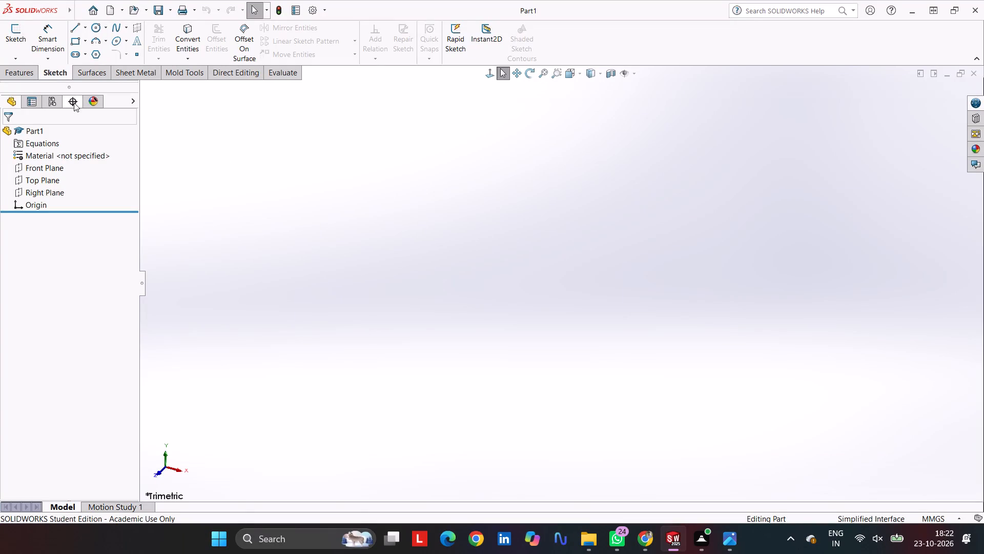
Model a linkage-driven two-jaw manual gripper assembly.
Start a new sketch on the Top Plane.
right_drag(22, 16, 14, 16)
drag(268, 179, 260, 178)
click(49, 181)
click(13, 26)
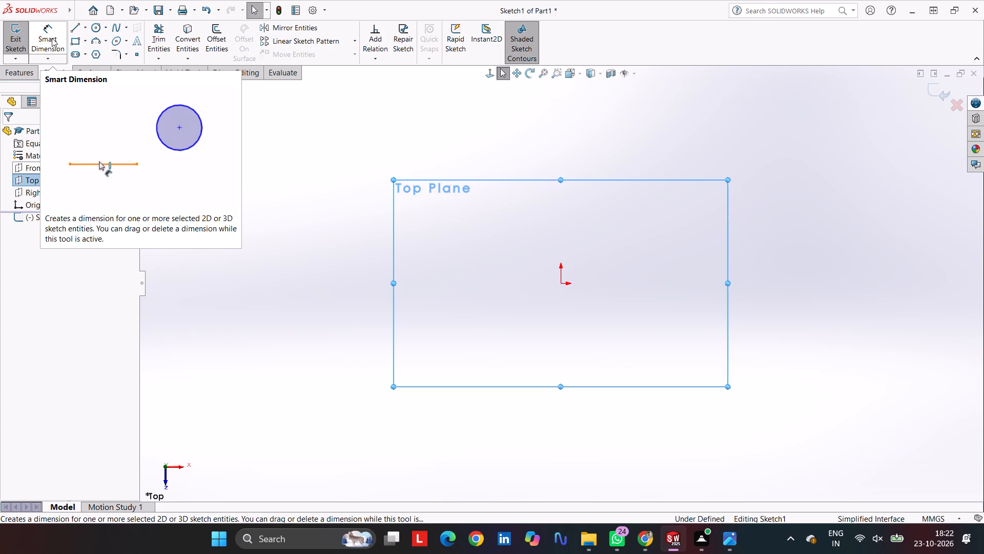
Draw horizontal and vertical infinite construction lines through the origin.
click(75, 27)
click(55, 222)
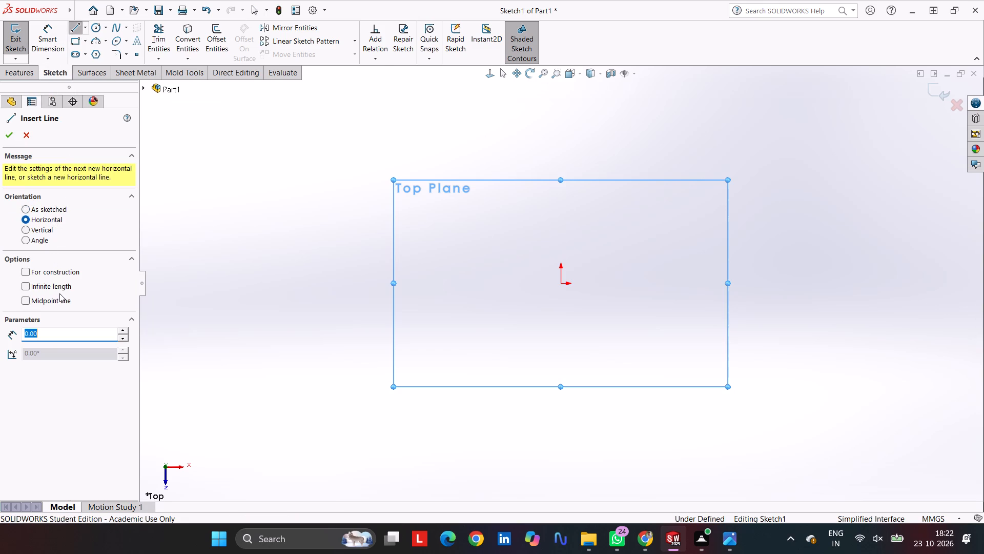
click(59, 282)
click(62, 270)
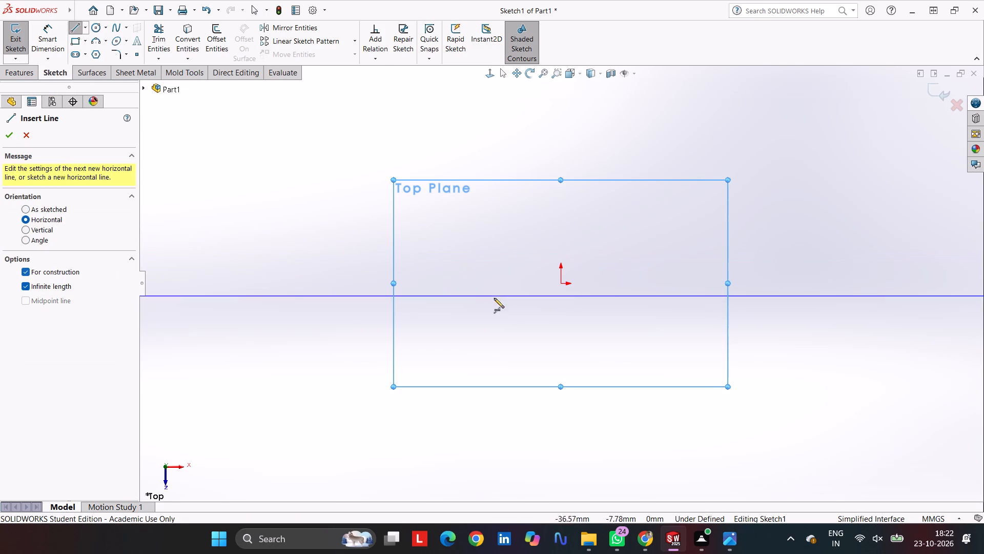
click(562, 285)
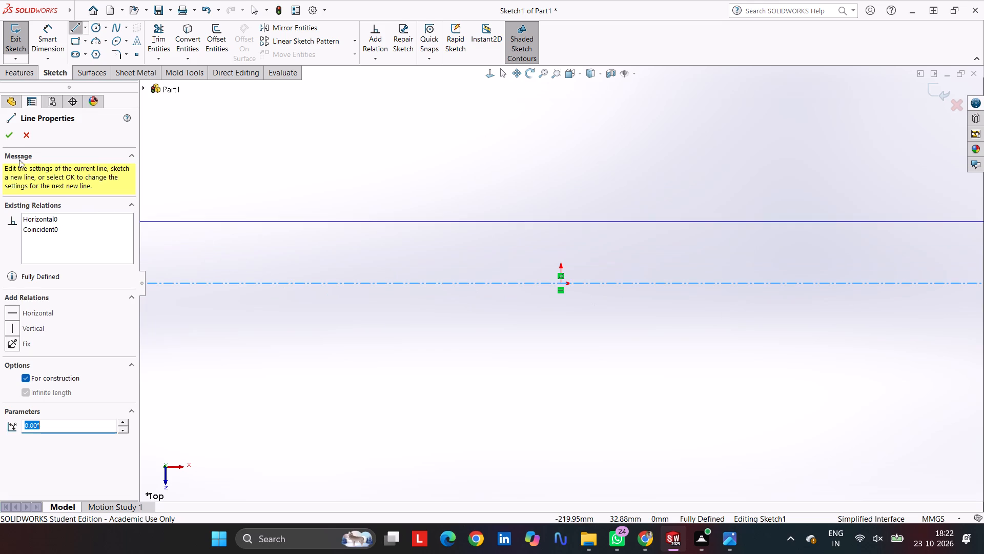
click(11, 131)
click(48, 229)
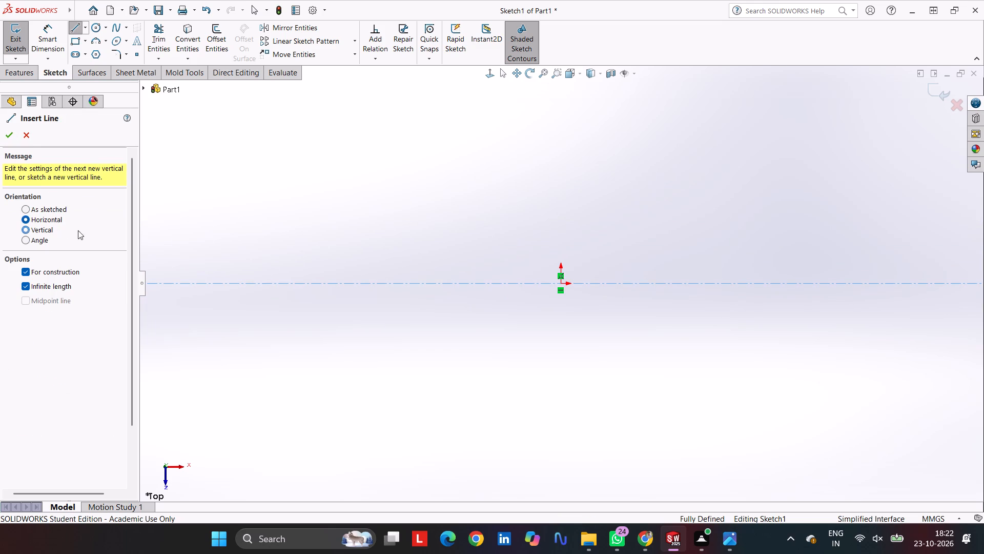
click(560, 284)
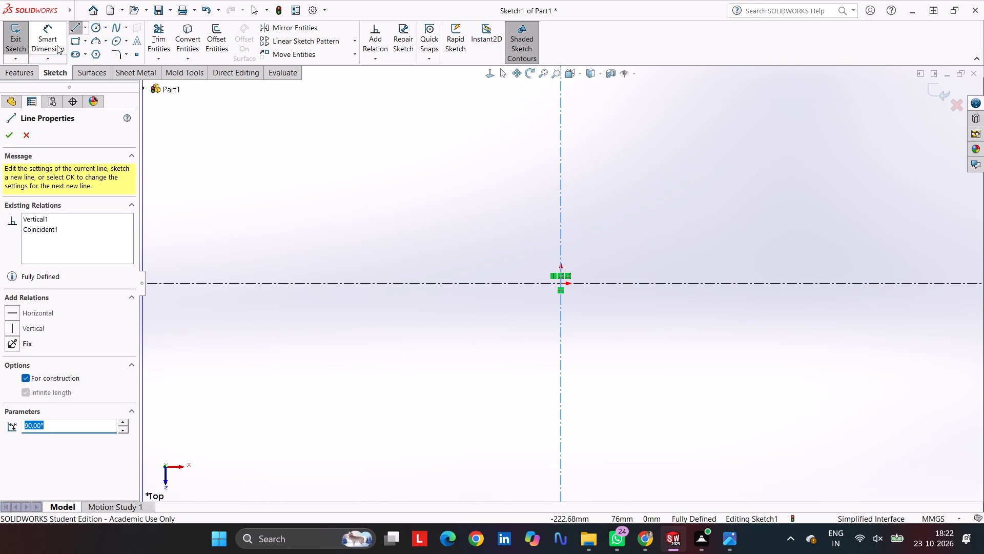
Sketch a corner rectangle about 29 mm wide and 74 mm high, starting on the vertical construction line above the origin and extending below it.
click(73, 45)
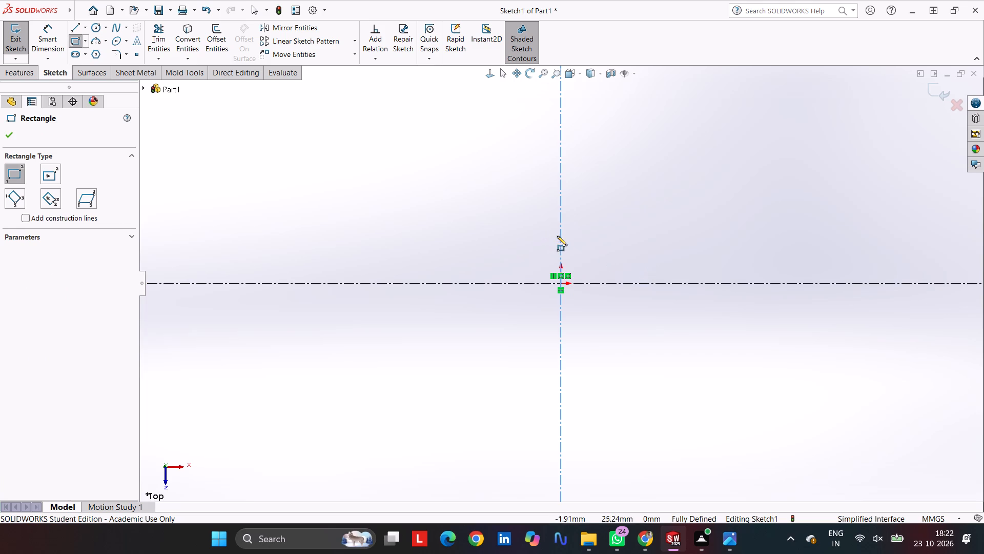
click(560, 227)
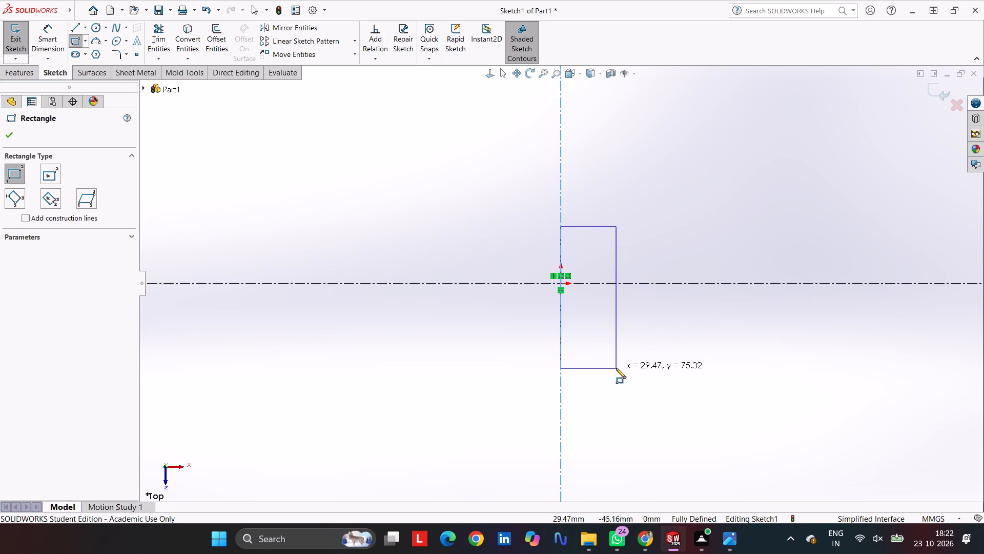
click(616, 365)
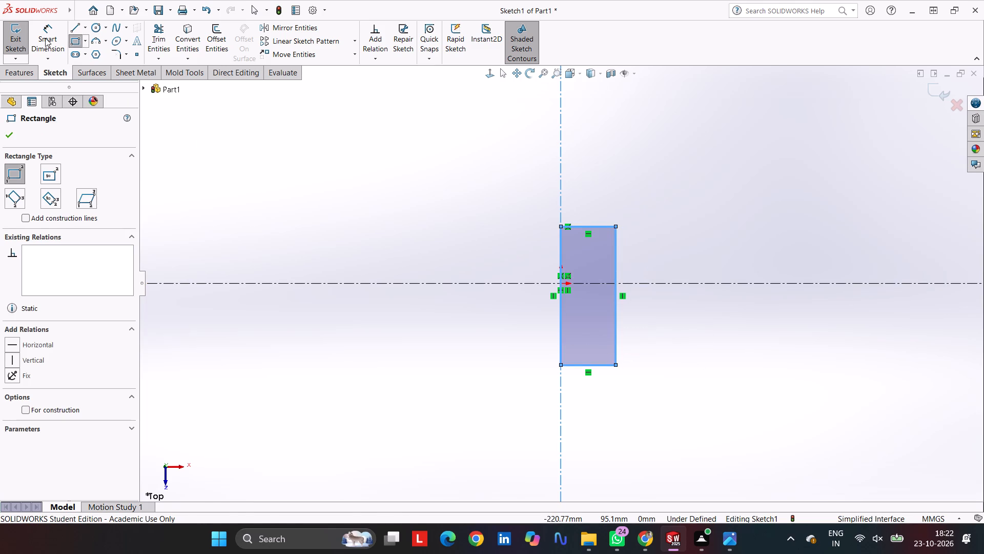
Dimension the rectangle to 80 mm high and 25 mm wide.
click(51, 39)
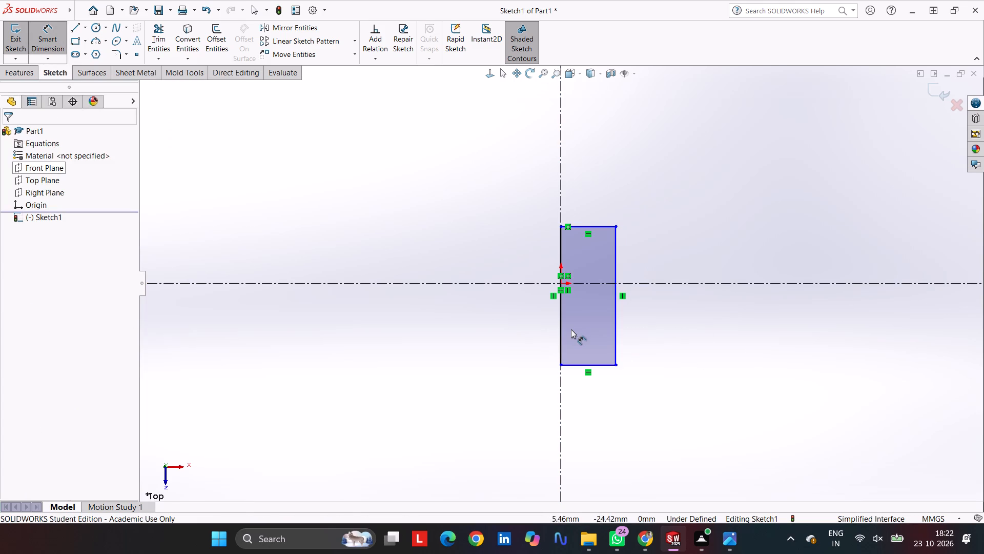
click(562, 326)
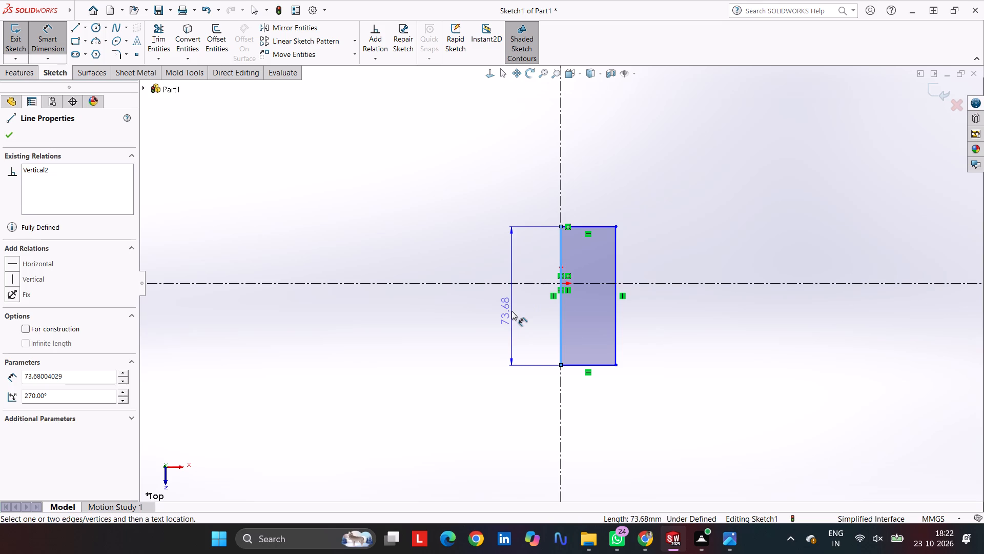
click(511, 311)
text(80)
key(Return)
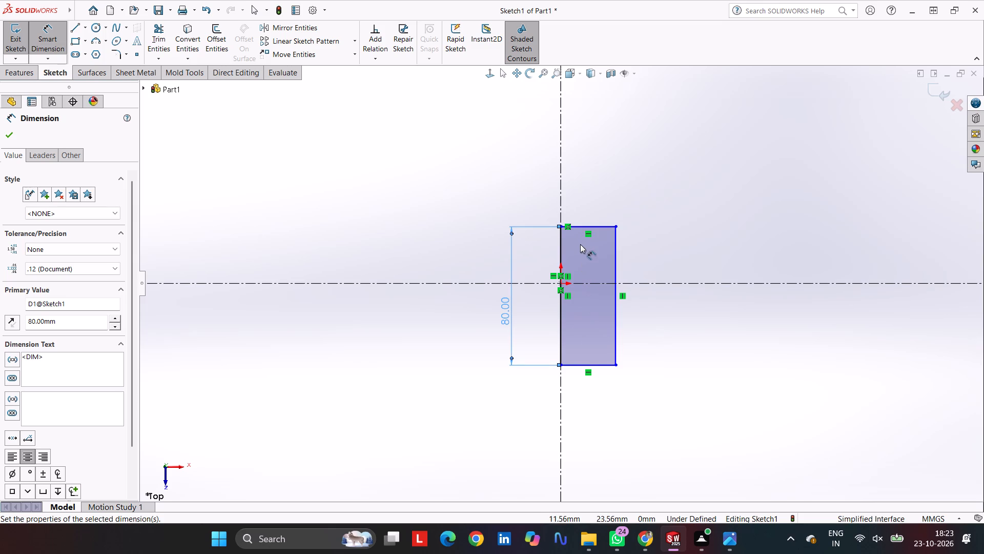
click(594, 228)
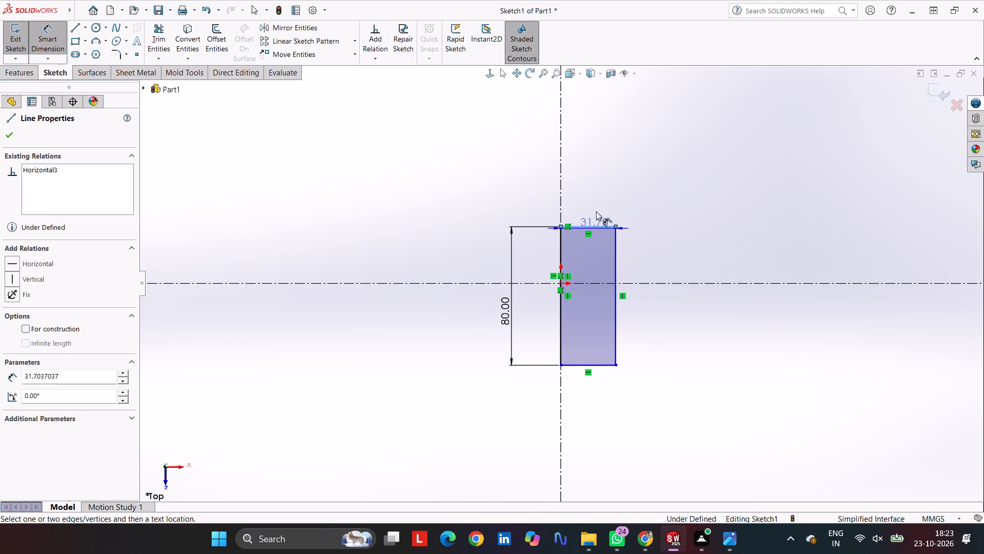
click(597, 173)
text(25)
key(Return)
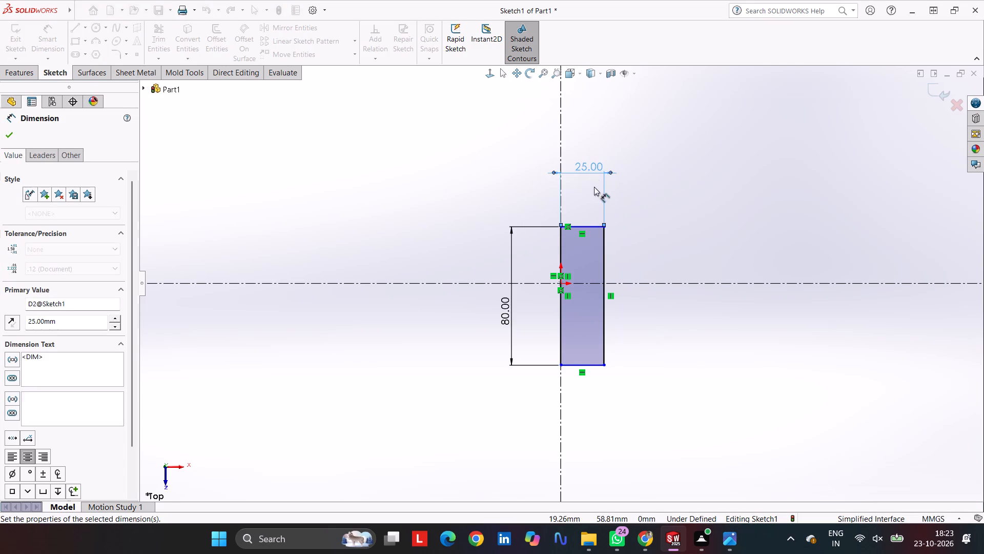
Dimension the rectangle's top edge 40 mm from the horizontal construction line.
click(586, 285)
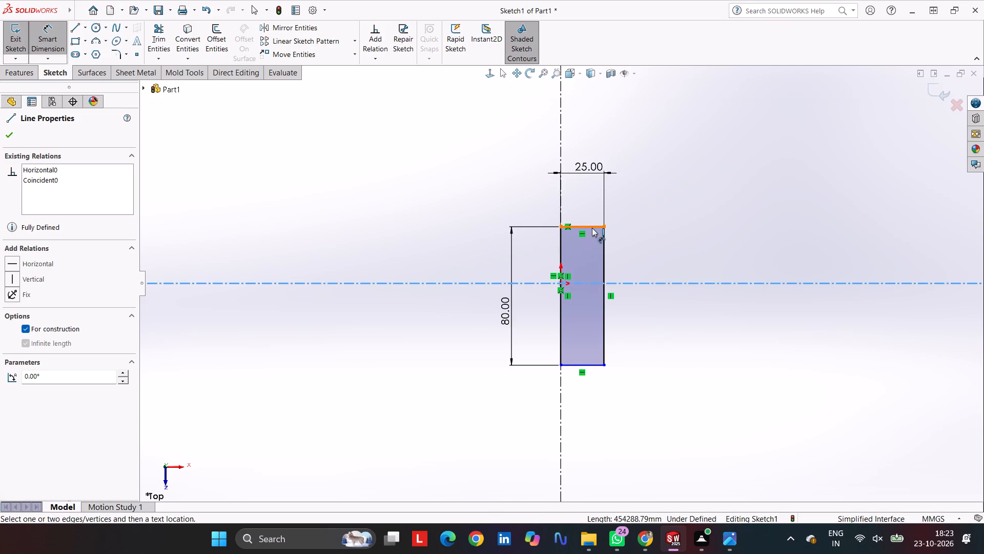
click(592, 228)
click(545, 257)
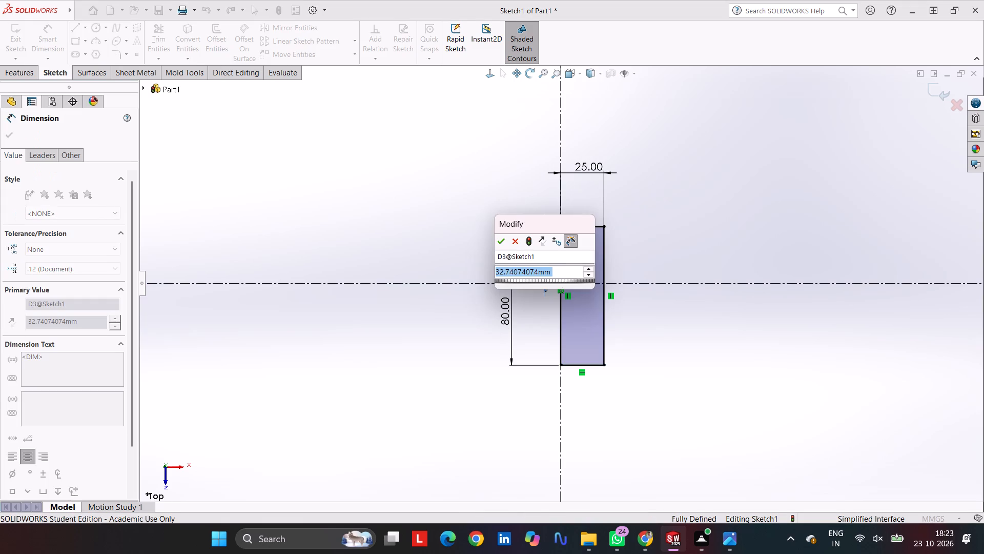
text(40)
key(Return)
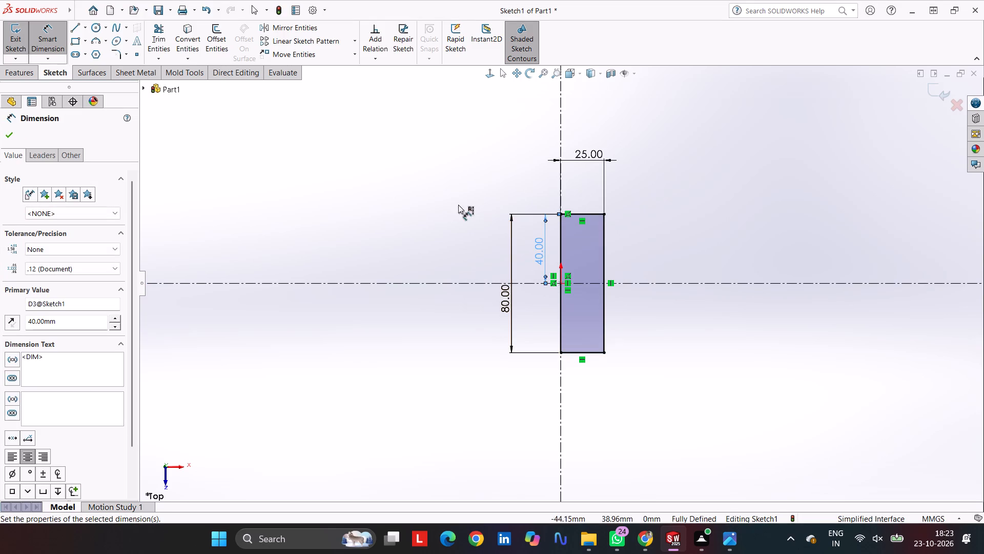
Sketch a five-line chain, about 97, 41, 139, 44 and 93 mm long, from the rectangle's upper-right corner to its lower-right corner, with the middle line vertical.
click(74, 29)
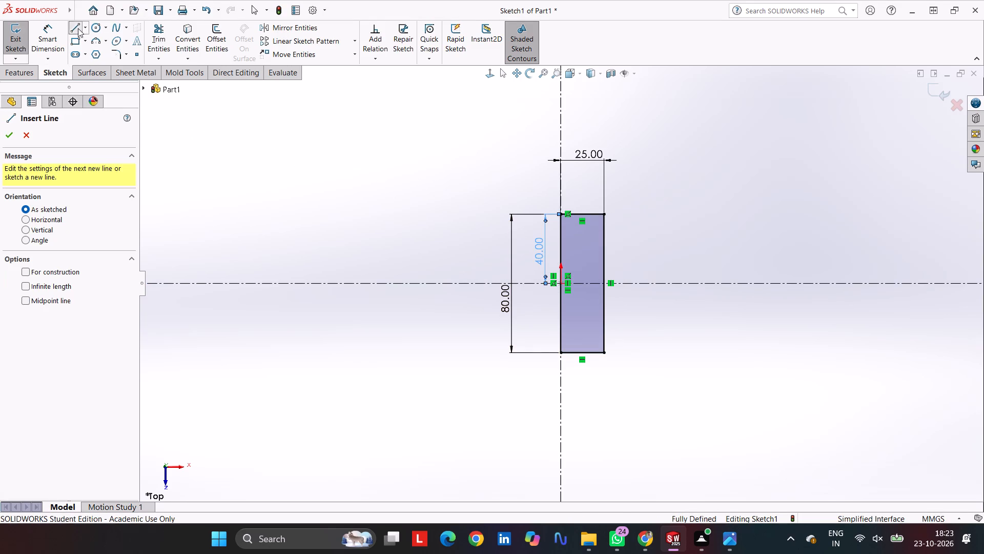
click(603, 214)
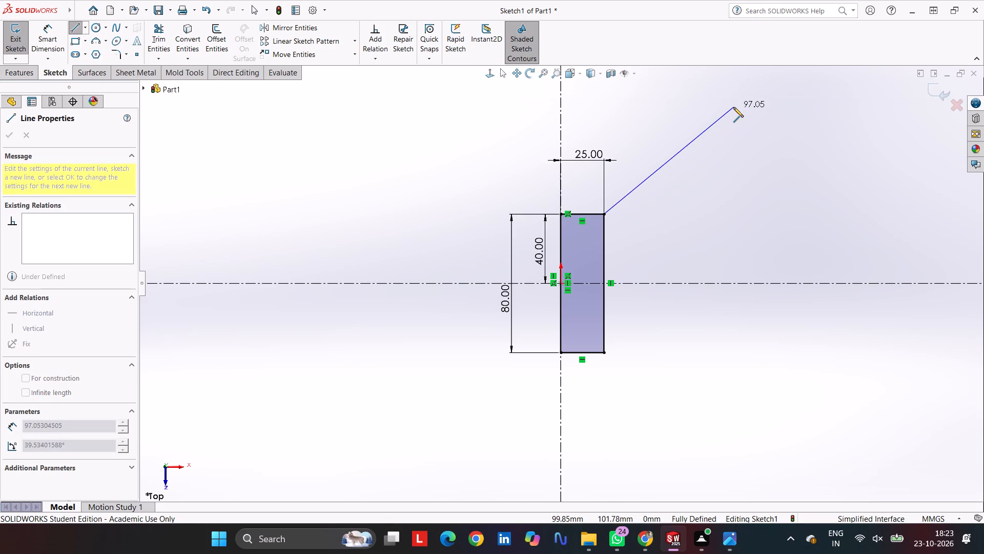
click(733, 107)
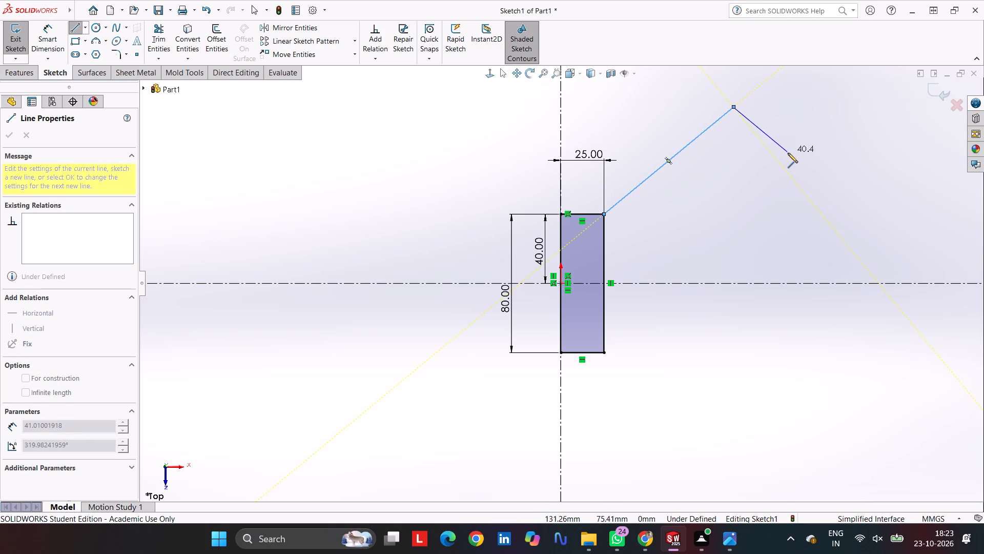
click(788, 153)
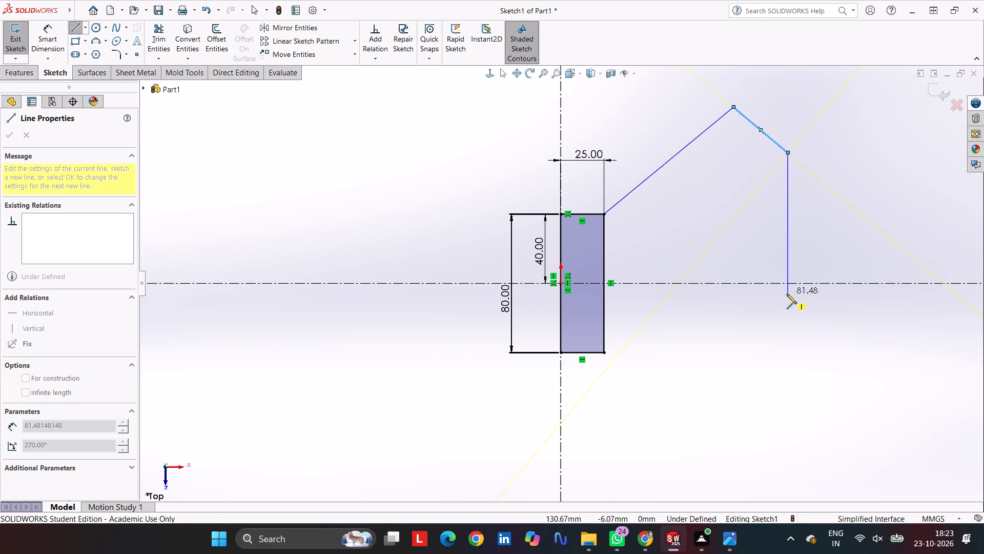
click(784, 414)
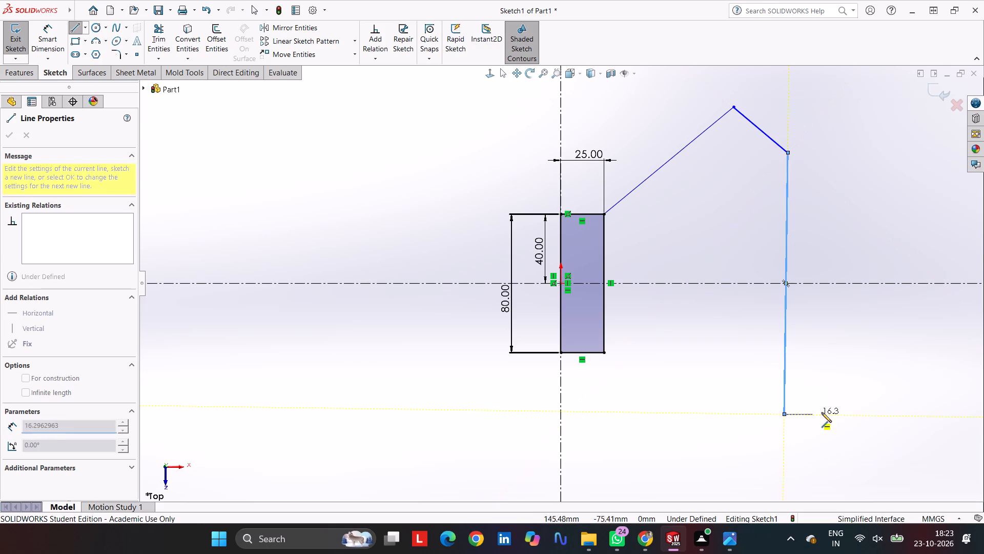
key(ctrl+z)
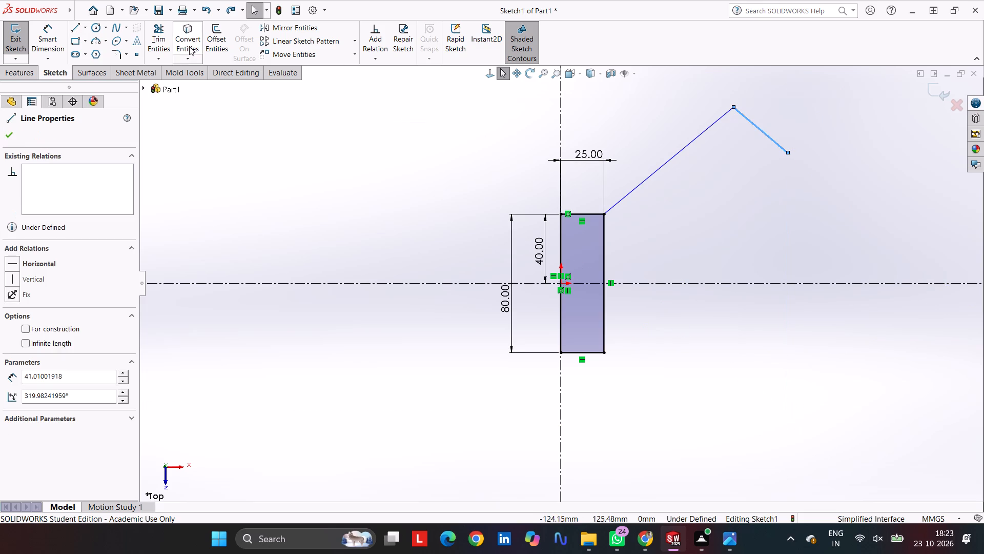
click(76, 30)
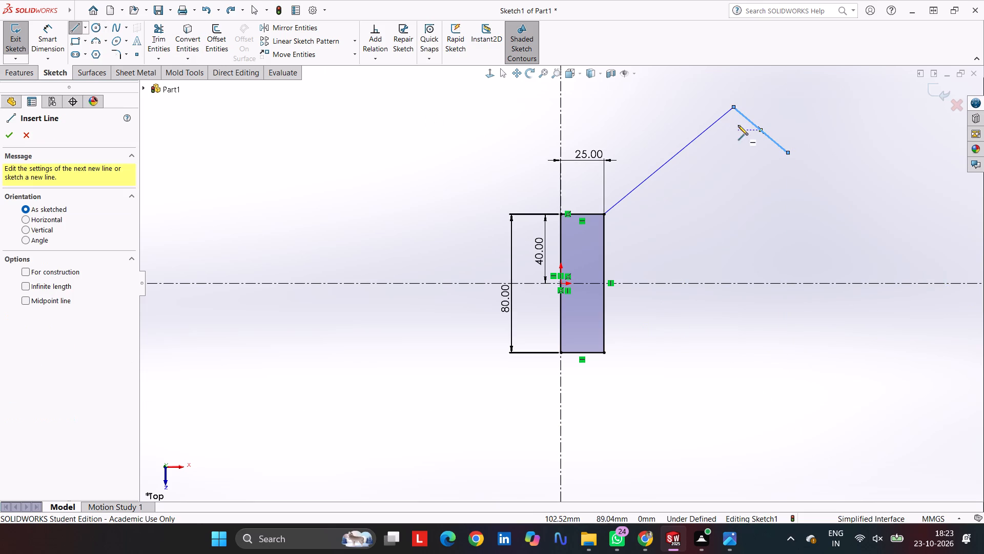
click(788, 154)
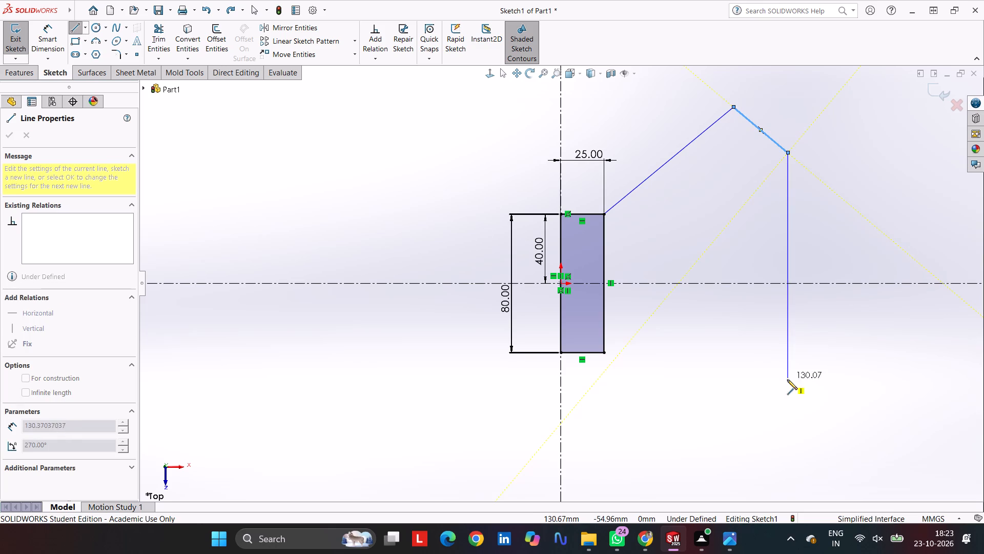
click(787, 394)
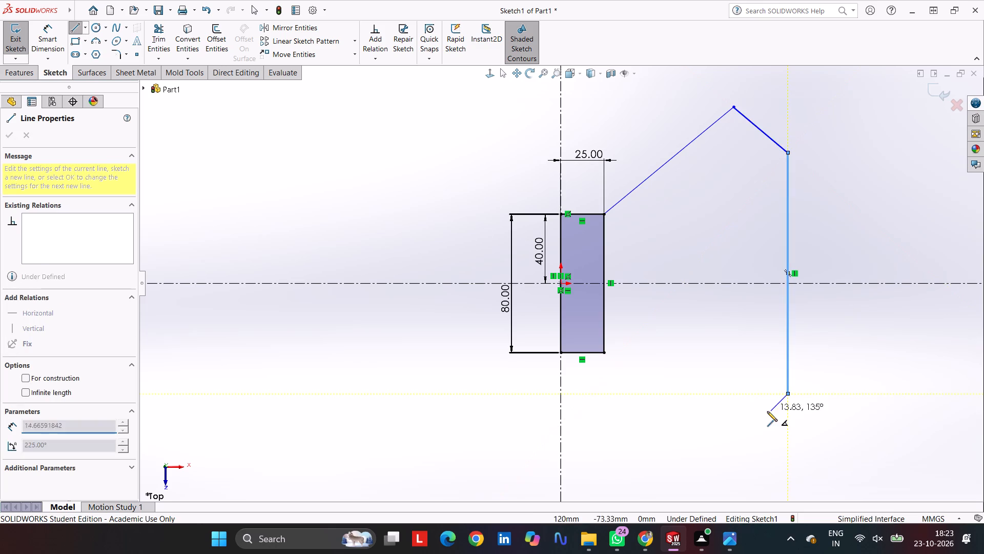
click(733, 447)
click(606, 353)
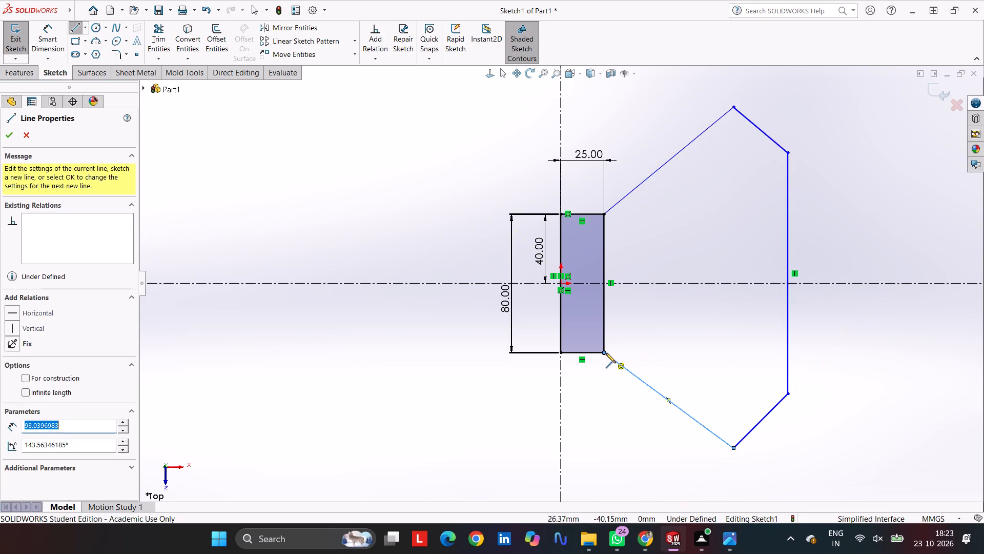
Dimension the outer vertical line 105 mm from the rectangle's left edge.
drag(53, 29, 58, 29)
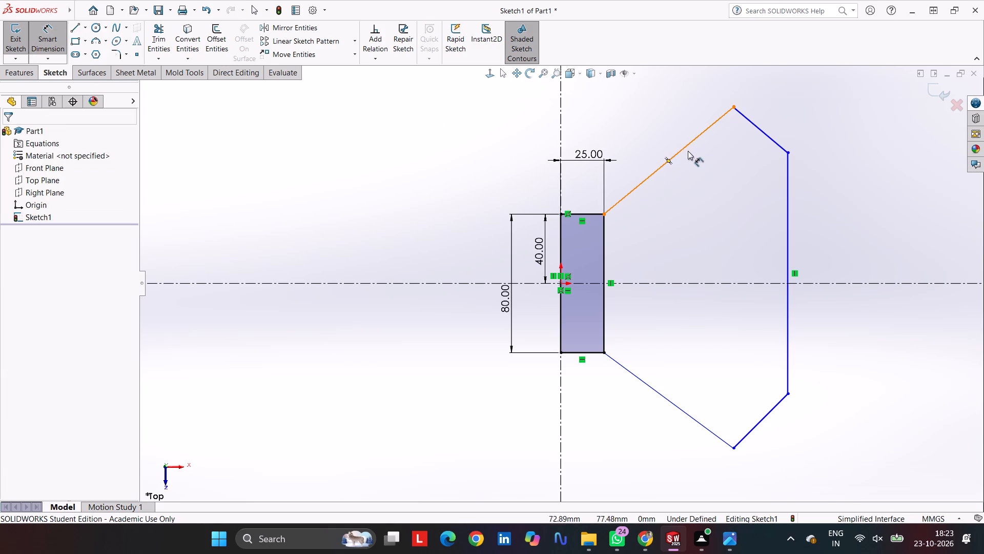
click(561, 312)
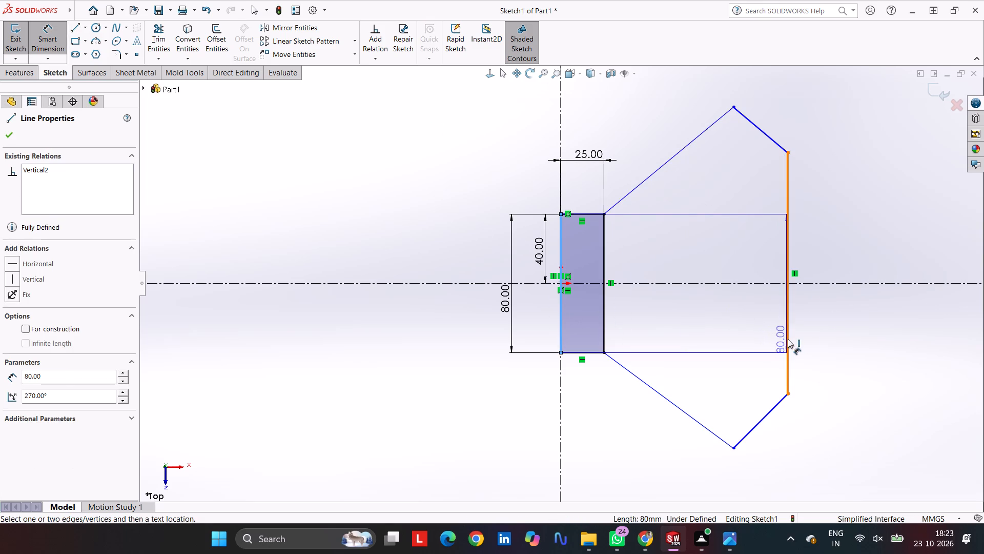
click(788, 339)
scroll(732, 339, up, 3)
click(640, 398)
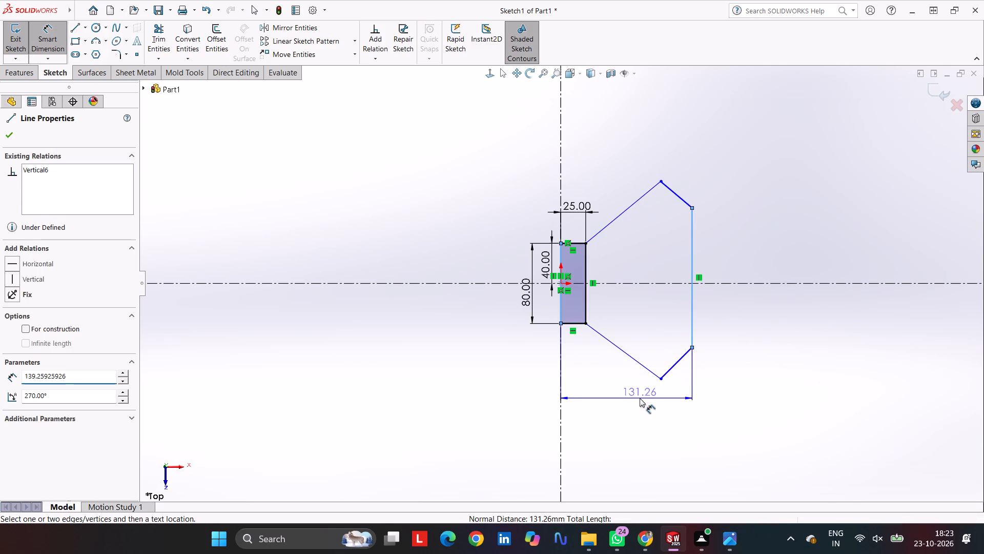
key(1)
key(0)
key(5)
key(Return)
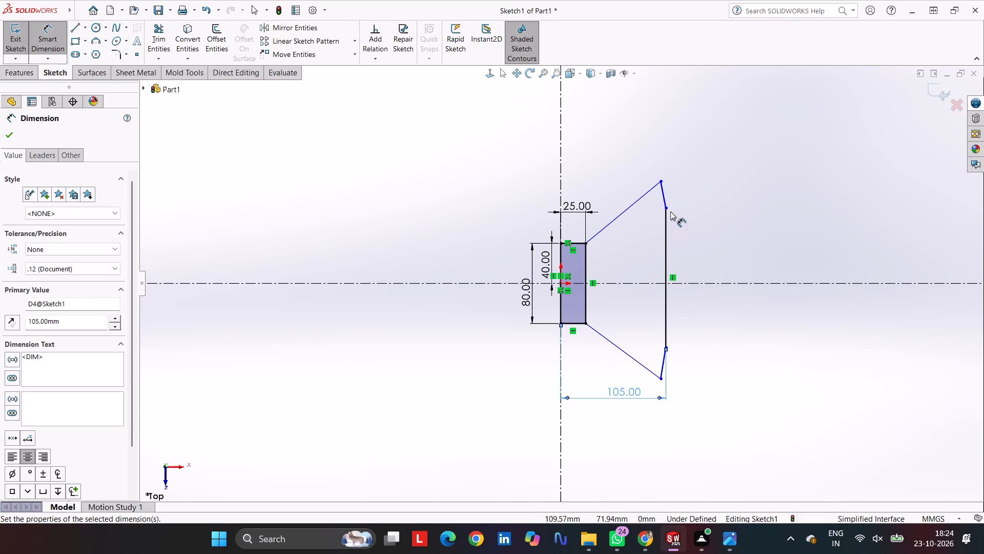
Dimension the outer vertical line's length to 85.9 mm.
click(666, 241)
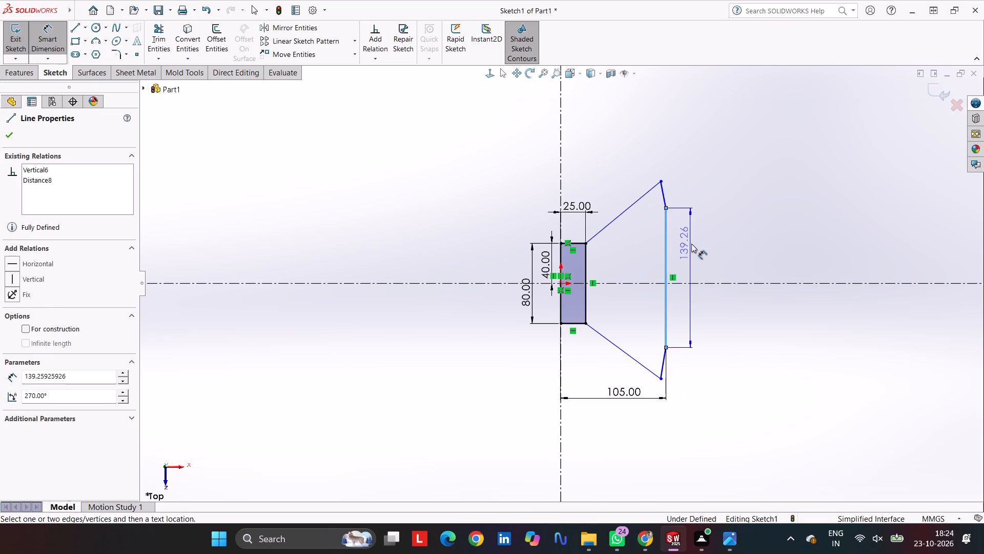
click(700, 271)
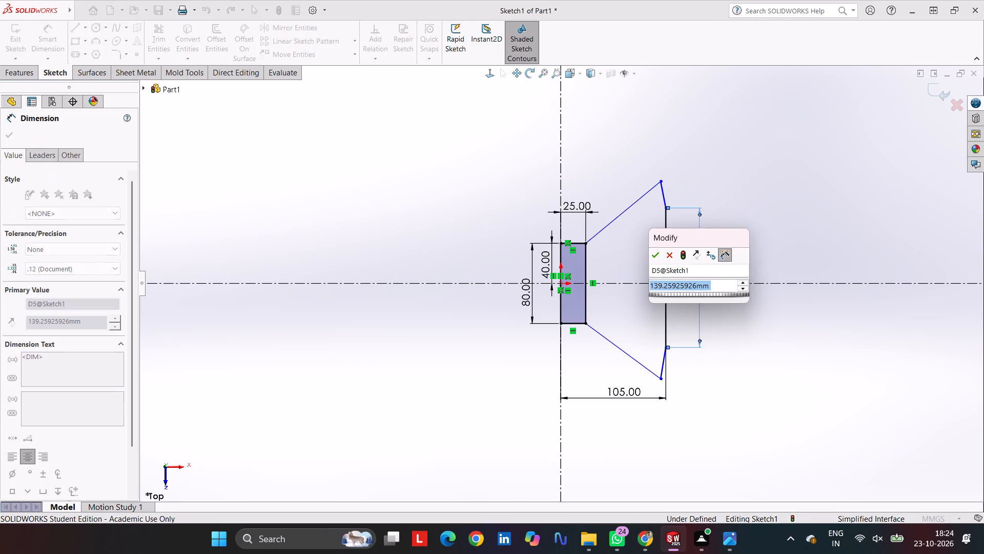
text(85.9)
key(Return)
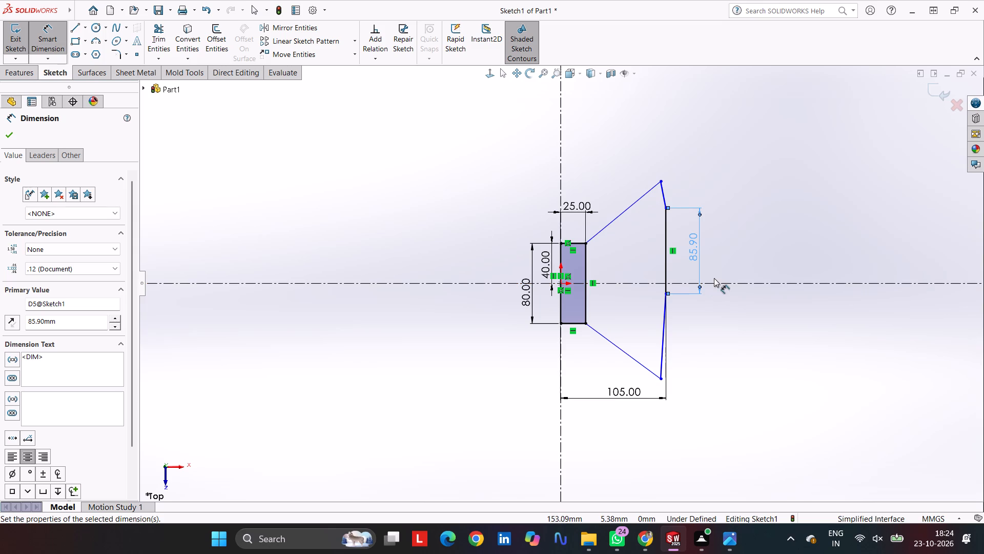
Undo the outer vertical line's length dimension and the last change to its distance from the rectangle.
key(ctrl+z)
key(ctrl+z)
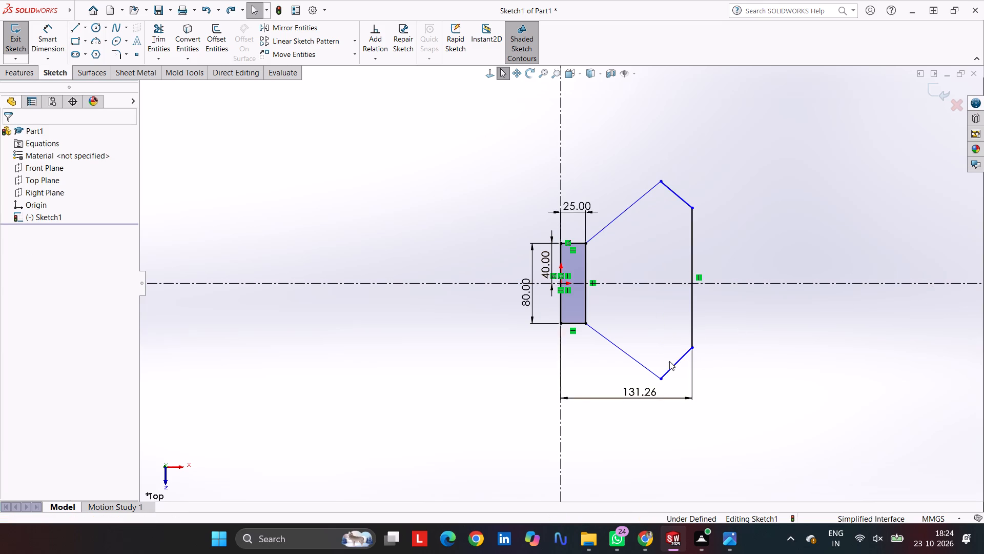
Set the distance from the rectangle's left edge to the outer vertical line to 105 mm.
double_click(639, 388)
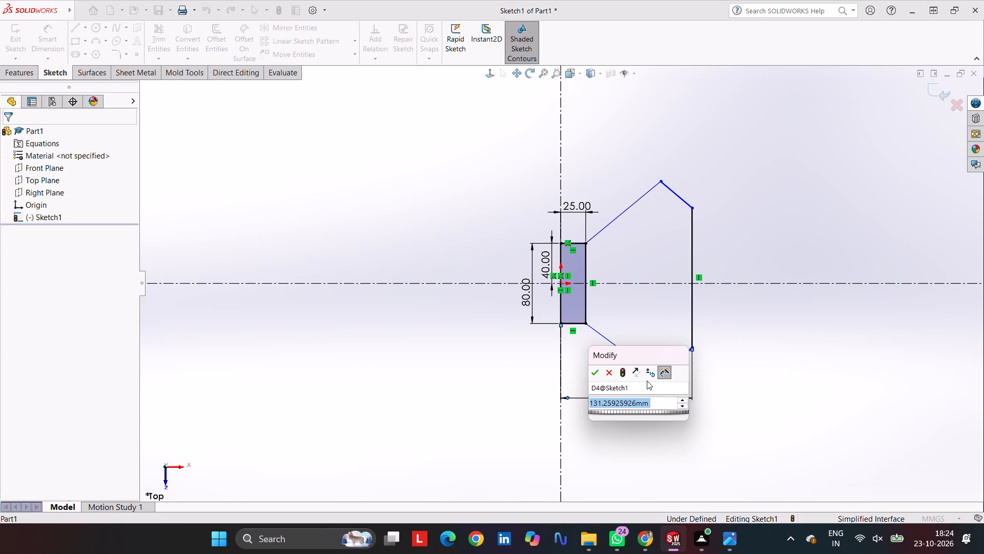
key(1)
key(0)
key(5)
key(Return)
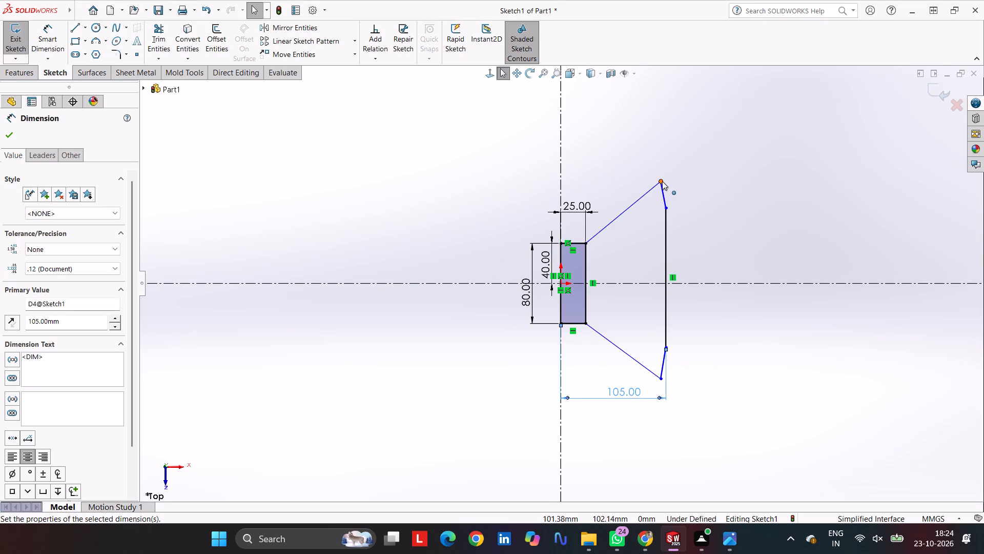
Move the outline's upper apex to about X 85.5, Y 87.8 mm and its lower apex to about X 80.4, Y -89.9 mm.
drag(662, 181, 646, 195)
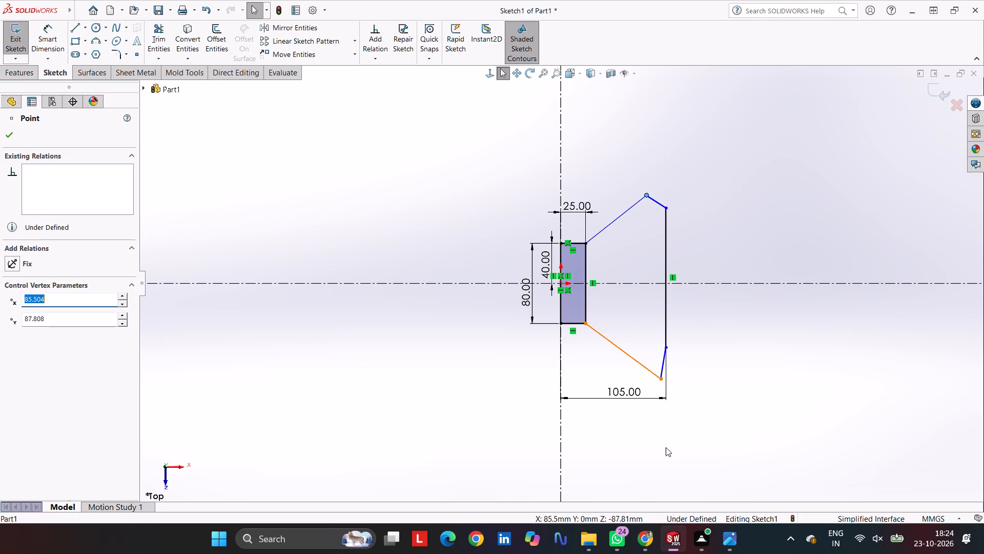
drag(661, 379, 641, 373)
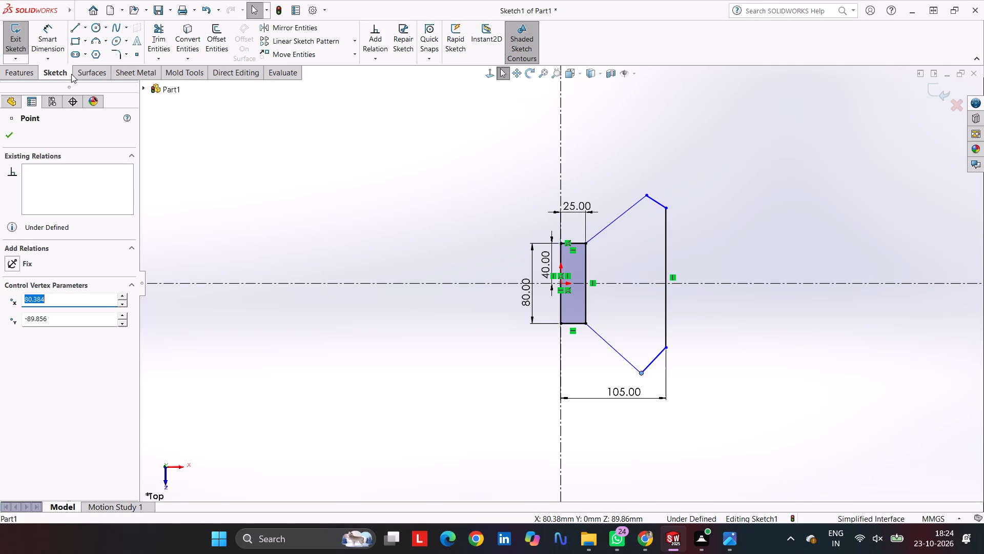
Apply 9 mm sketch fillets to the upper and lower apexes and to both ends of the outer vertical line.
click(118, 56)
click(639, 200)
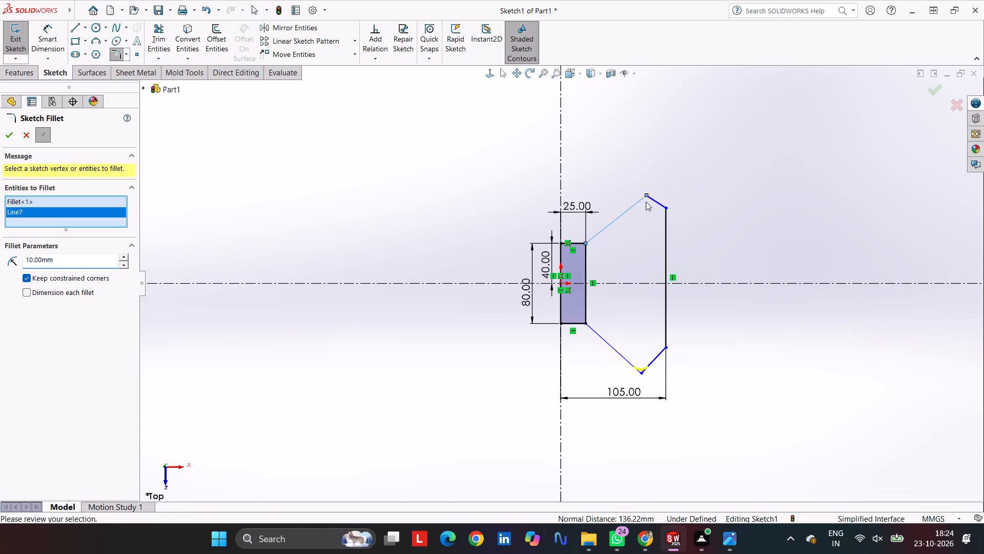
click(655, 202)
click(87, 257)
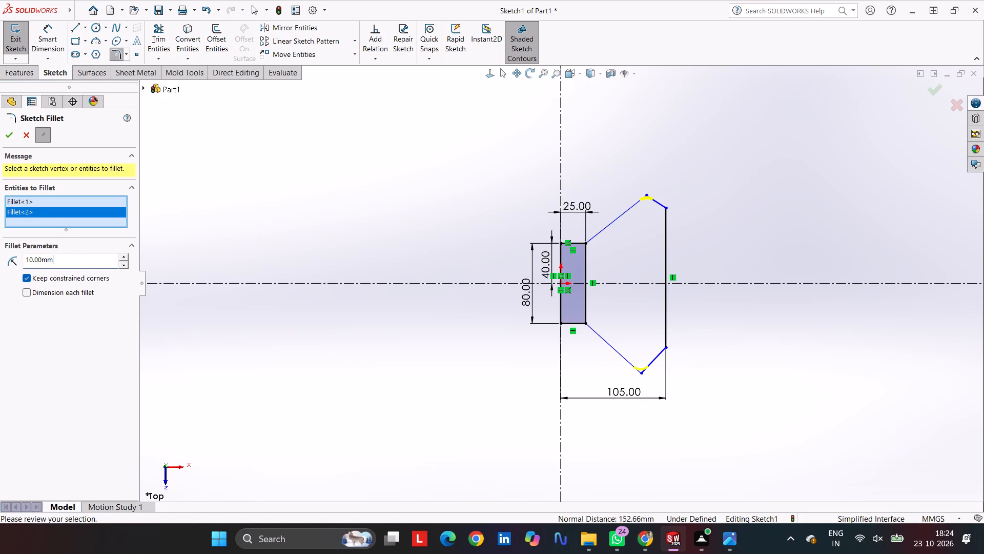
drag(84, 258, 0, 268)
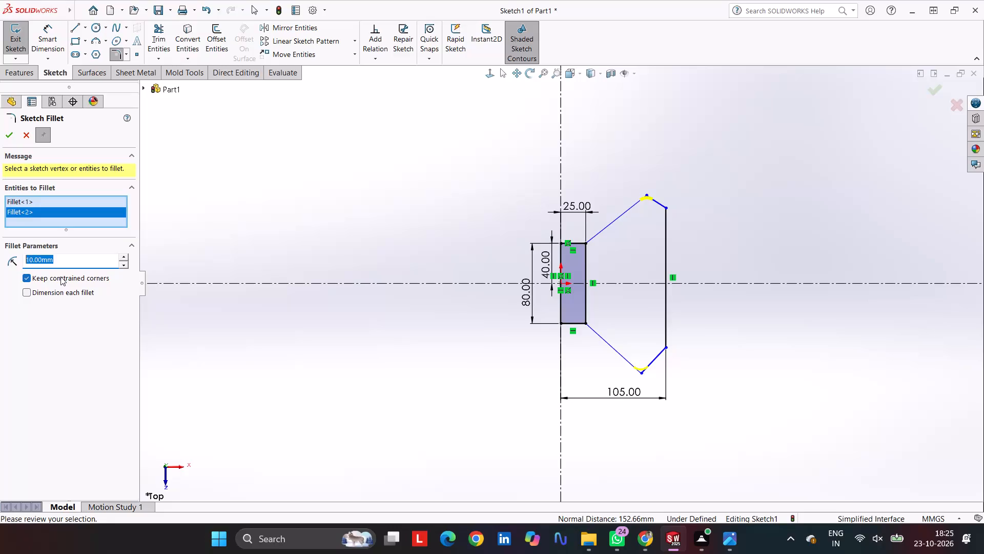
key(9)
key(Return)
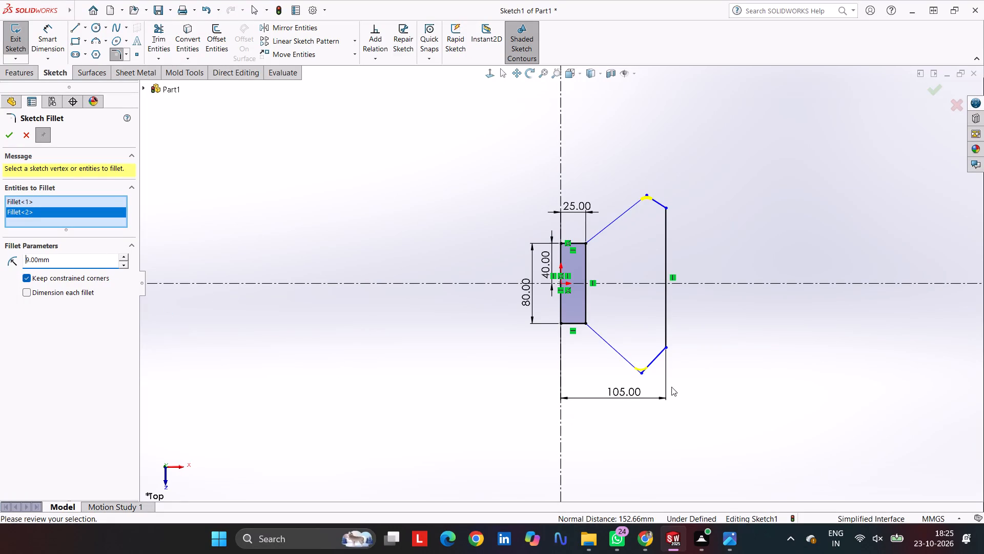
click(660, 350)
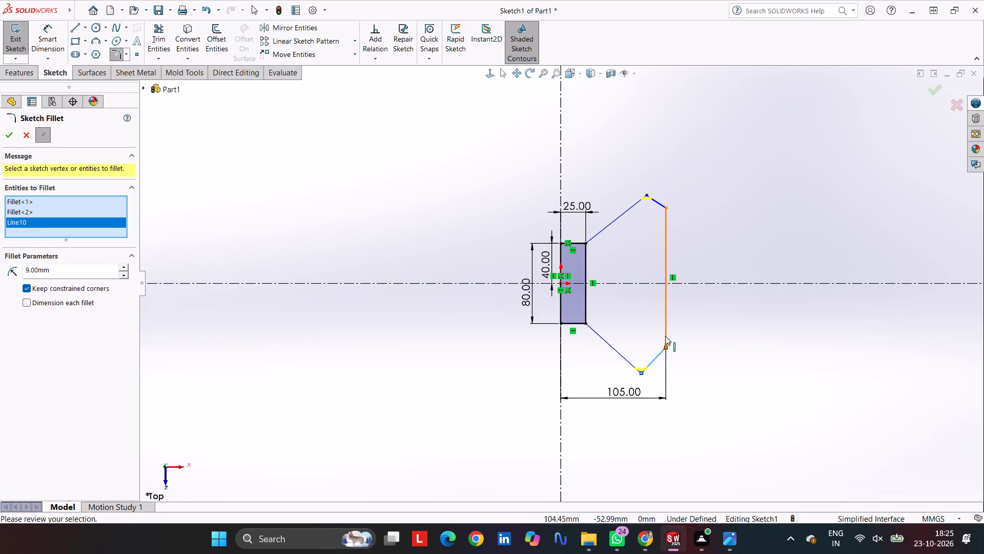
click(665, 336)
click(668, 226)
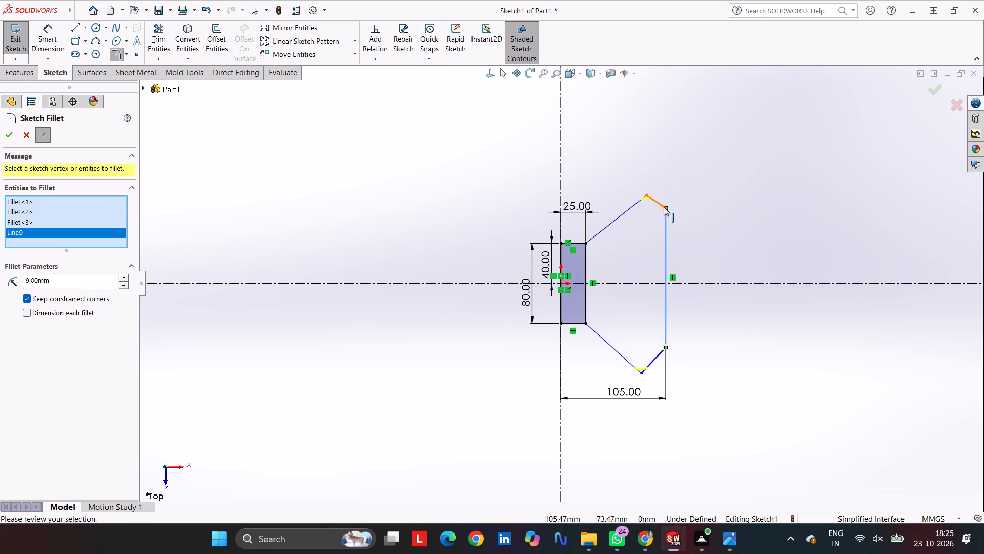
click(659, 202)
key(Return)
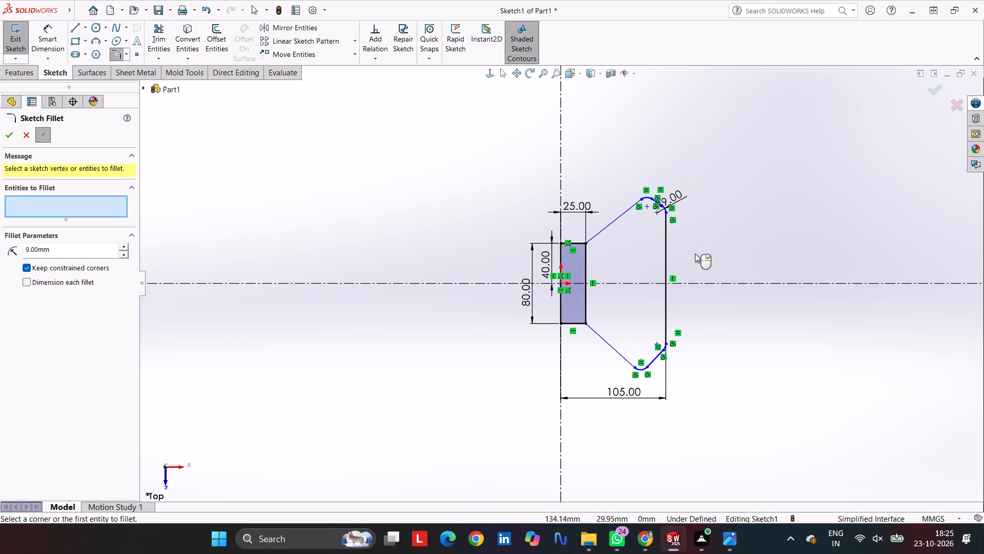
Dimension the horizontal distance between the two upper fillet centres as 16.35 mm.
scroll(655, 239, down, 4)
scroll(617, 222, up, 2)
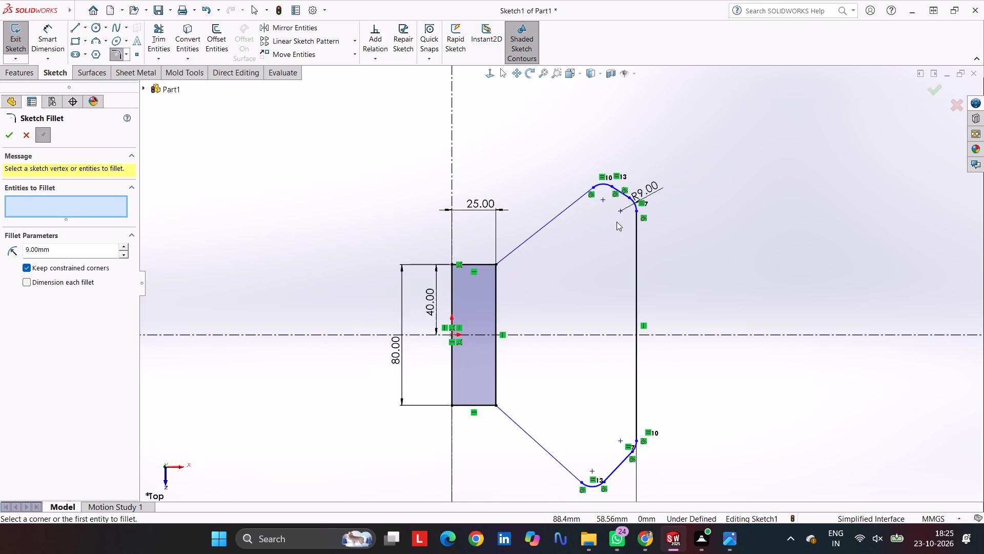
scroll(617, 222, down, 2)
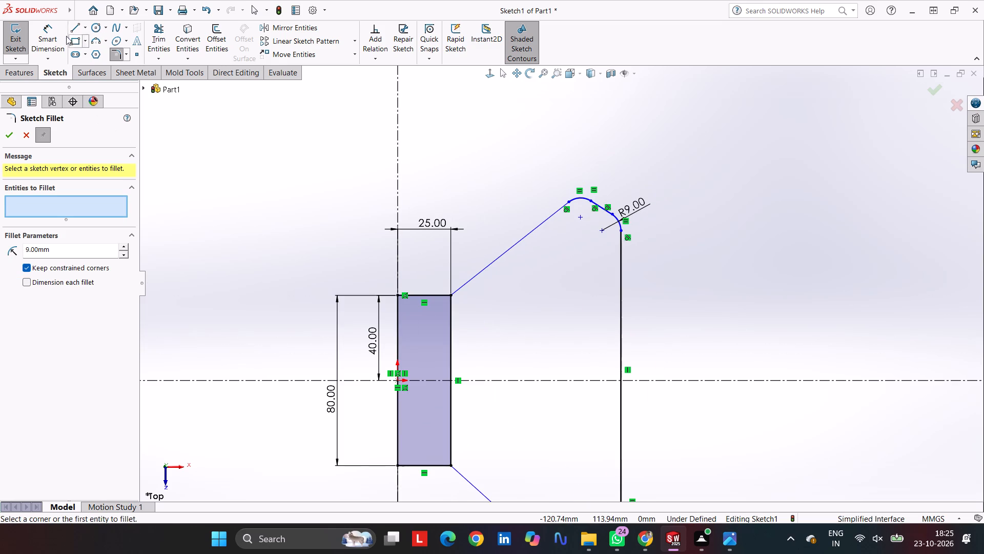
click(61, 37)
click(580, 217)
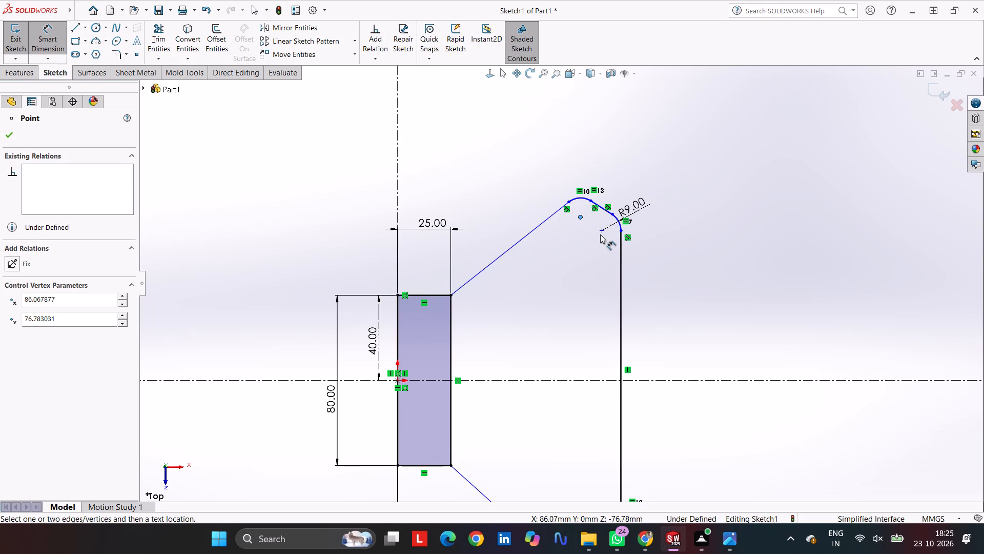
click(602, 231)
click(589, 143)
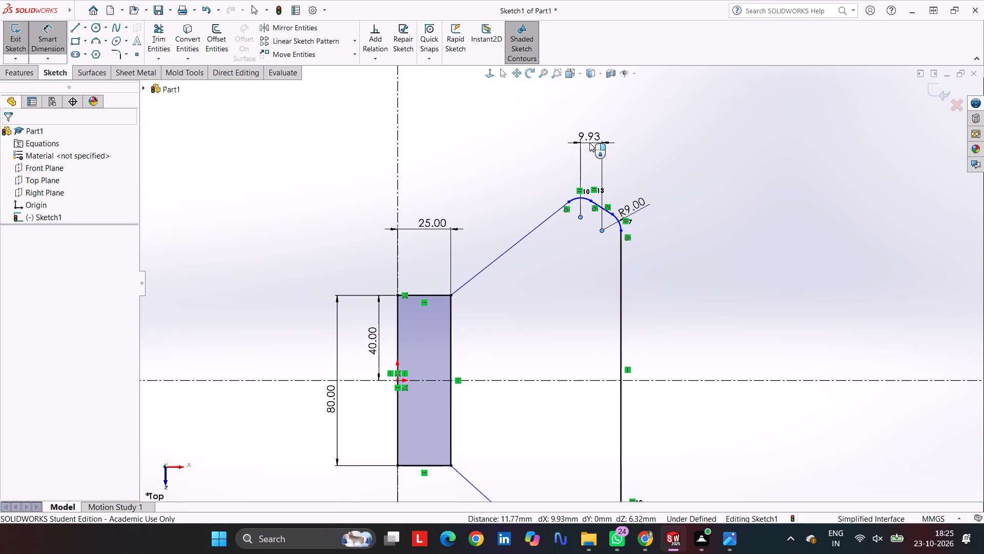
text(16.)
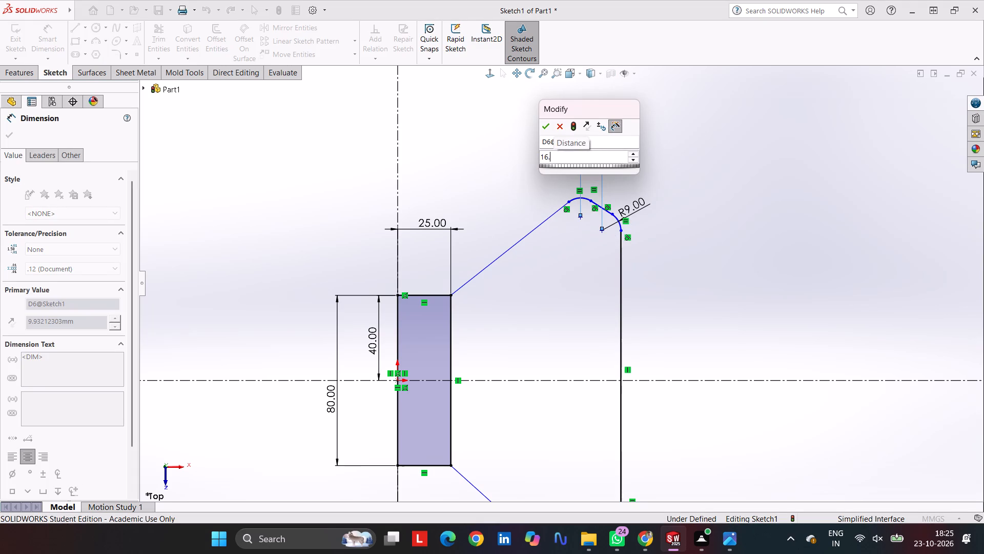
text(35)
key(Return)
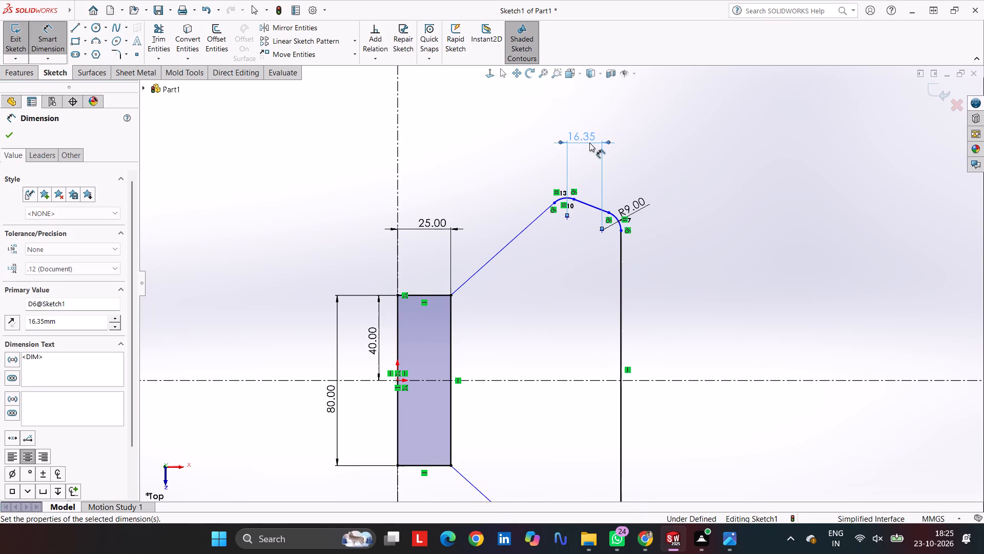
Dimension the horizontal distance between the two lower fillet centres as 16.35 mm.
scroll(596, 335, up, 4)
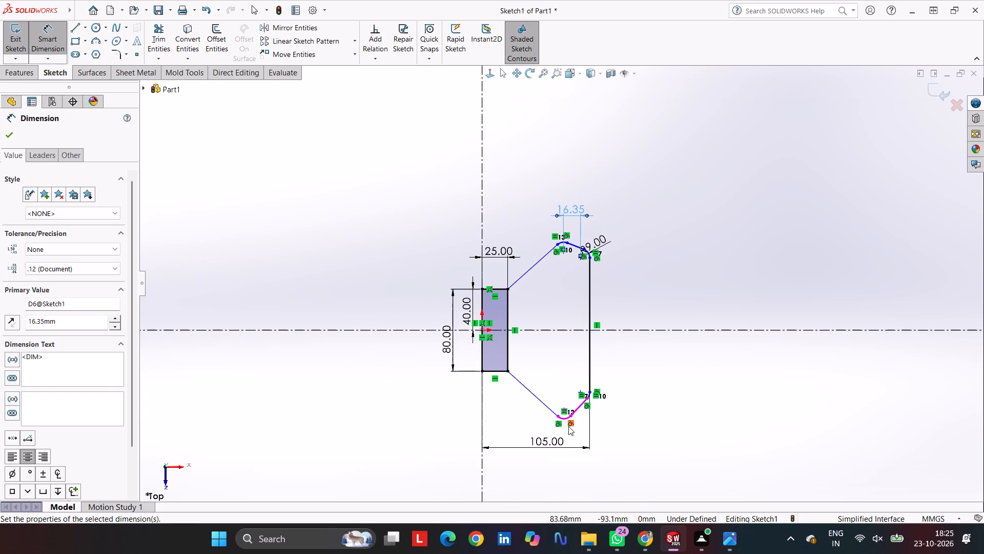
scroll(568, 426, down, 1)
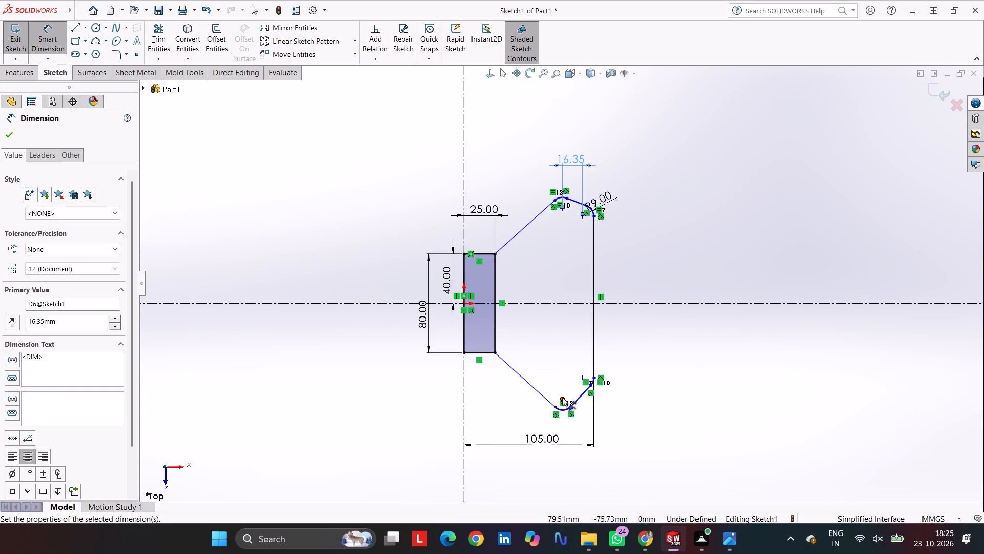
click(562, 397)
click(583, 375)
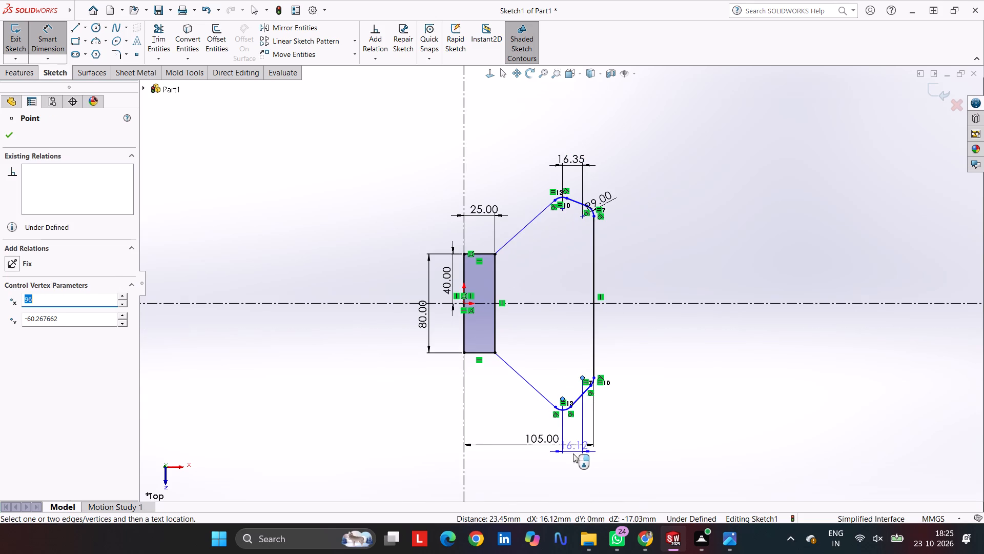
click(572, 459)
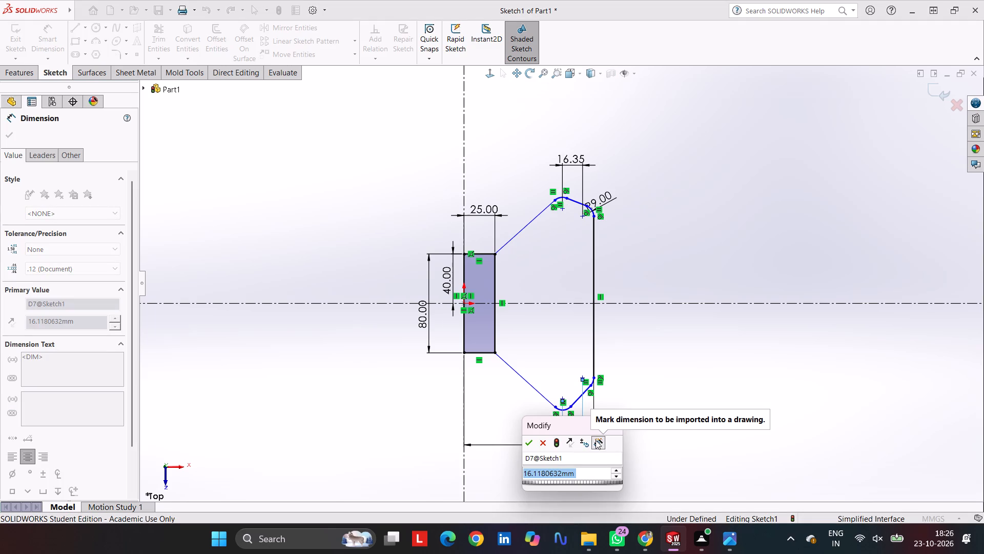
text(16)
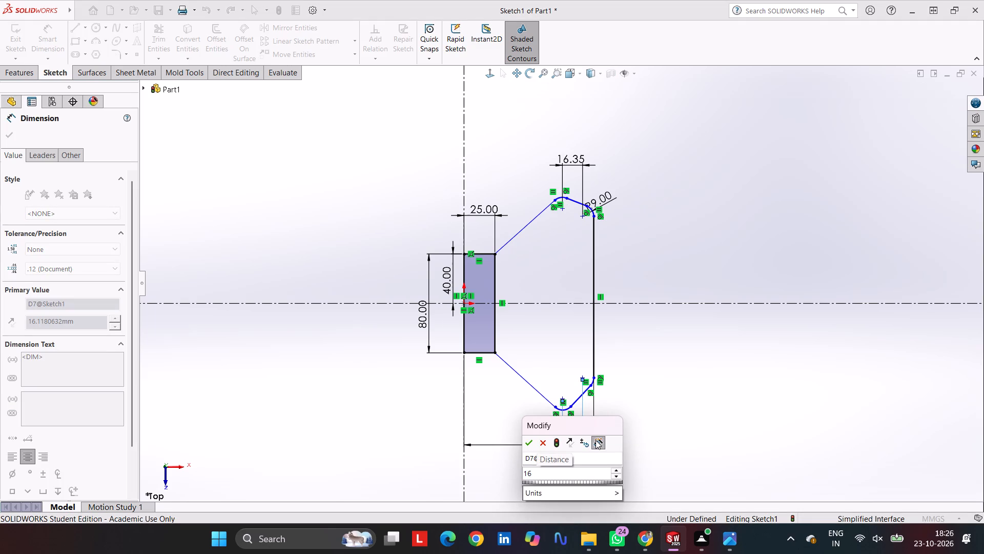
text(.35)
key(Return)
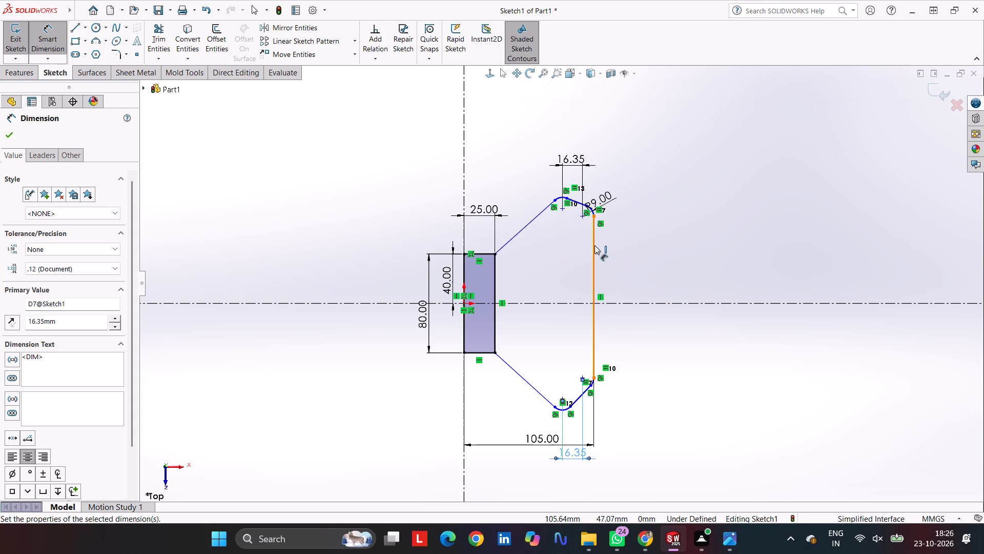
Dimension the vertical distance between the centres of the fillets at the outer vertical line's ends as 85.9 mm.
click(582, 217)
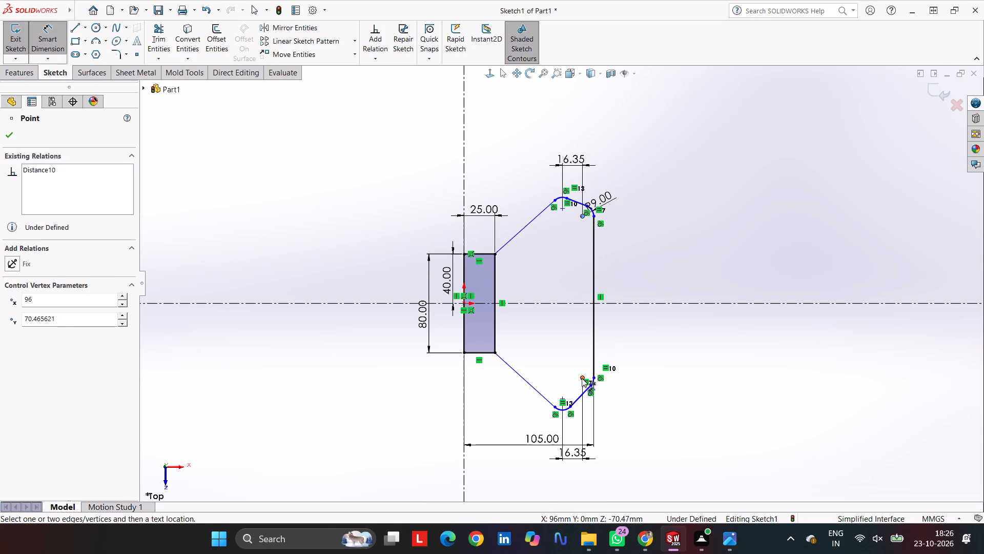
click(582, 378)
click(650, 334)
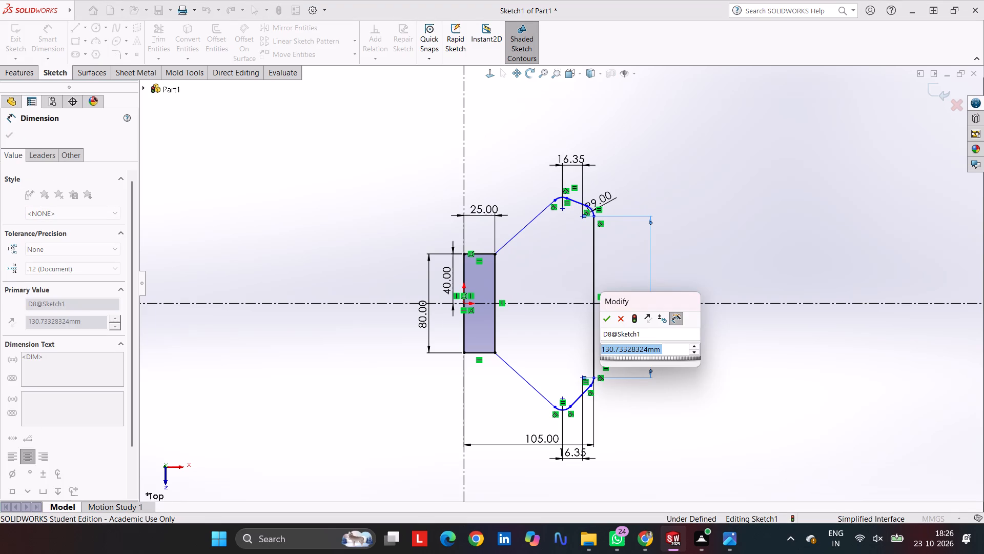
text(85.9)
key(Return)
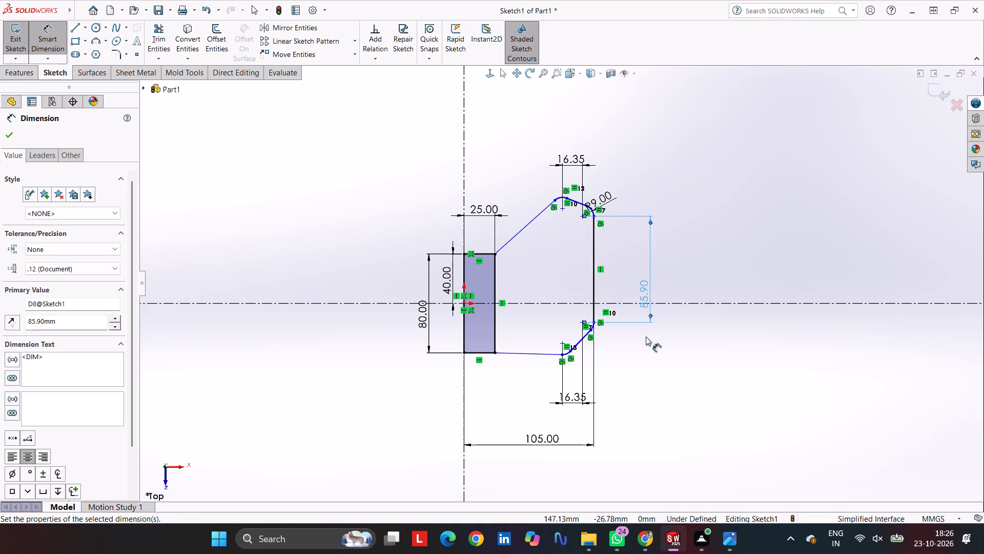
Dimension the centre of the outer line's upper fillet at 85.9/2 mm from the horizontal construction line.
click(580, 214)
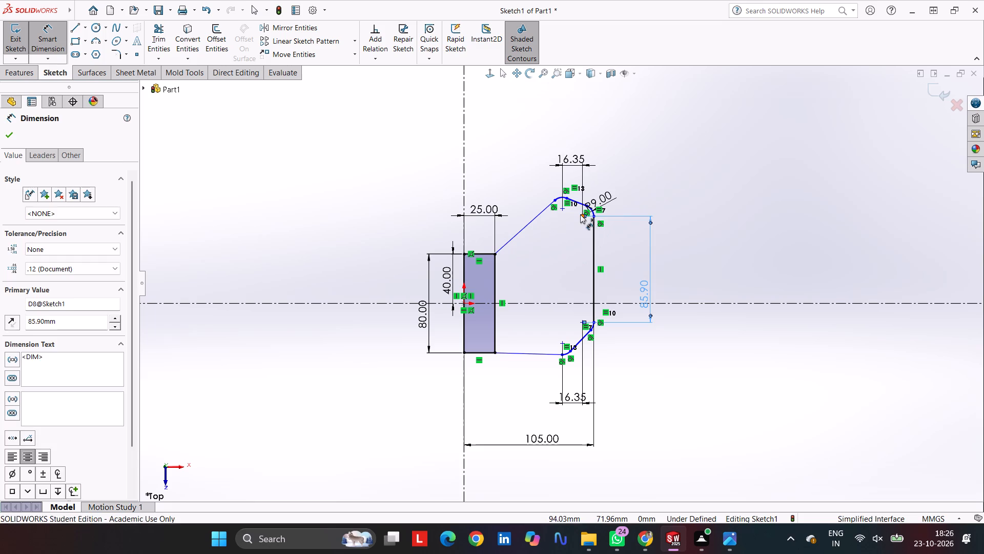
click(577, 302)
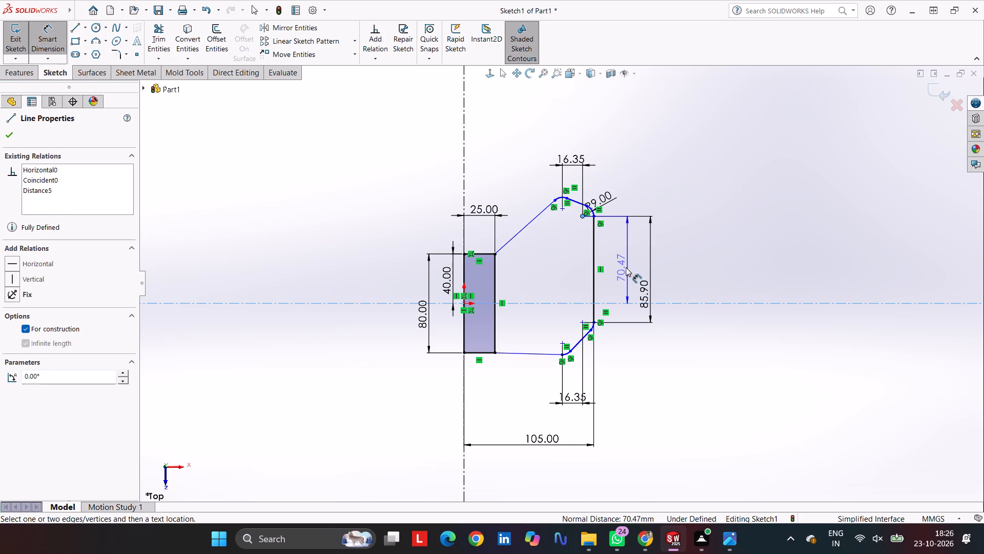
click(625, 267)
text(85.9)
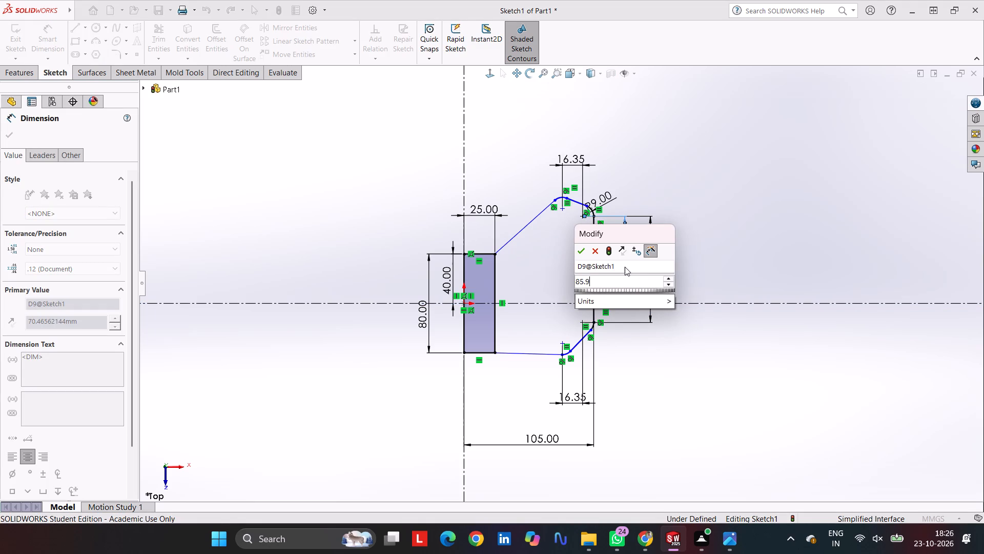
text(/2)
key(Return)
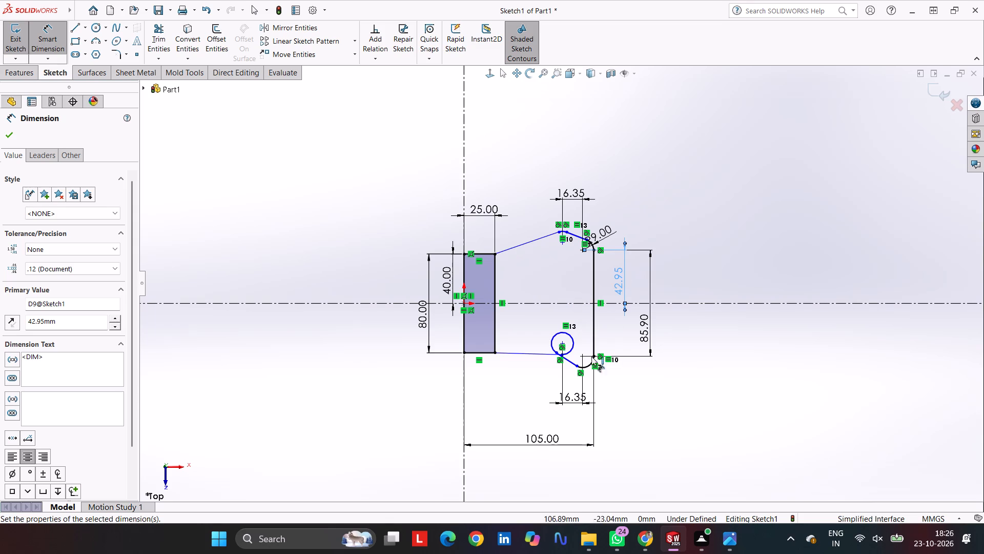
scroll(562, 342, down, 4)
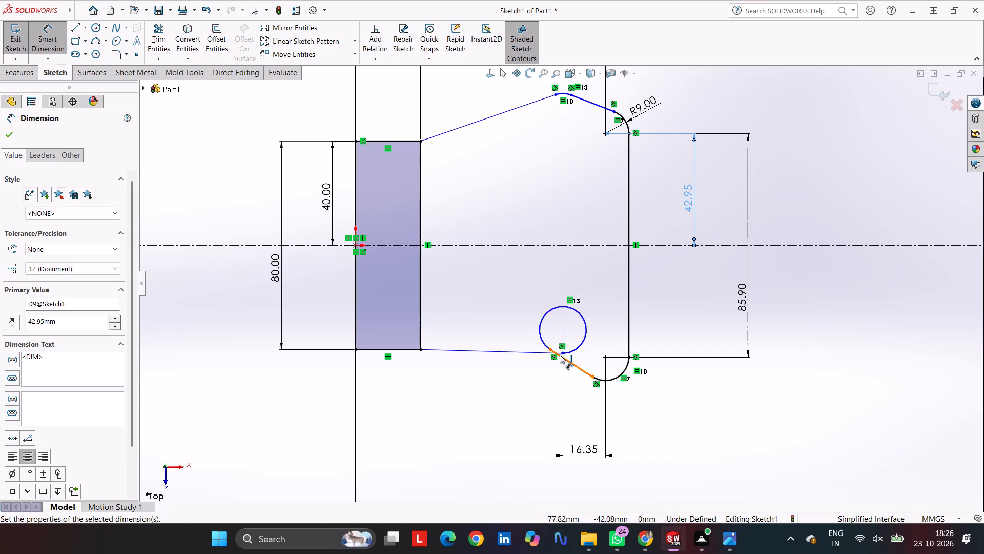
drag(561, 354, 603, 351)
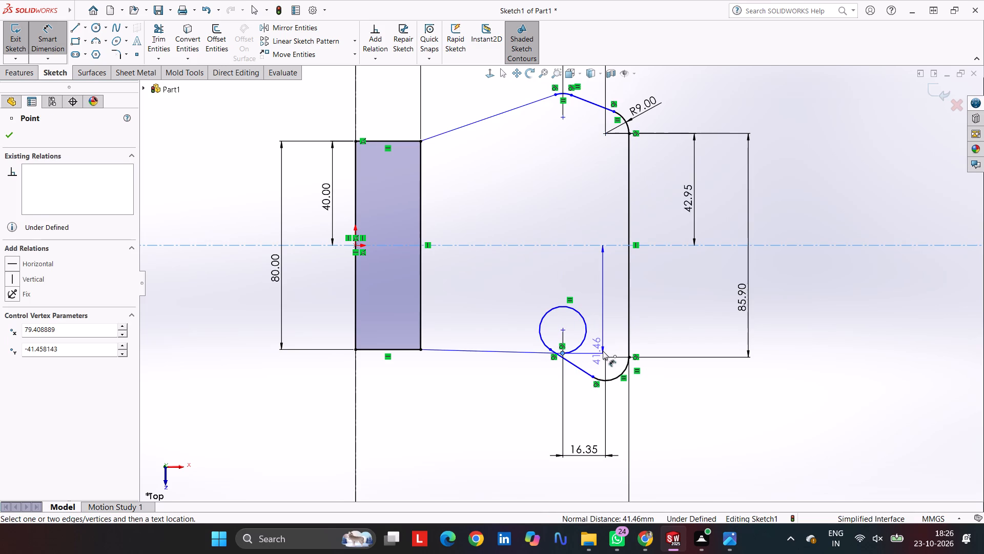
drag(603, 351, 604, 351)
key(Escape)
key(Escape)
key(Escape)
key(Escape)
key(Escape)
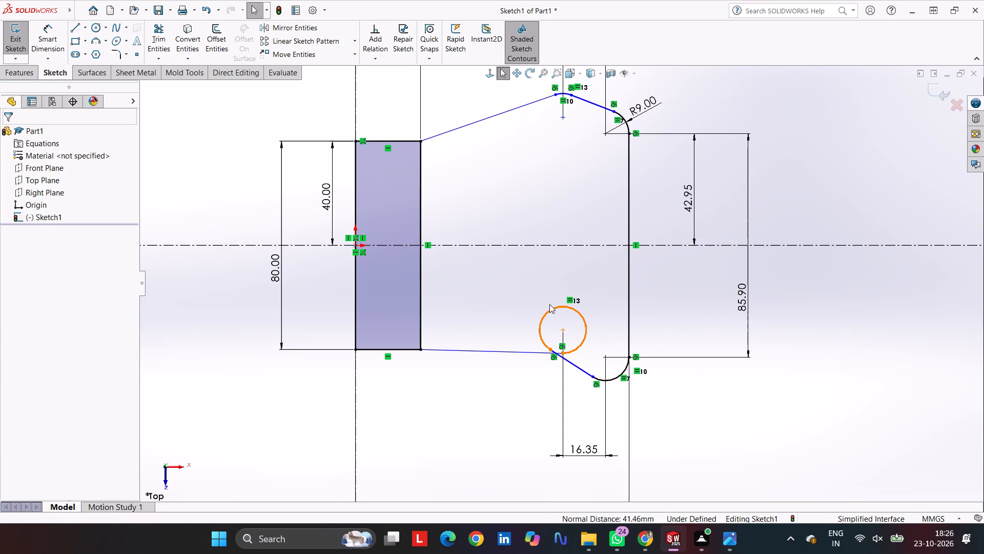
Move the lower inner fillet's centre down to about 60 mm below the horizontal construction line so its corner points outwards.
drag(550, 308, 533, 362)
key(Escape)
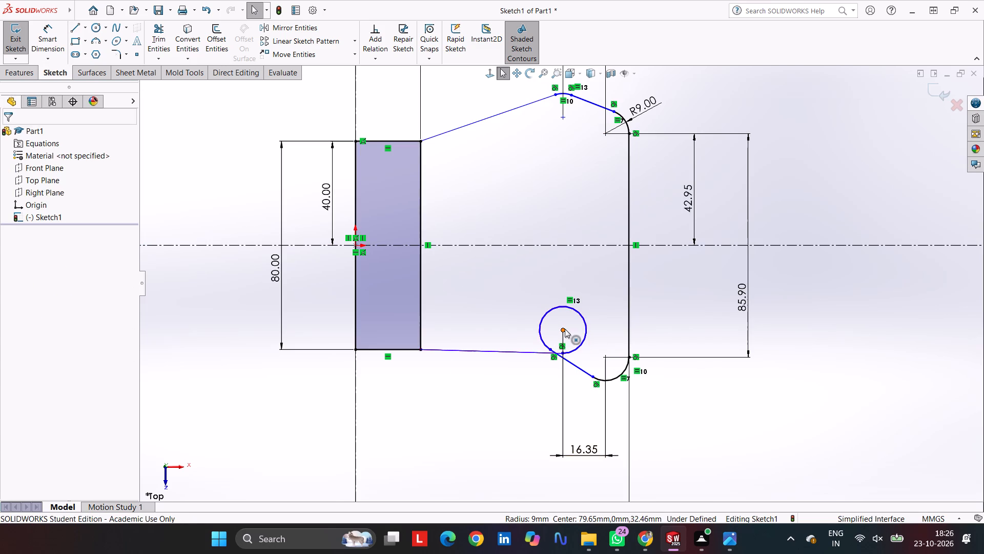
drag(563, 330, 548, 374)
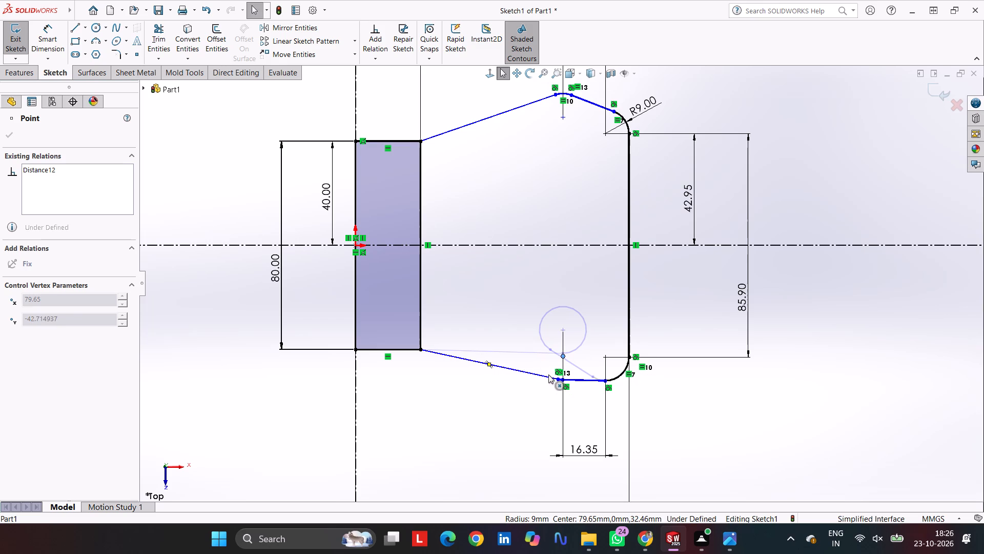
drag(548, 374, 538, 412)
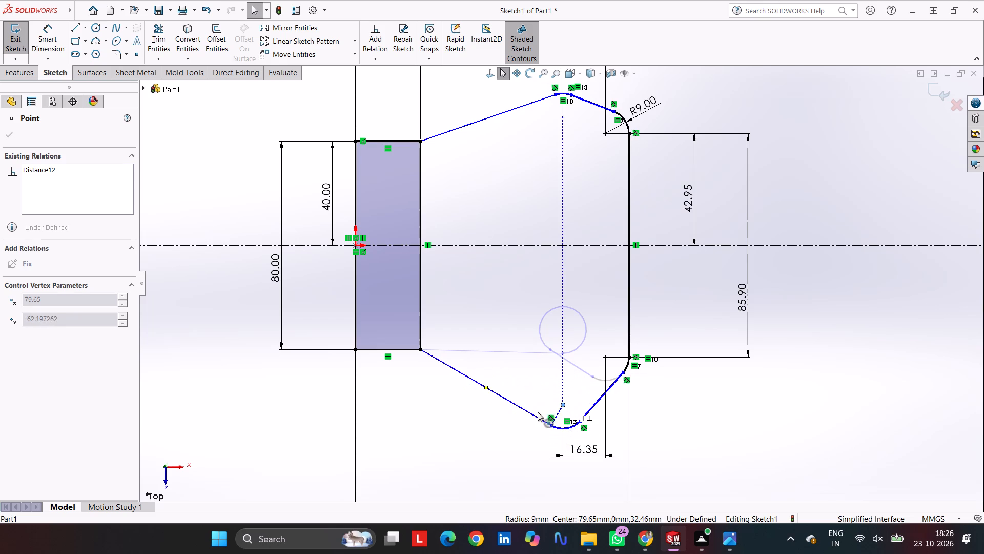
drag(538, 412, 537, 411)
Dimension the vertical distance between the two upper fillet centres as 19.55 mm.
click(46, 35)
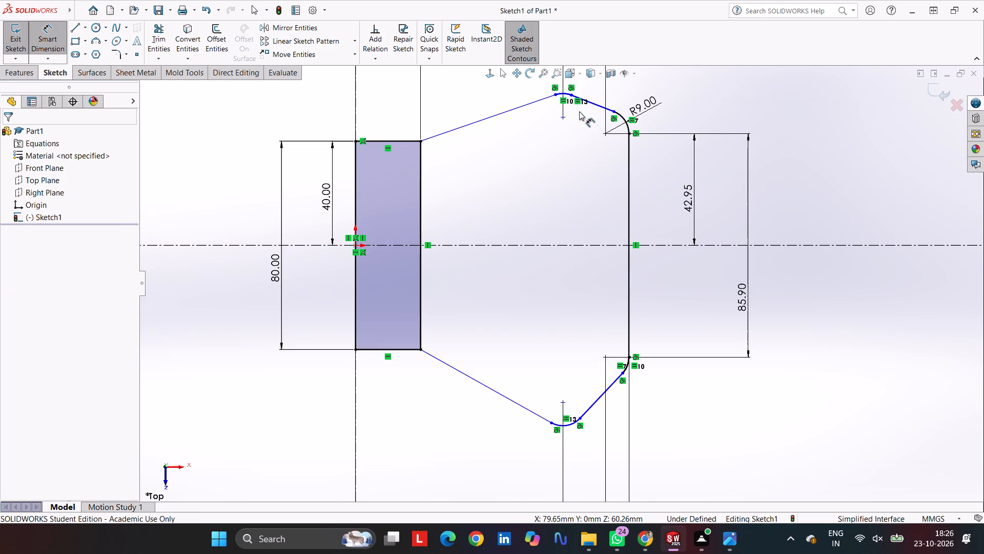
click(566, 117)
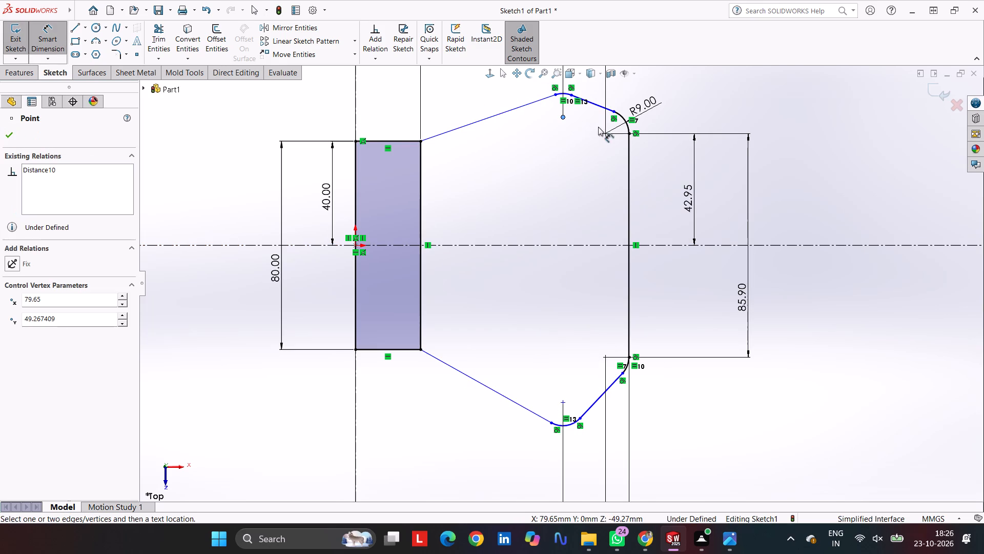
click(605, 135)
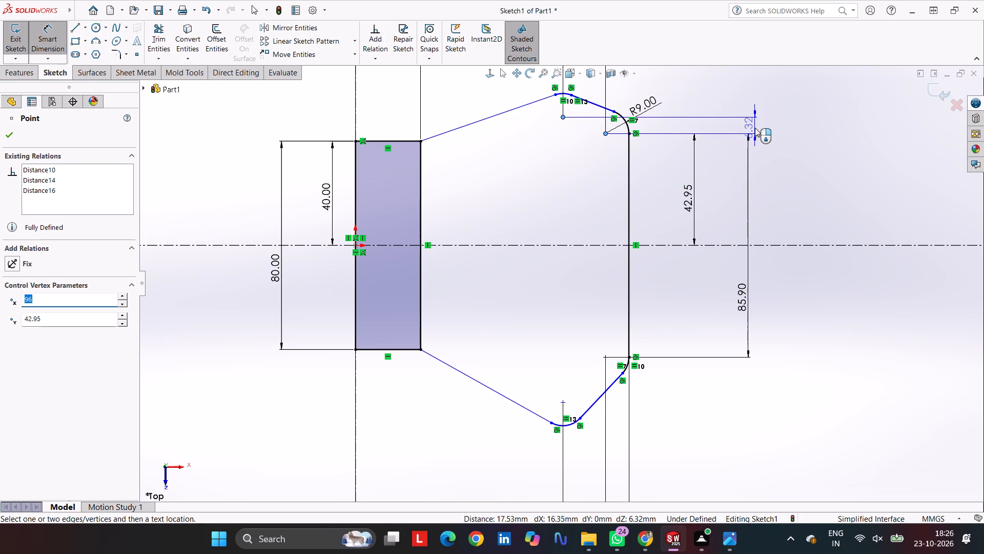
click(755, 128)
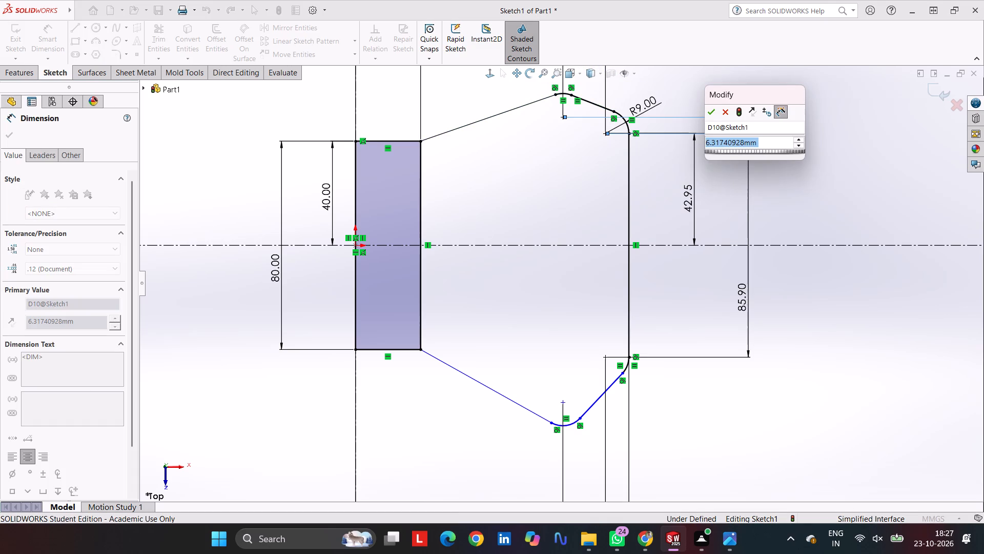
text(19.55)
key(Return)
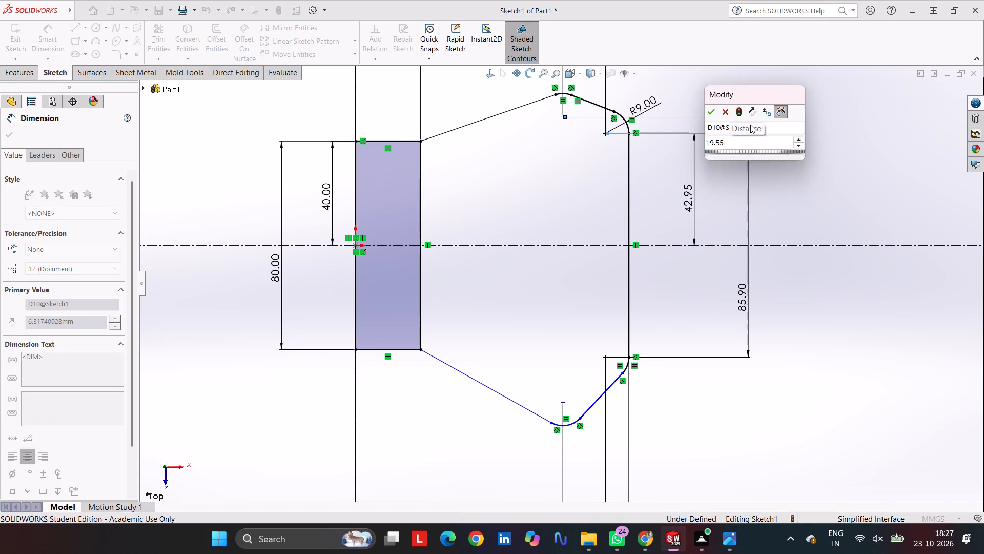
Dimension the vertical distance between the two lower fillet centres as 19.55 mm.
click(561, 405)
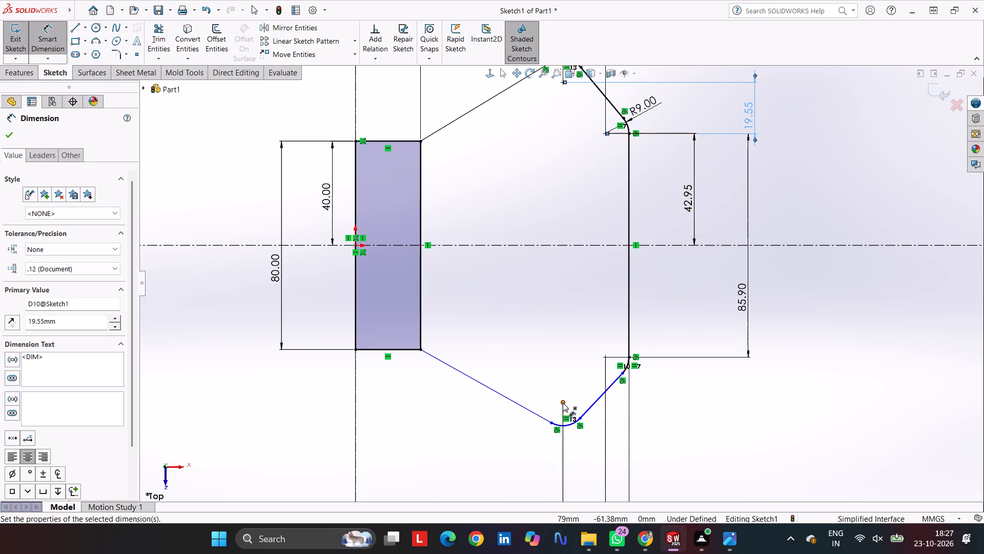
click(606, 359)
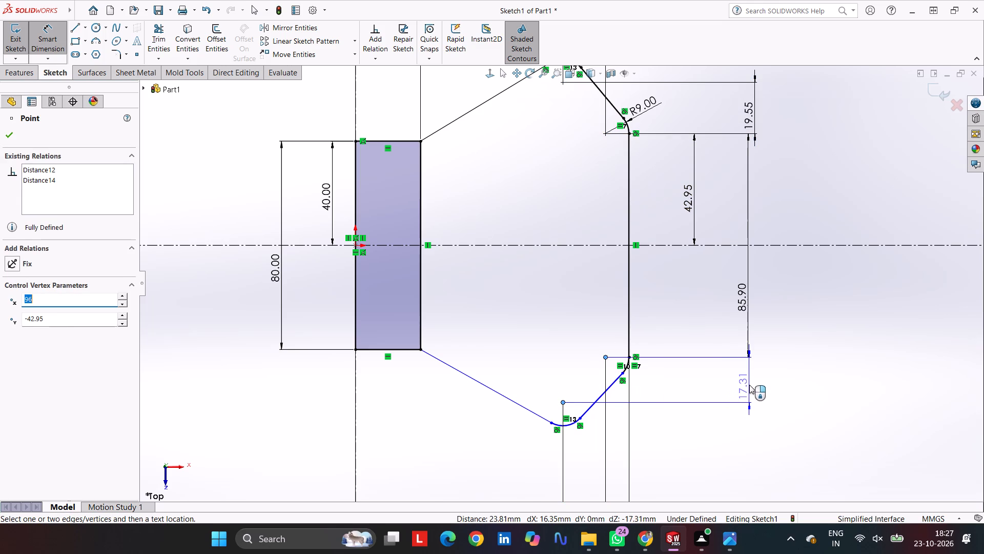
click(749, 384)
text(19)
text(.55)
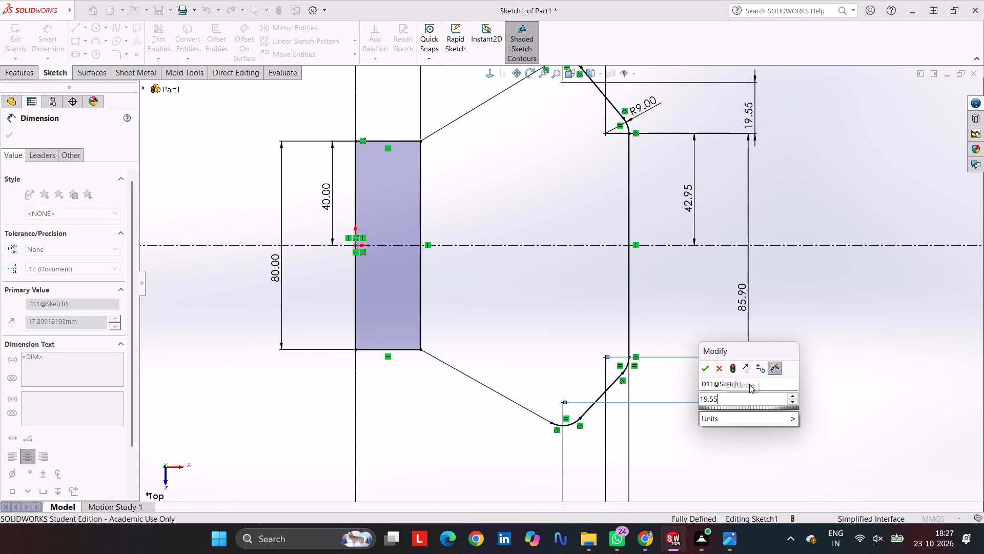
key(Return)
Trim away the rectangle's inner vertical side above and below the construction line to merge the rectangle with the angular outline.
scroll(614, 218, up, 2)
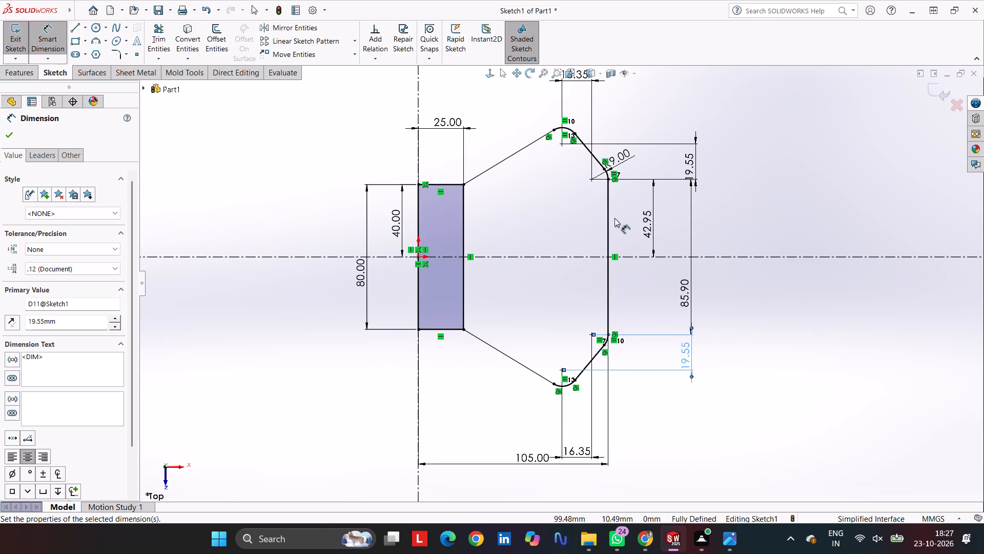
scroll(613, 218, down, 1)
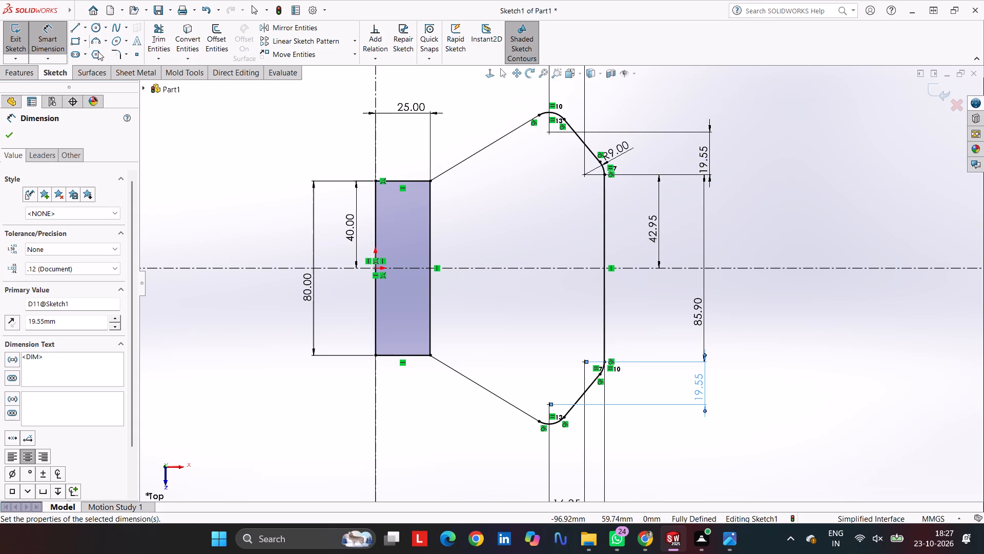
click(154, 30)
drag(406, 231, 501, 231)
drag(417, 308, 462, 309)
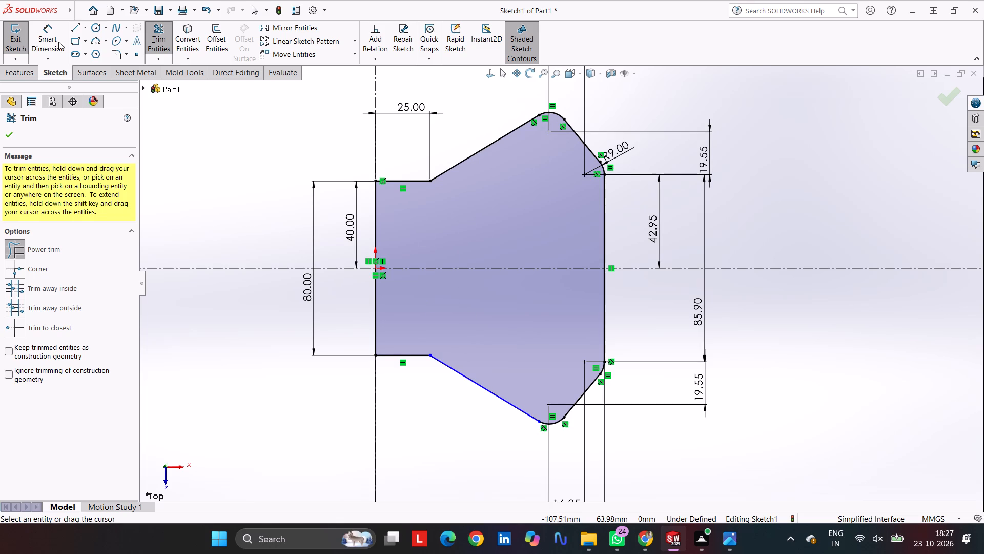
key(Escape)
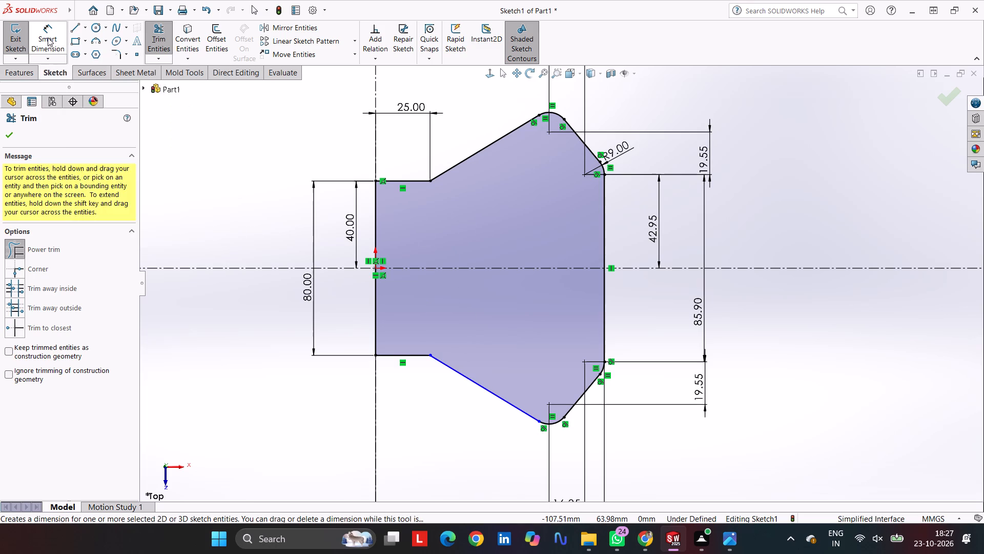
key(Escape)
key(Escape)
key(Escape)
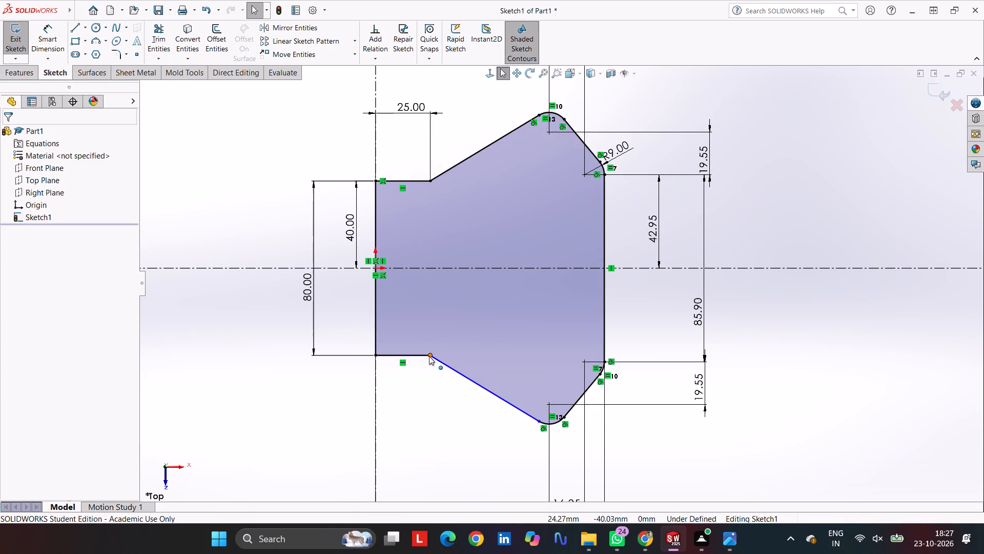
Dimension the length of the profile's lower horizontal edge as 25 mm.
drag(429, 356, 439, 368)
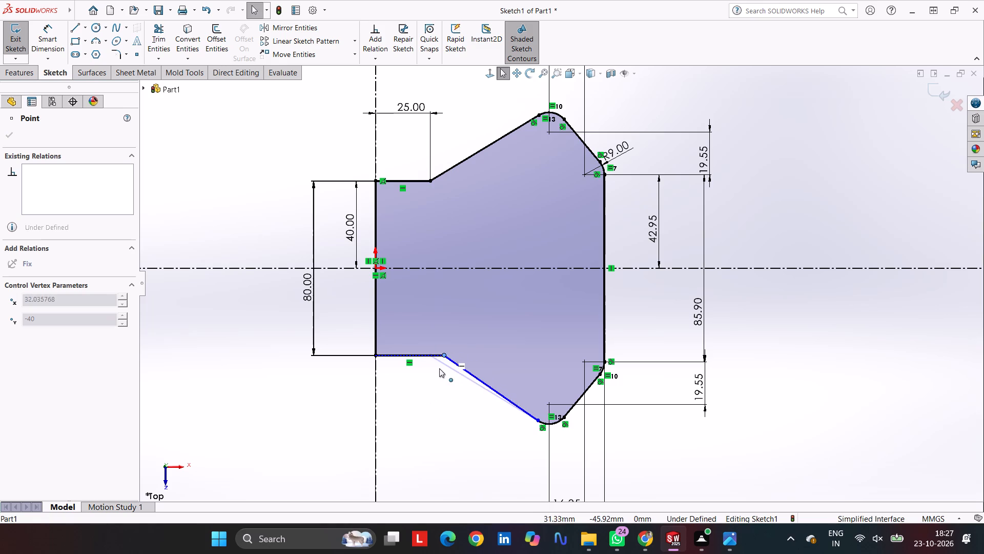
drag(439, 368, 418, 377)
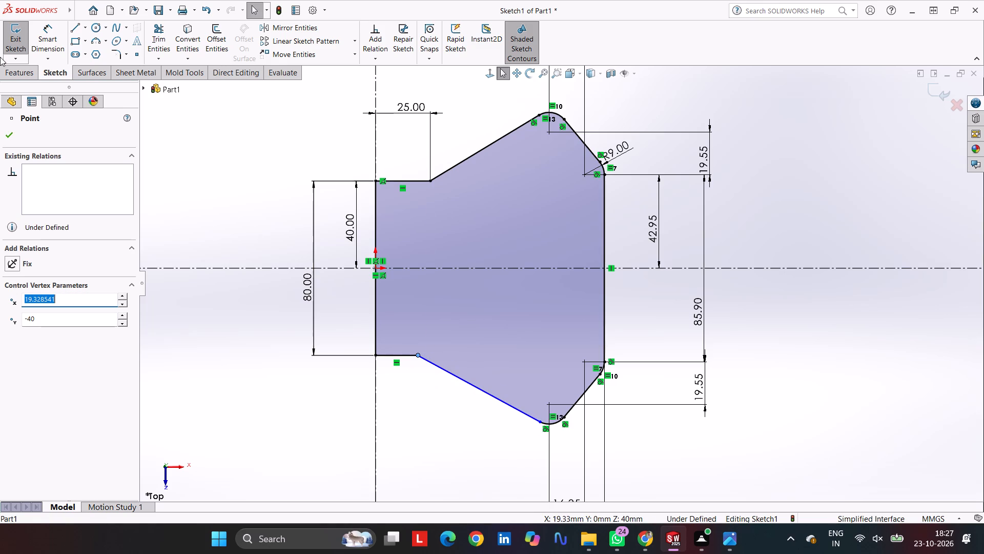
click(49, 41)
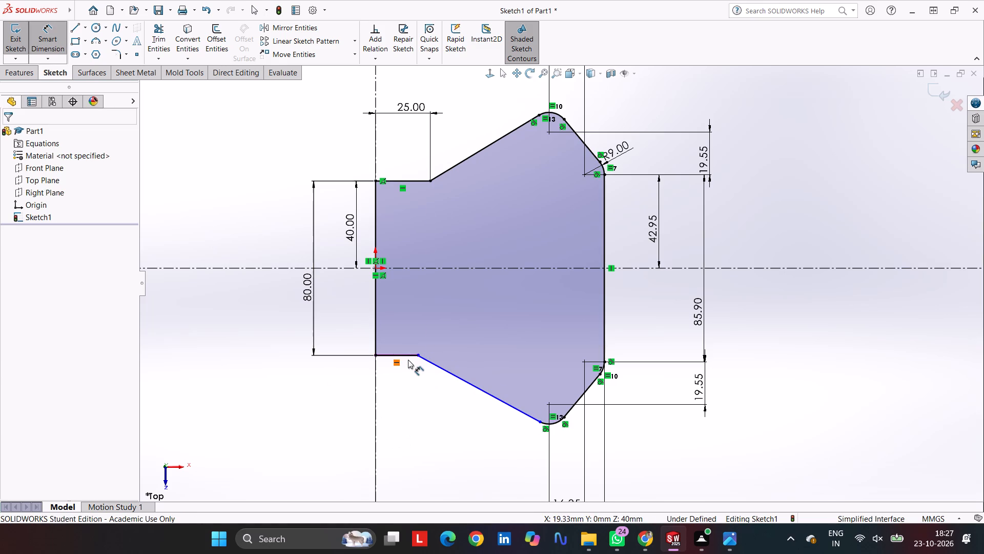
click(408, 357)
click(401, 406)
key(Escape)
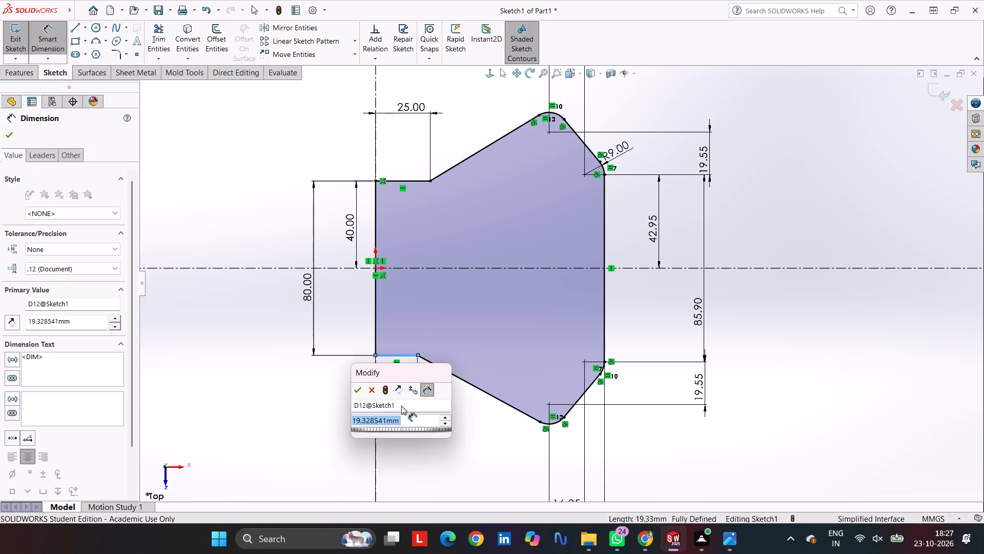
double_click(403, 403)
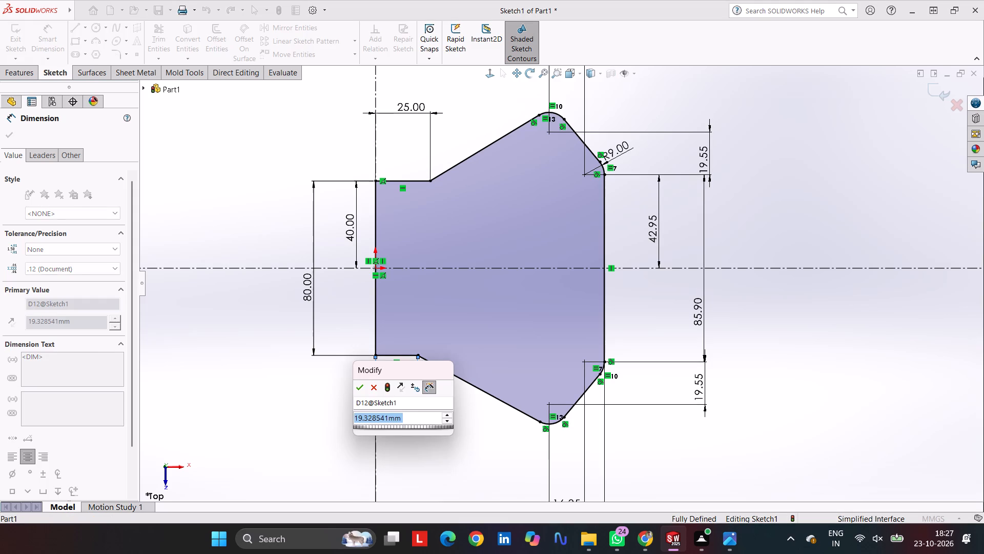
text(25)
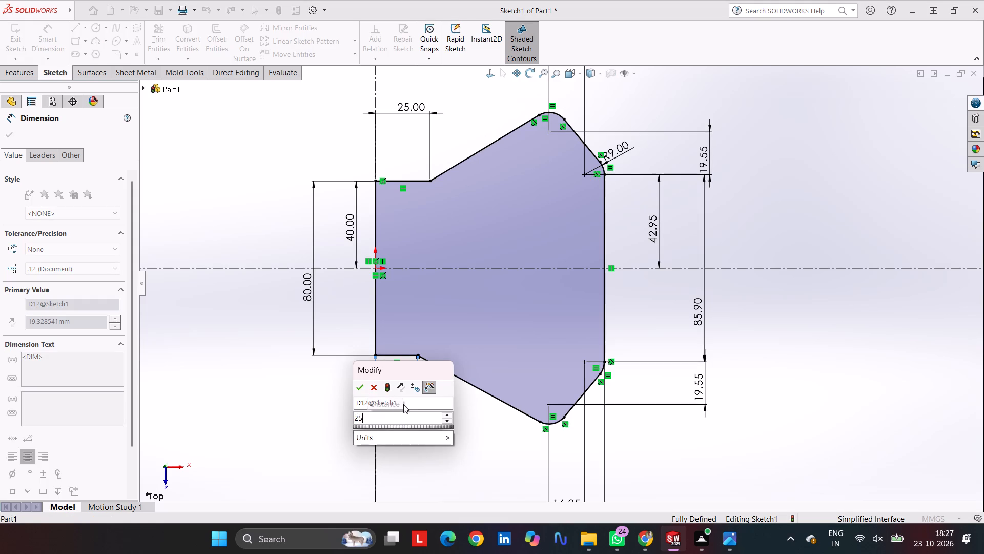
key(Return)
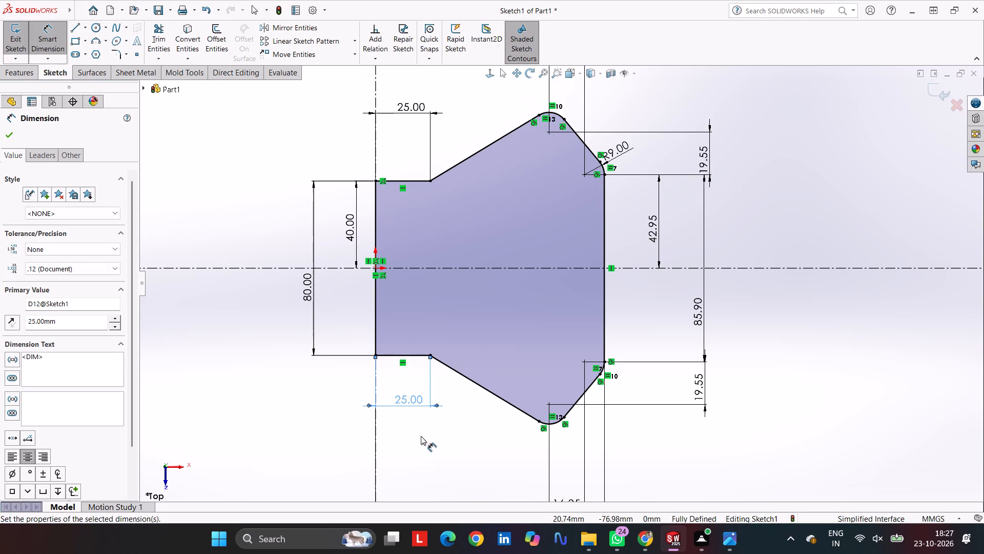
key(Escape)
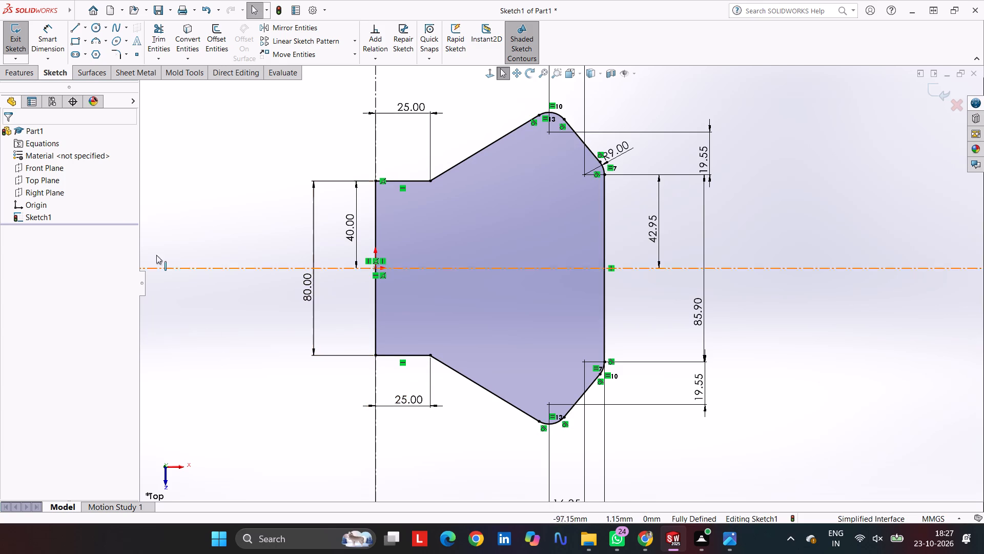
Extrude the closed profile as a boss with the Mid Plane end condition and a depth of 40 mm.
click(12, 71)
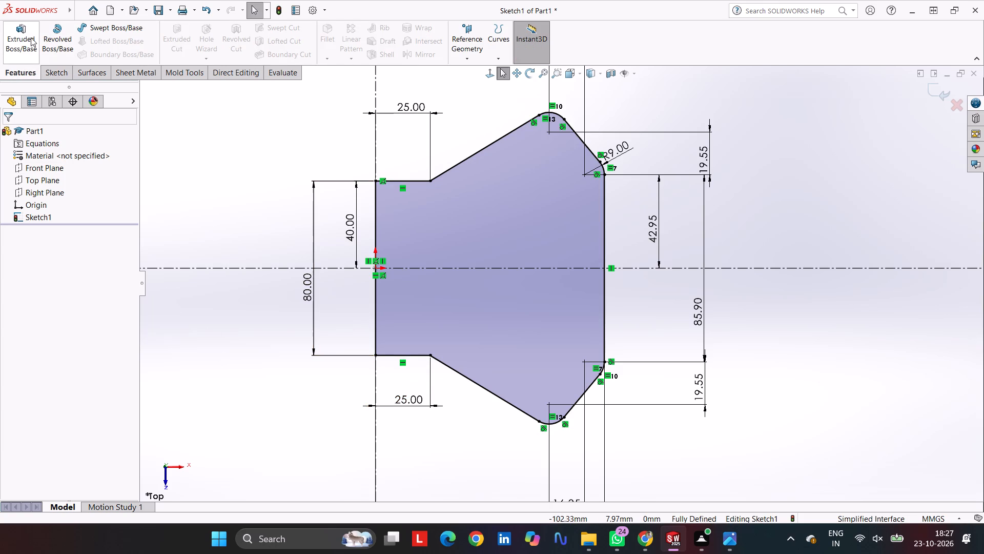
click(15, 28)
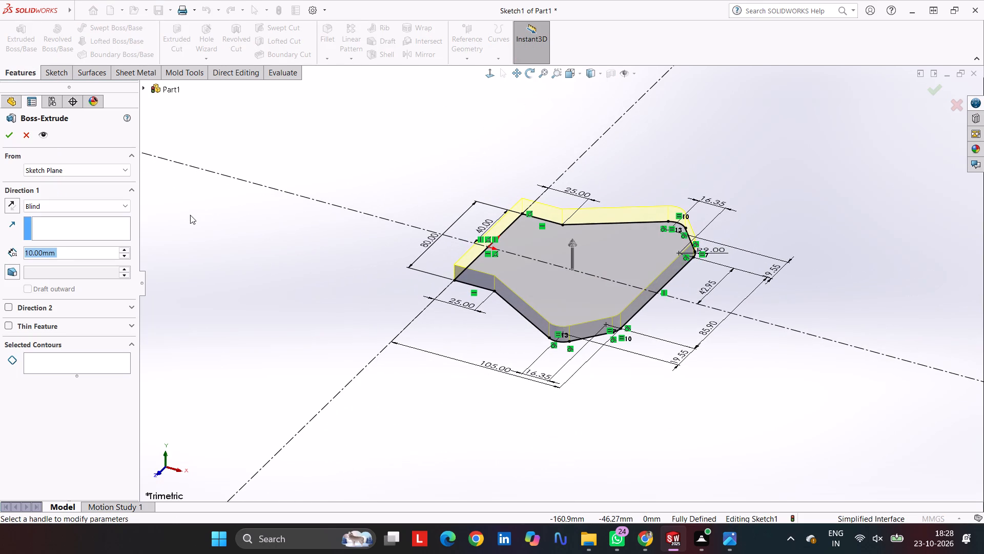
click(51, 205)
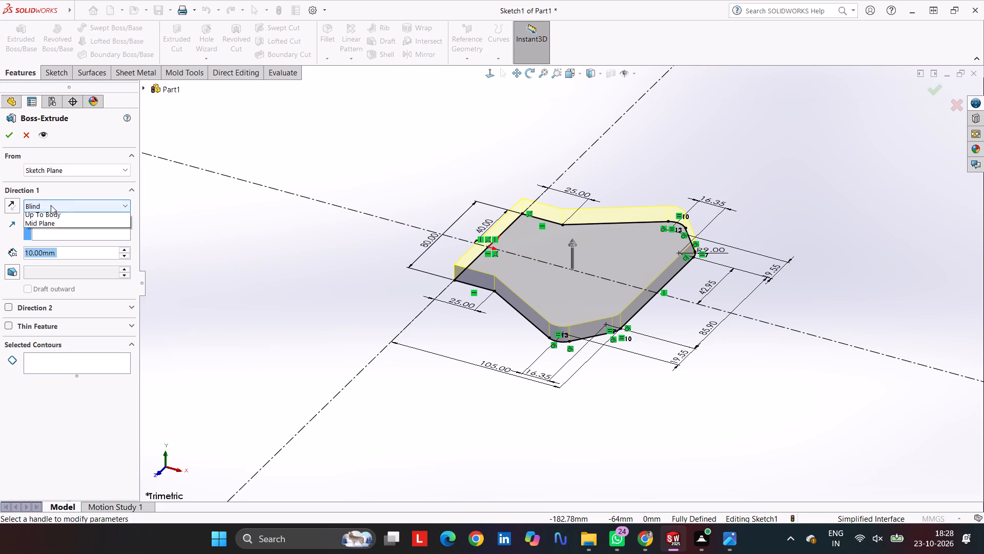
click(53, 260)
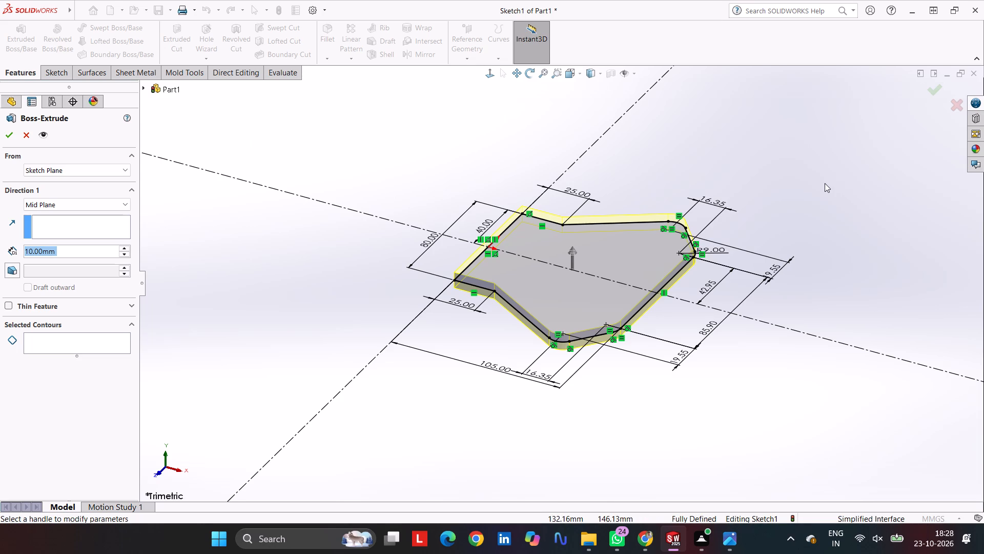
text(40)
key(Return)
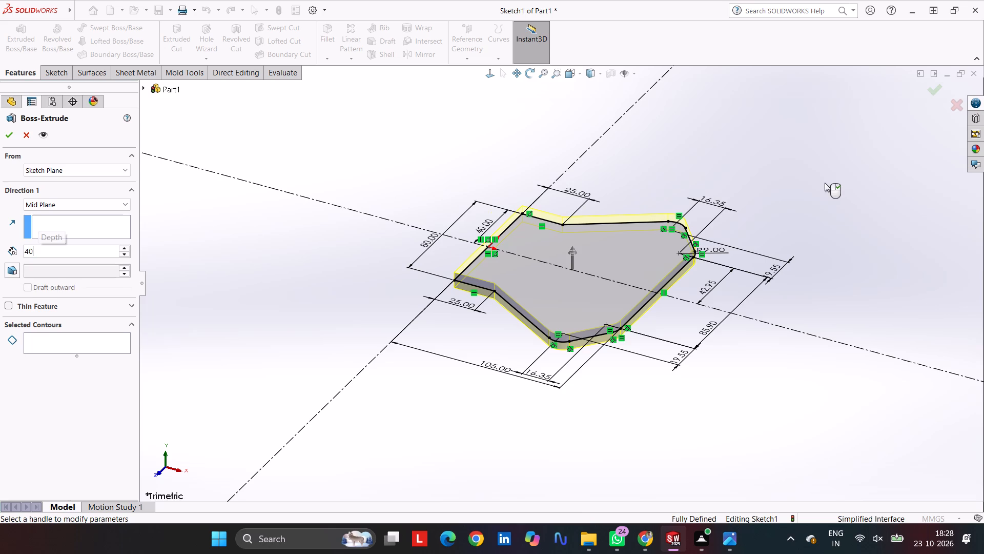
key(Return)
click(783, 228)
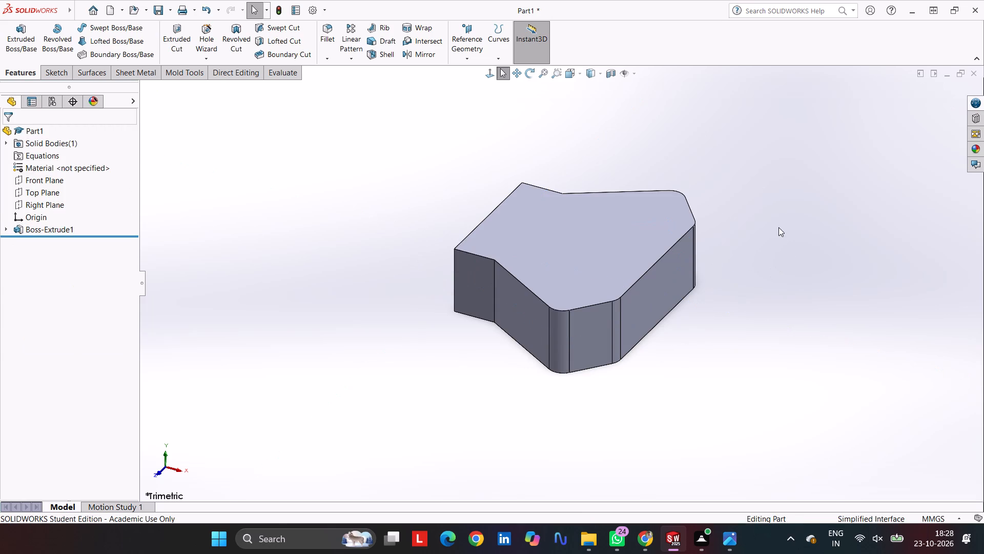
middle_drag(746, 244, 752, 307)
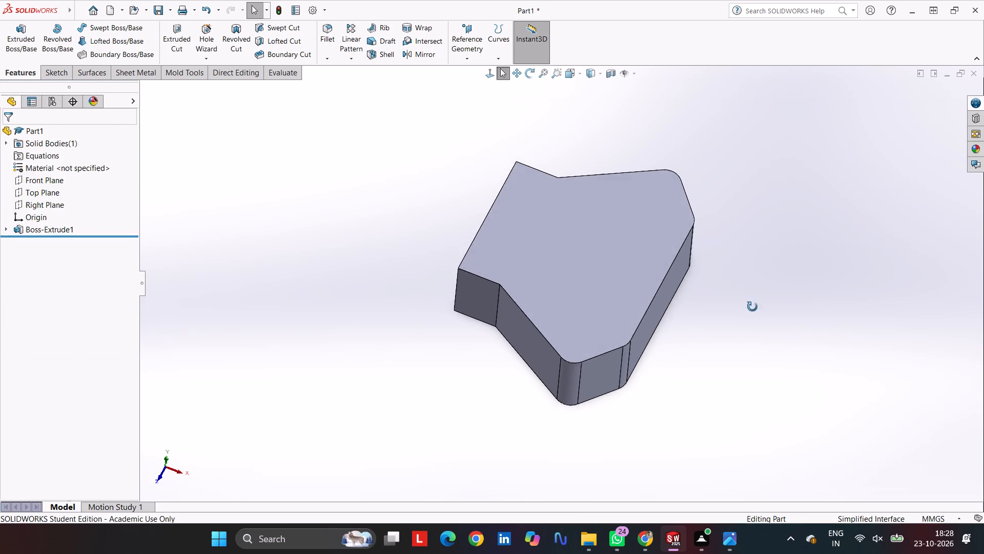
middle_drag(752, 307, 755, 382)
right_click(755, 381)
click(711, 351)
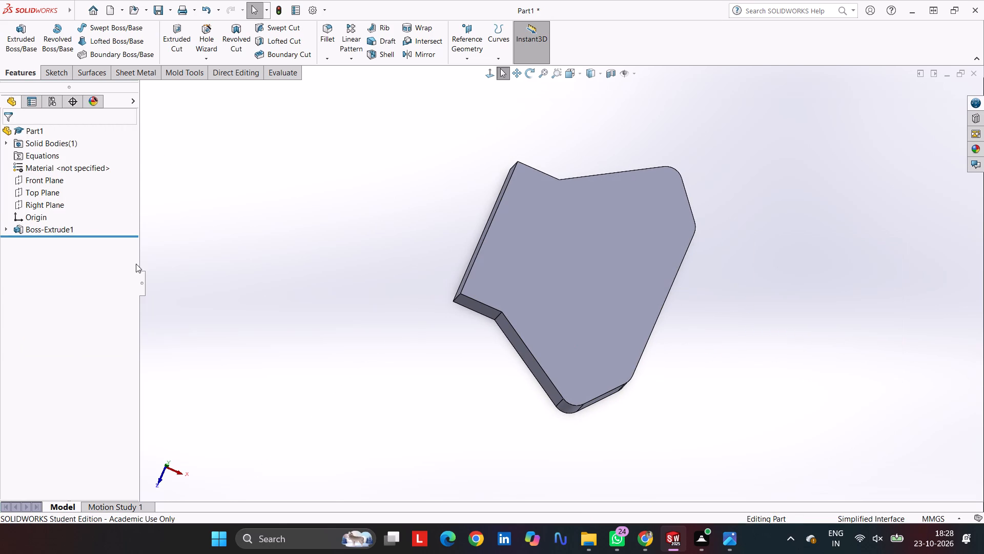
Start a new sketch on the Top Plane of the extruded part.
click(29, 185)
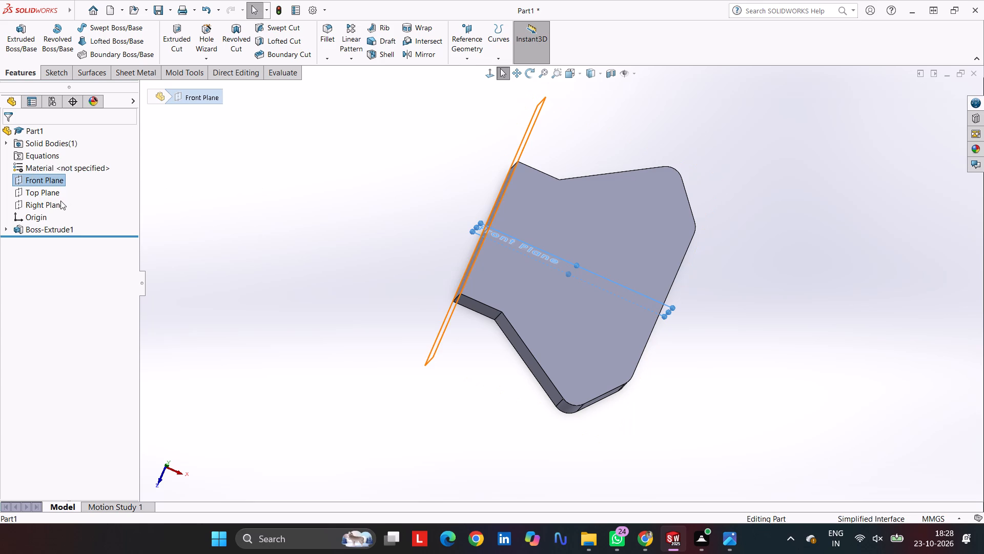
click(57, 205)
click(49, 191)
middle_drag(240, 213, 250, 191)
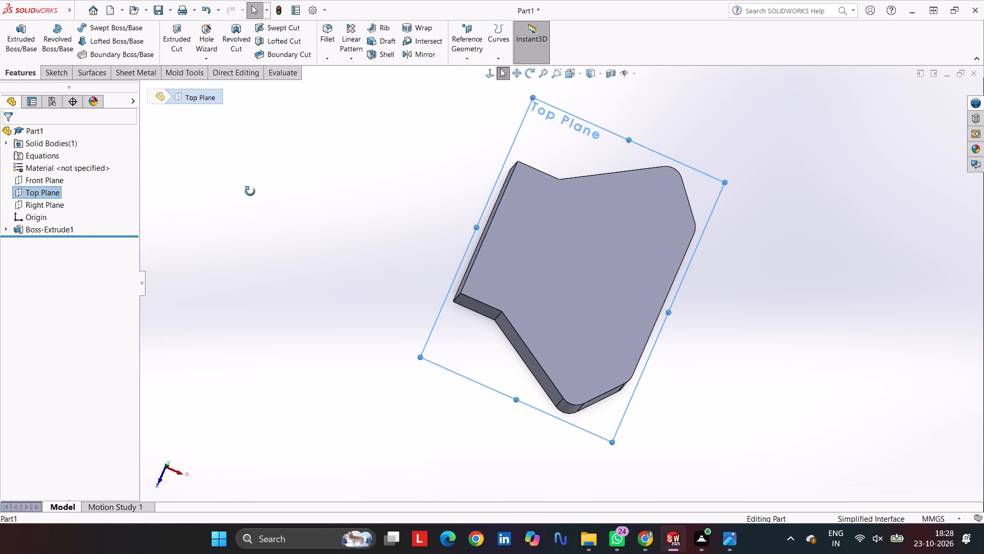
middle_drag(250, 191, 274, 51)
click(46, 74)
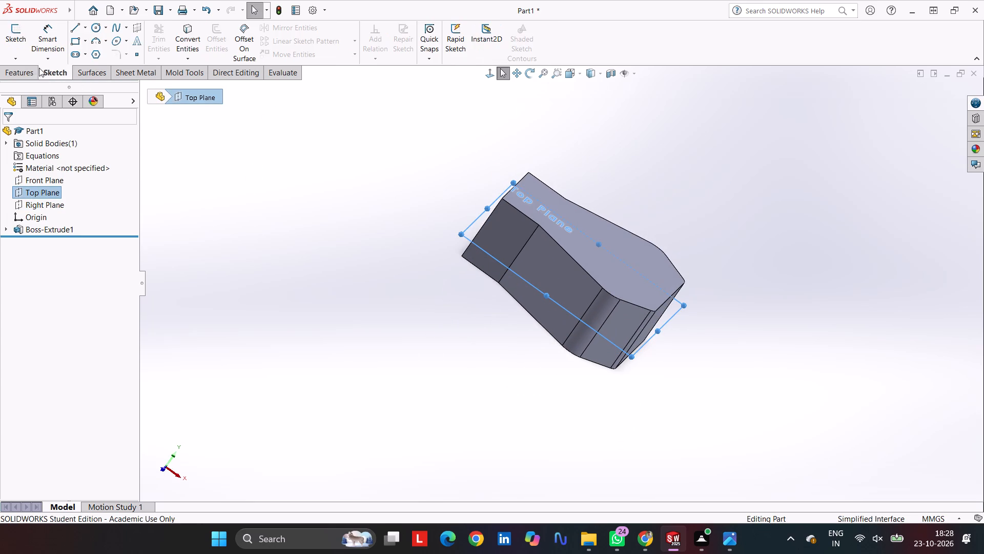
click(23, 25)
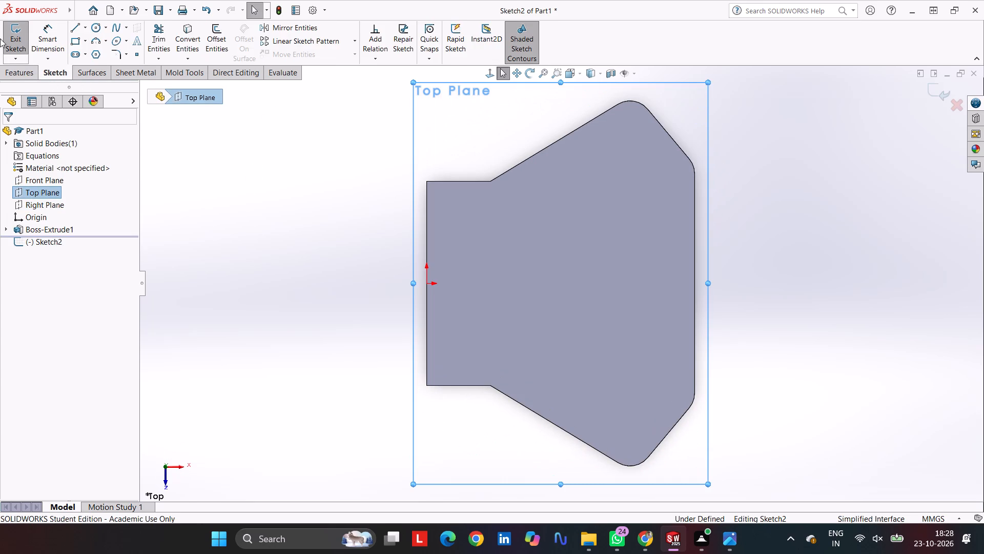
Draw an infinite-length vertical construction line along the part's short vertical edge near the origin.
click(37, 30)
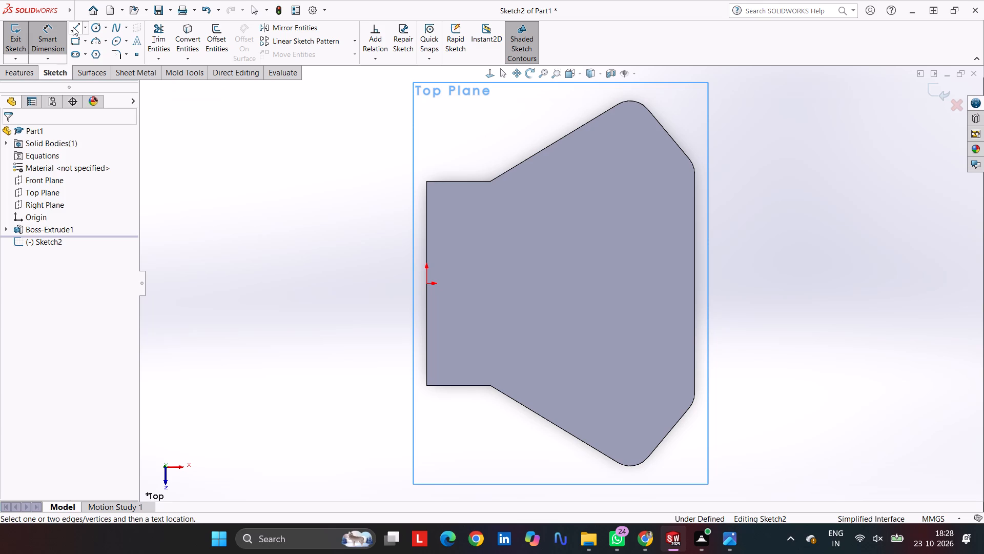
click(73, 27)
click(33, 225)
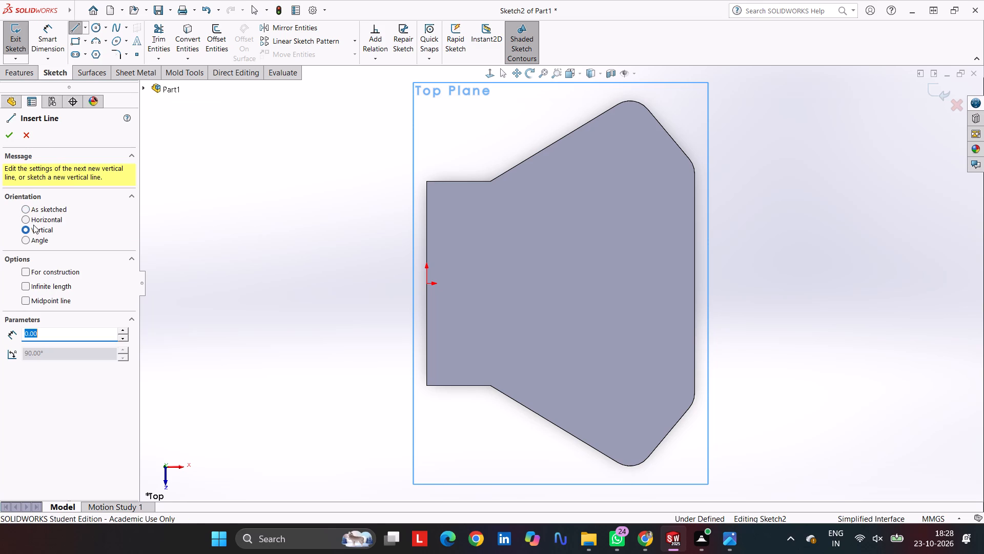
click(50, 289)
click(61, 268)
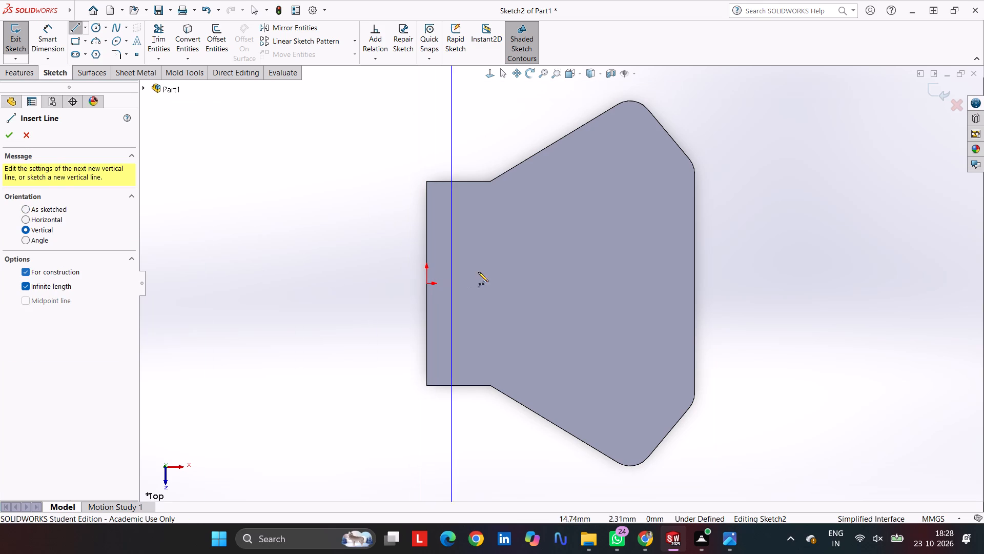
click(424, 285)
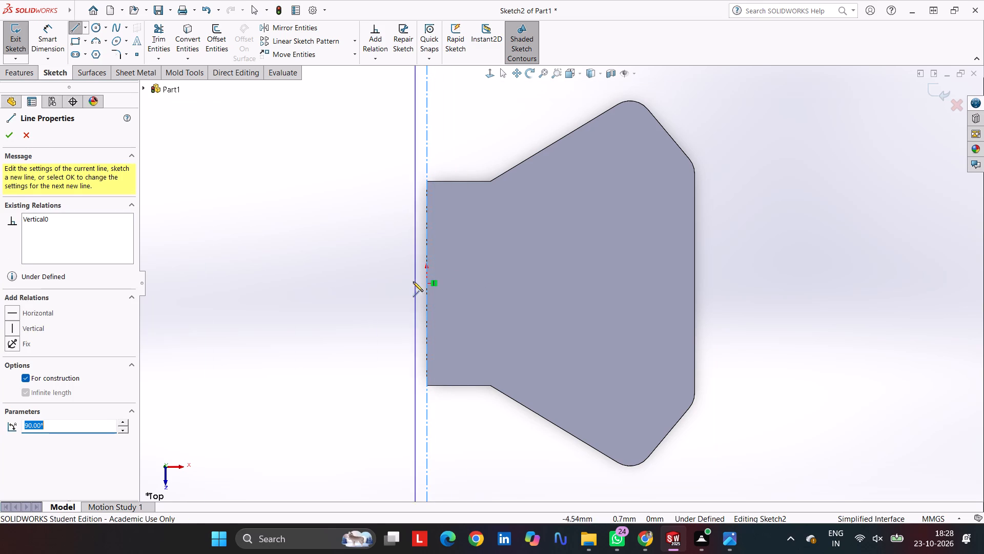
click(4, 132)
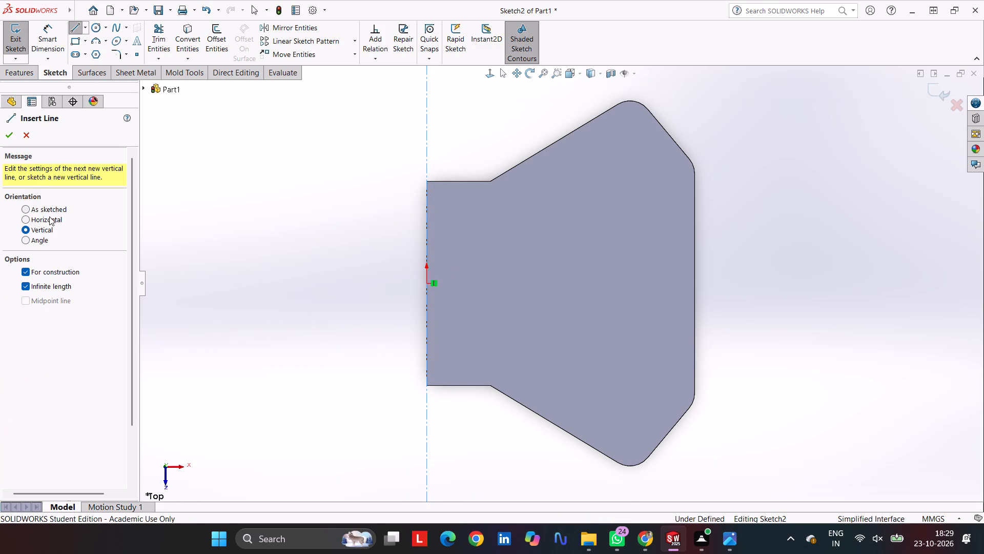
Draw an infinite-length horizontal construction line through the origin.
click(49, 216)
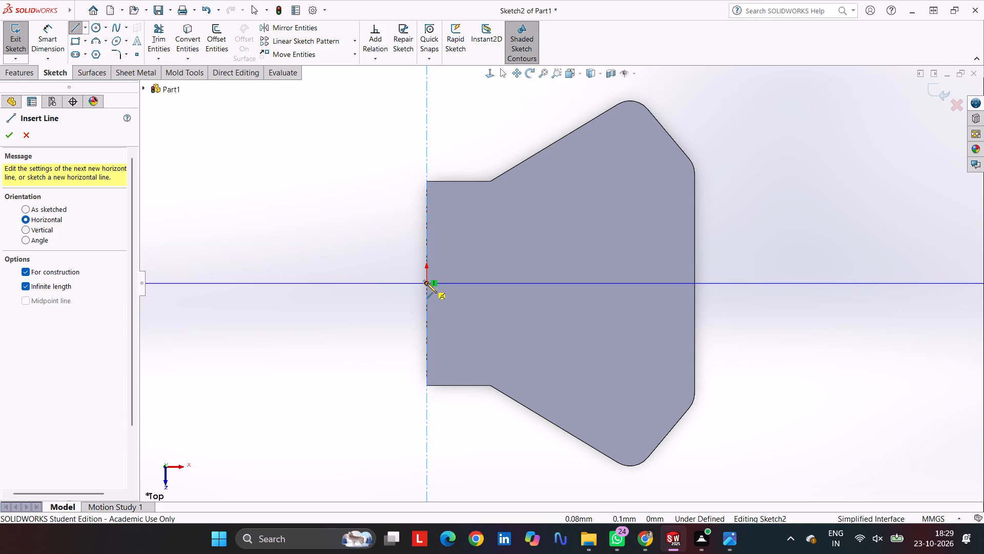
click(427, 283)
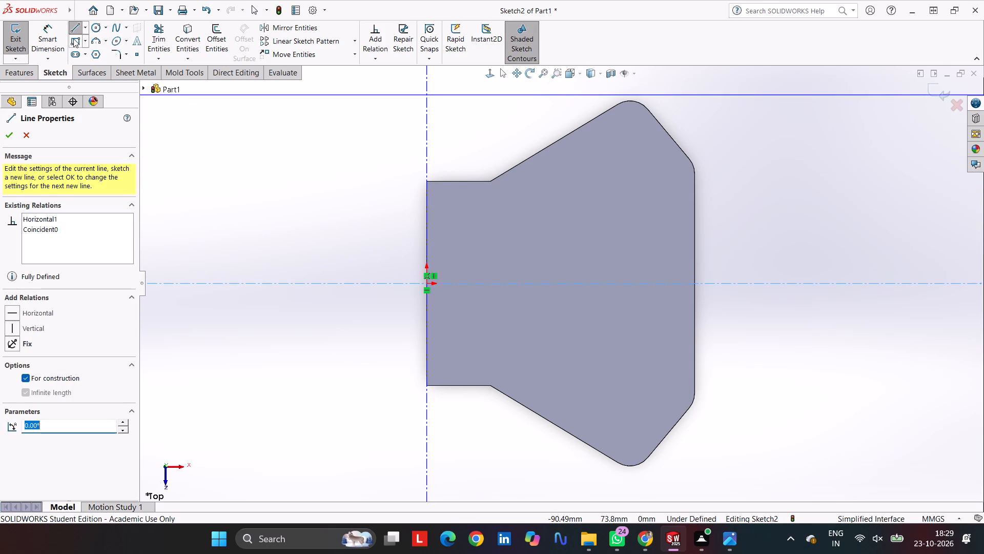
Sketch a tall corner rectangle about 9.6 by 54.4 mm across the horizontal construction line, just inside the part's edge at the origin.
click(73, 38)
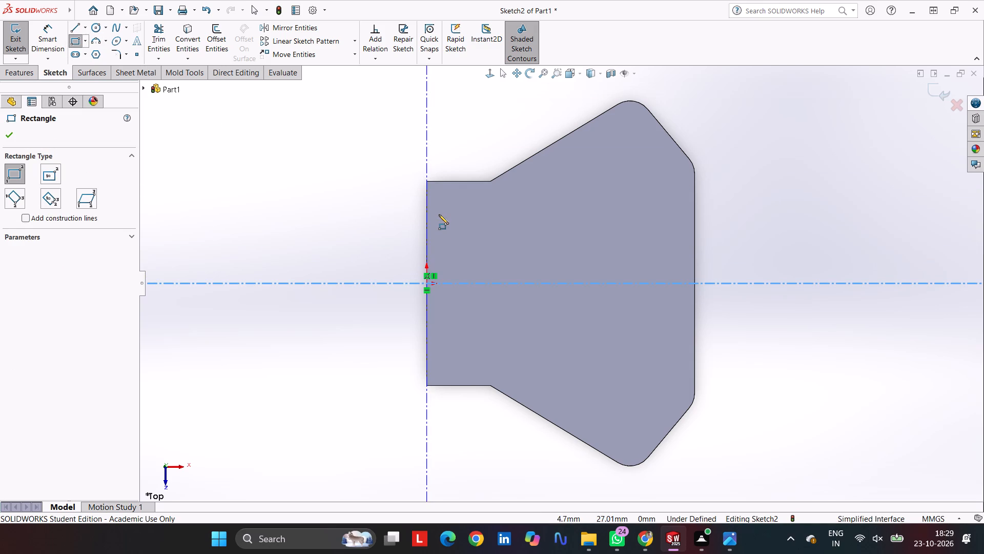
drag(439, 214, 462, 348)
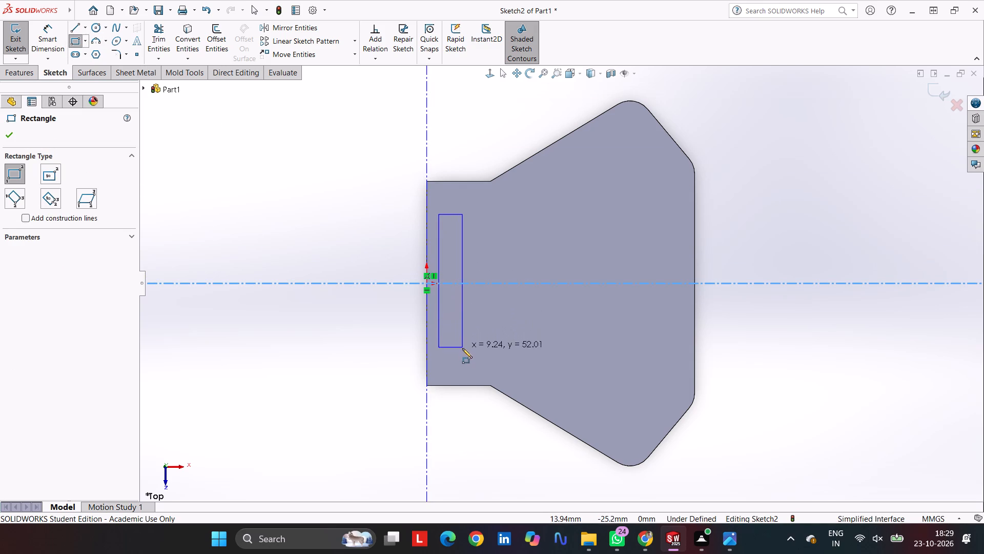
drag(462, 348, 463, 353)
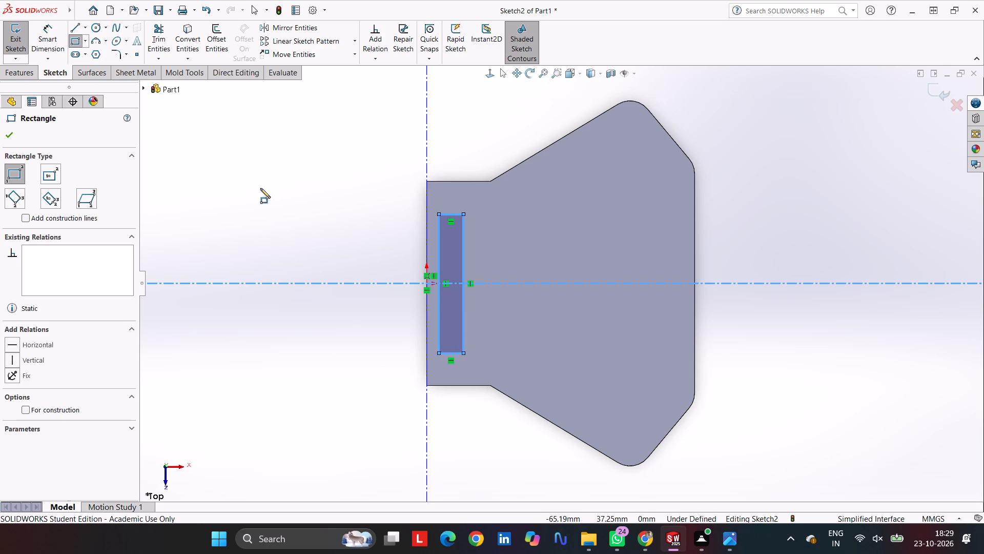
Dimension the rectangle's vertical side as 50 mm.
click(51, 30)
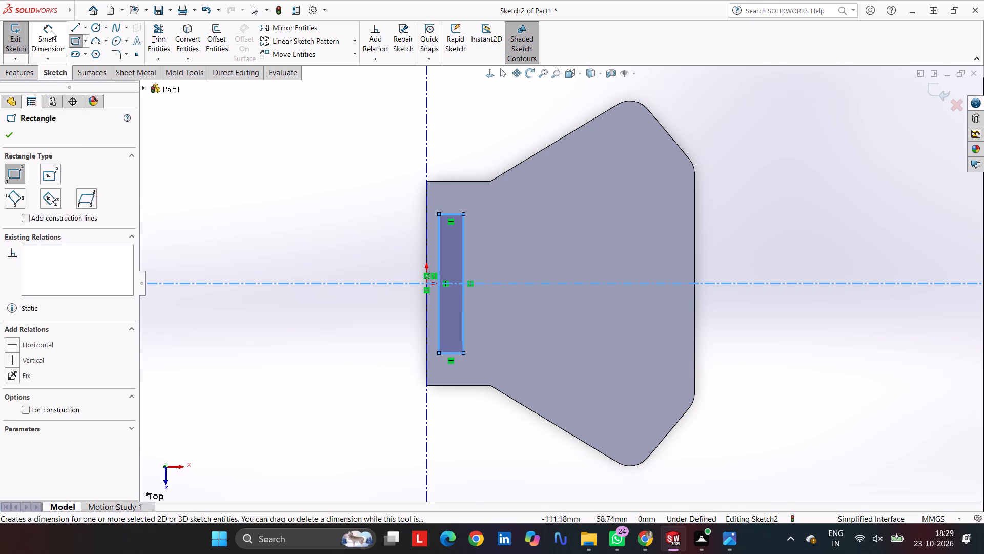
click(440, 265)
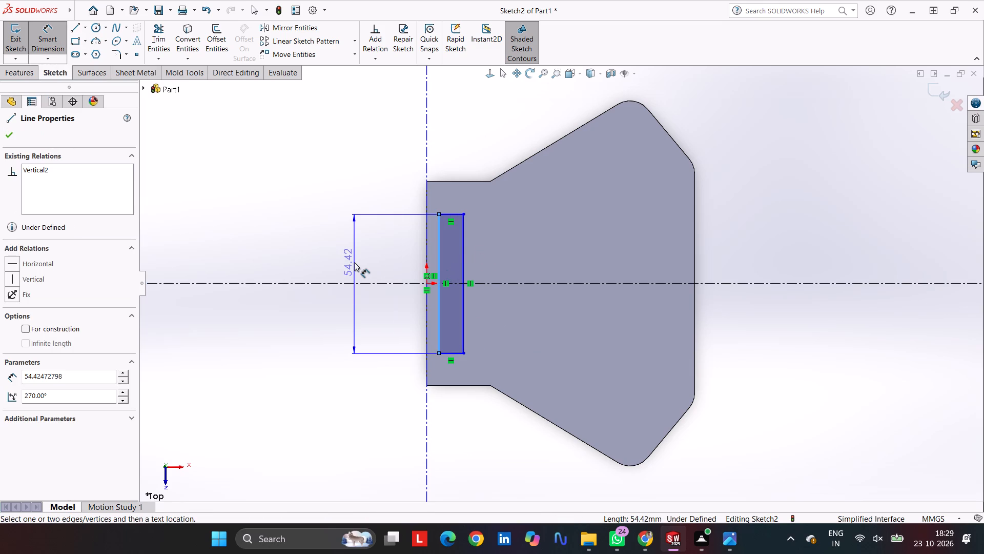
click(355, 259)
text(50)
key(Return)
Dimension the distance from the rectangle's upper edge to the horizontal construction line as 25 mm.
click(449, 227)
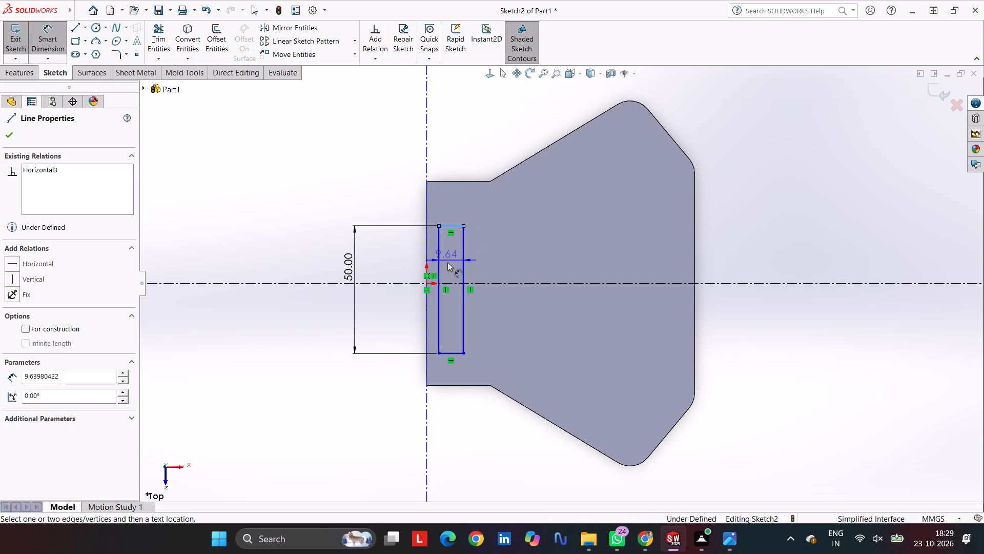
click(451, 283)
click(395, 257)
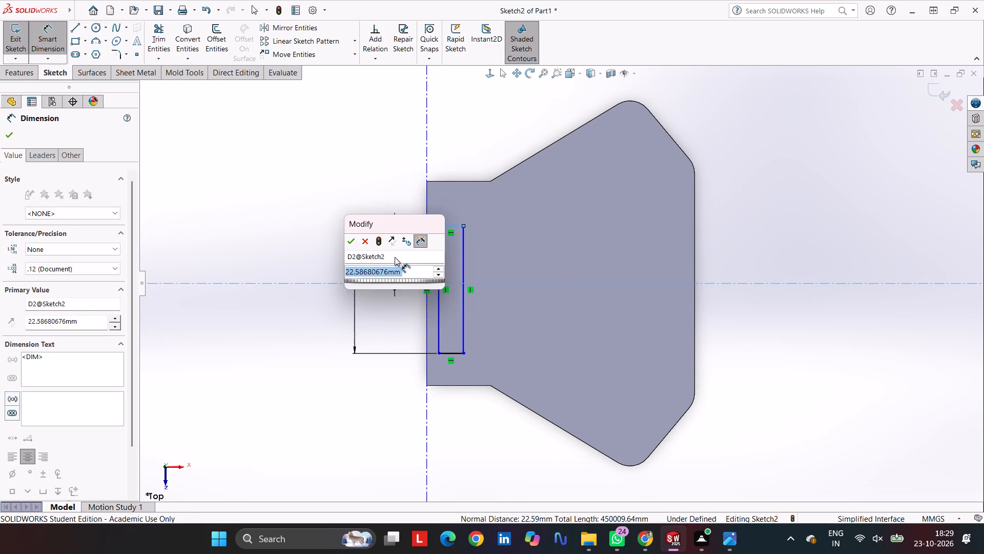
key(2)
key(5)
key(Return)
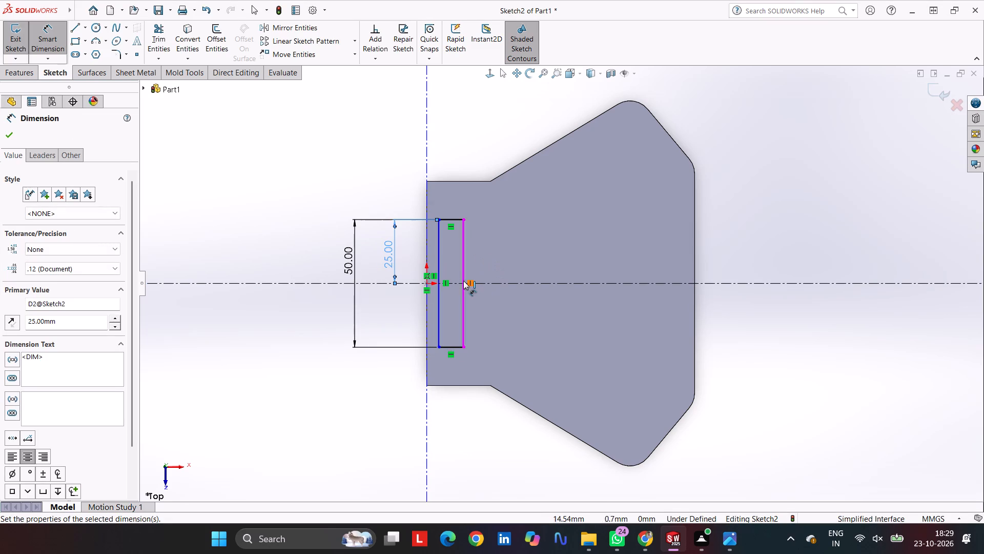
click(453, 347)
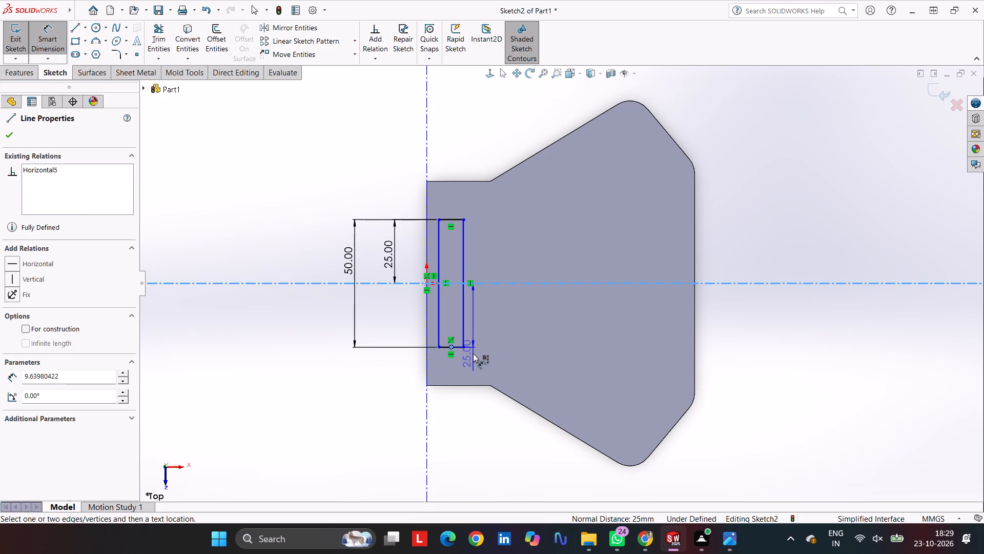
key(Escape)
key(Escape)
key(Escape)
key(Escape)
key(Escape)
Dimension the width of the rectangle's lower edge as 10 mm.
click(47, 34)
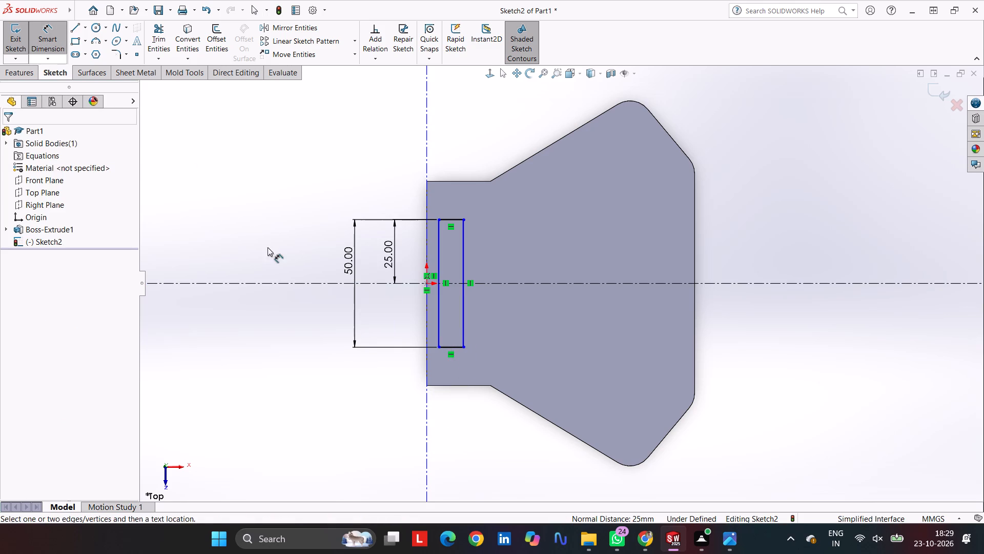
click(445, 348)
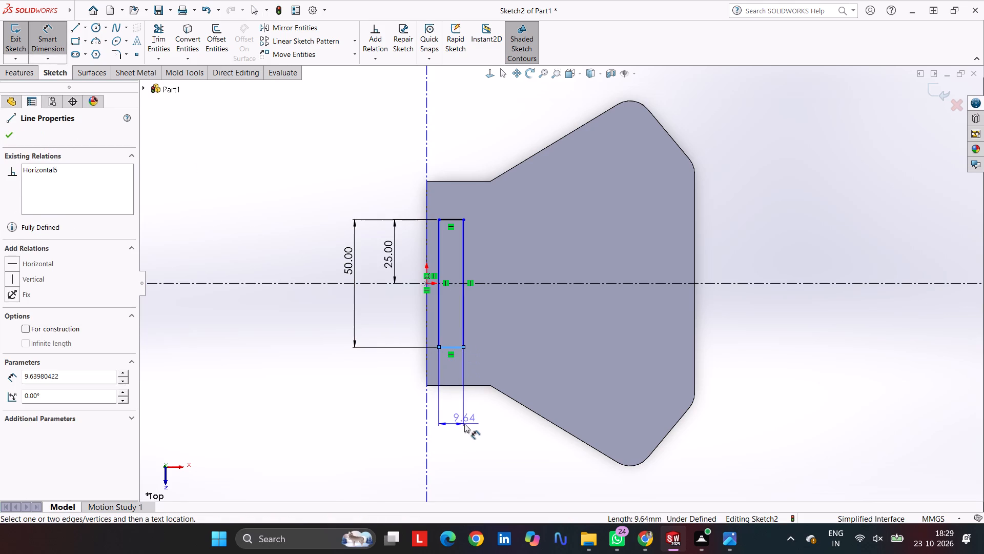
click(458, 427)
key(1)
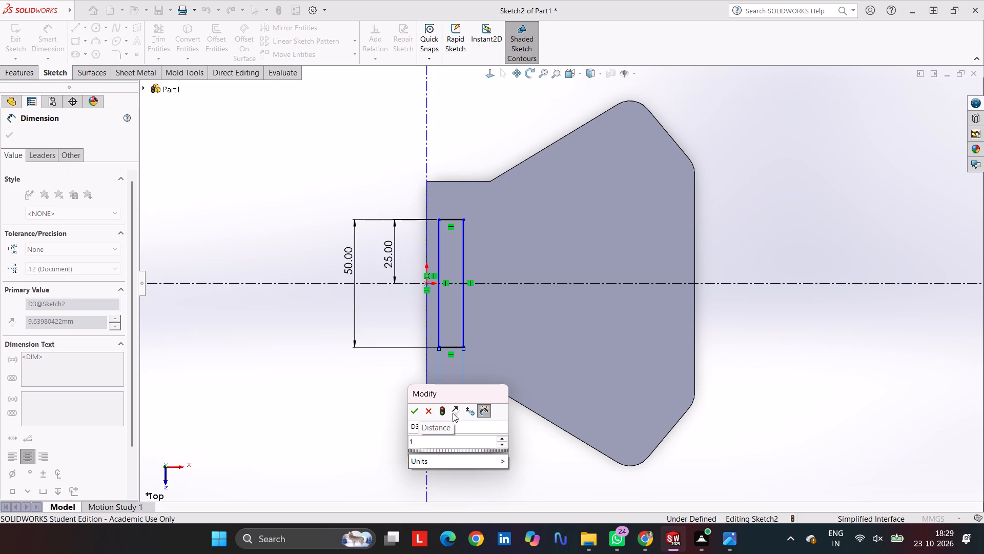
key(0)
key(Return)
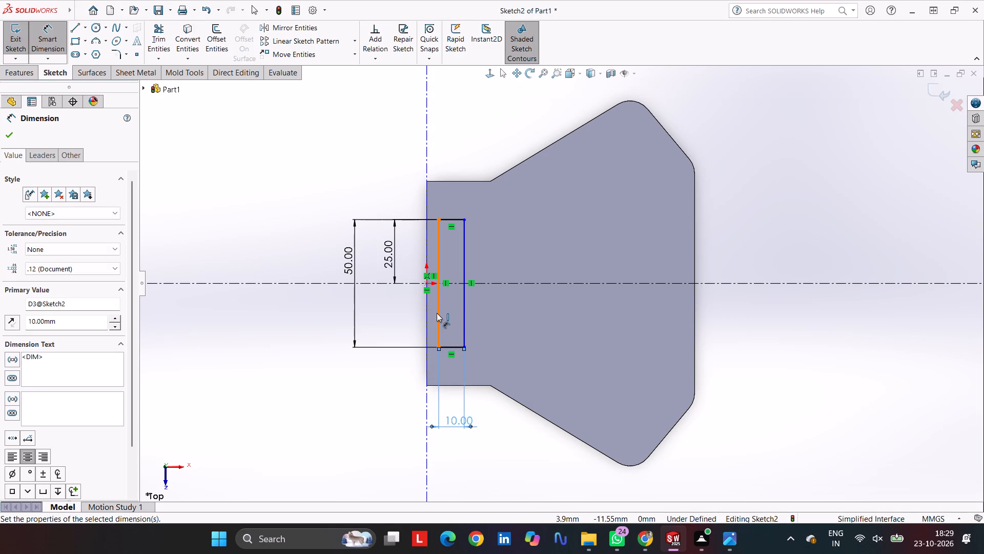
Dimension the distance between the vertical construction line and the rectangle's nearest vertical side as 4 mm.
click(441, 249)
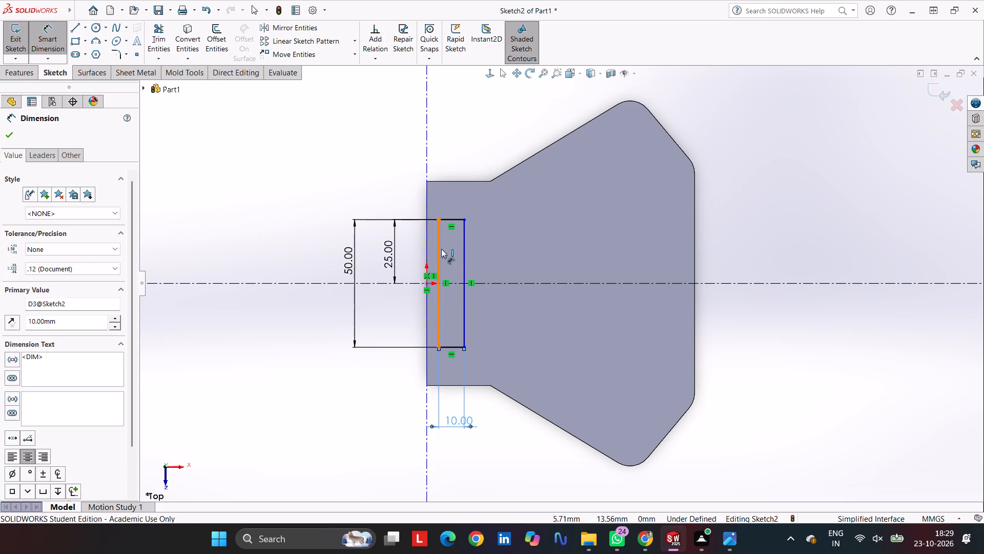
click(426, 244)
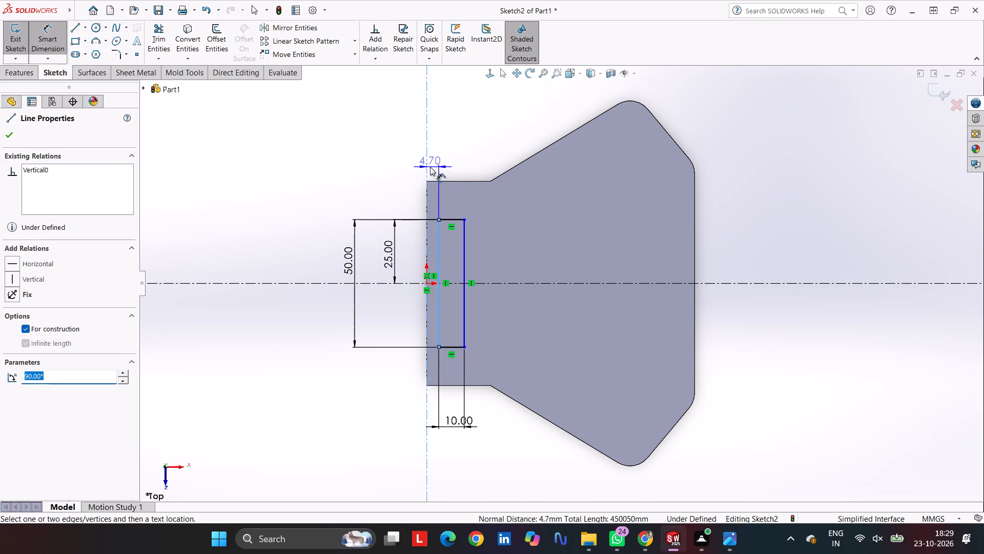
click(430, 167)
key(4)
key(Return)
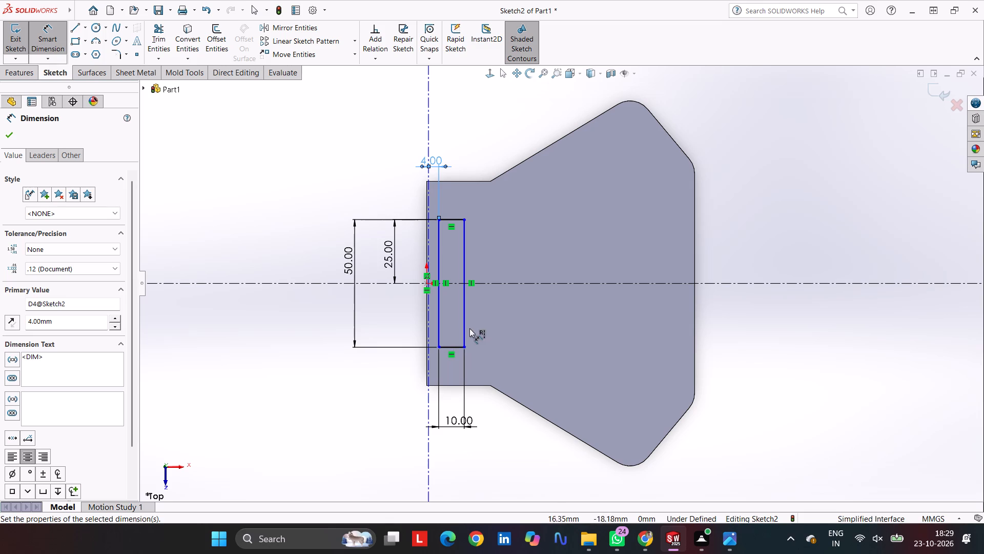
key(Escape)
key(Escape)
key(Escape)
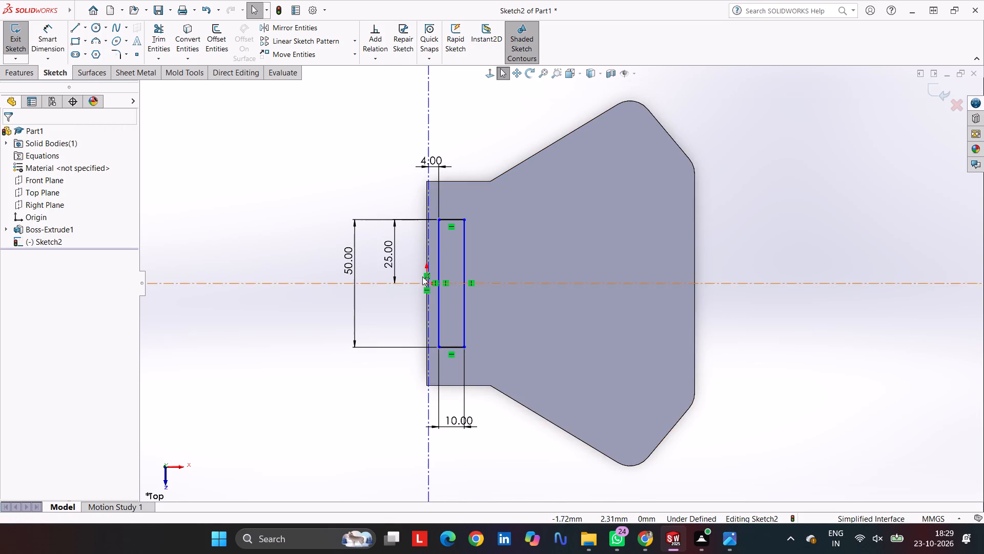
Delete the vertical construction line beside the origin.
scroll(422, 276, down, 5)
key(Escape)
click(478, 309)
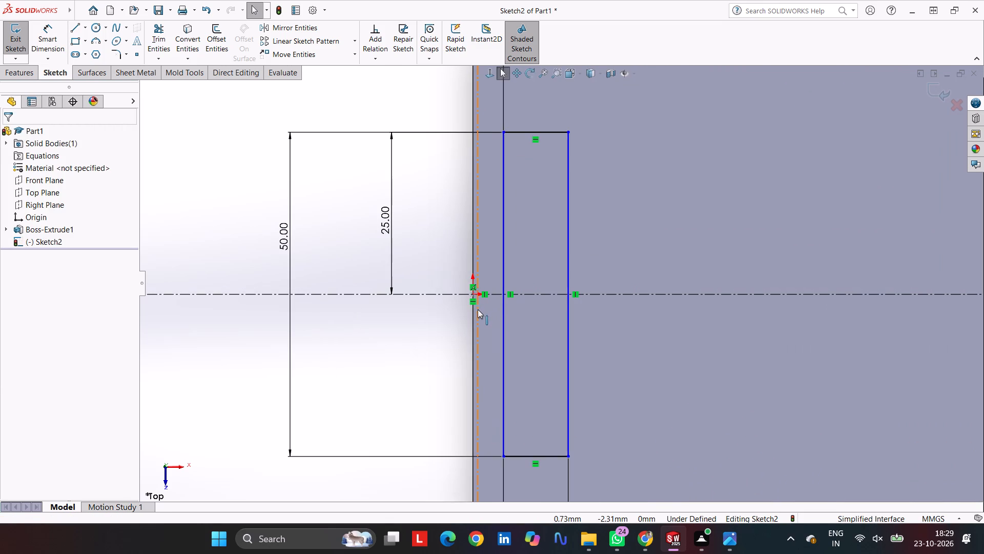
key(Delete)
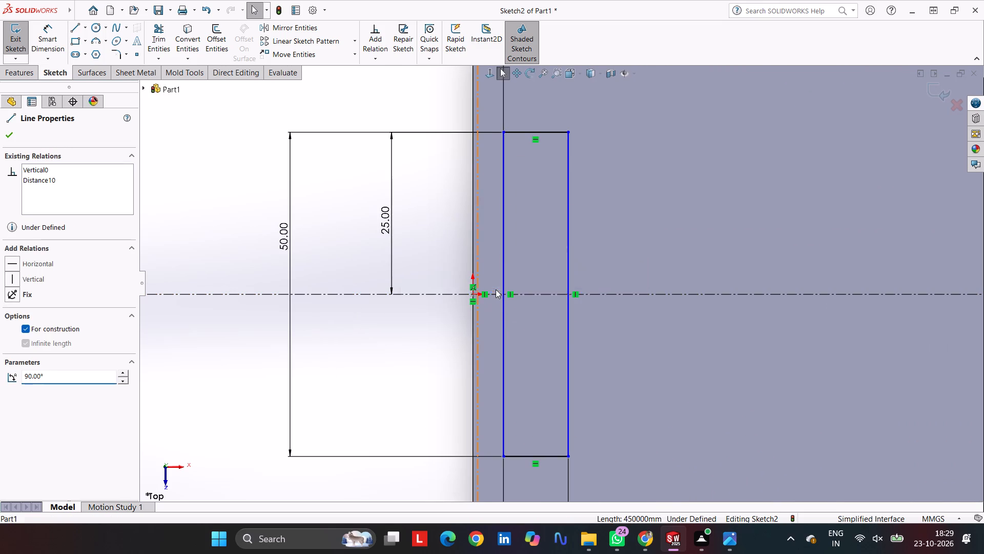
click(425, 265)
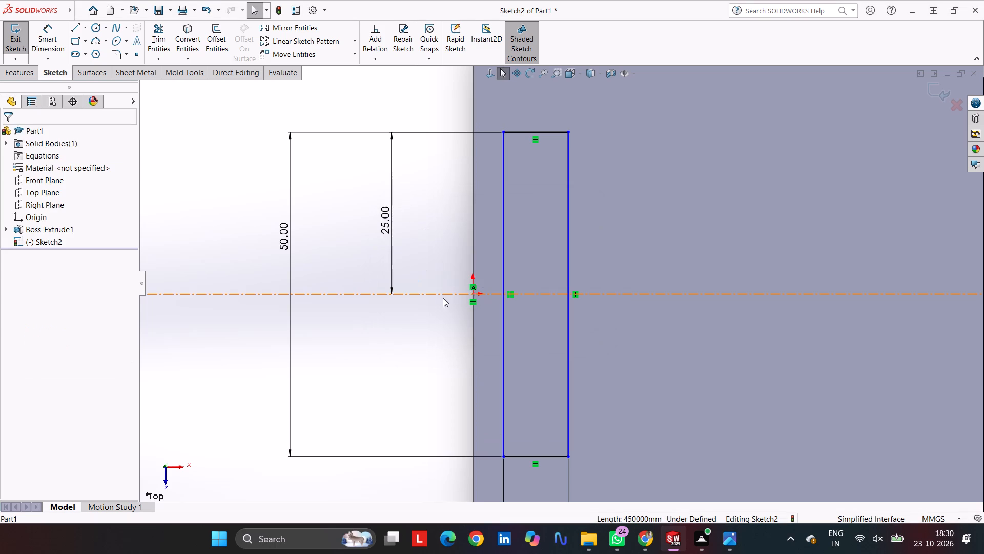
Draw an infinite-length vertical construction line coincident with the origin.
click(77, 27)
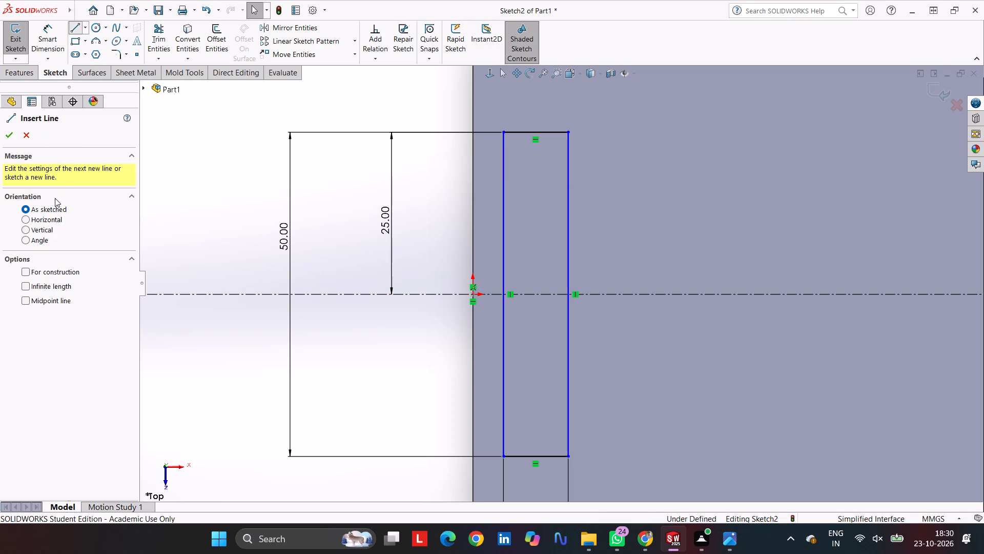
click(37, 220)
click(35, 232)
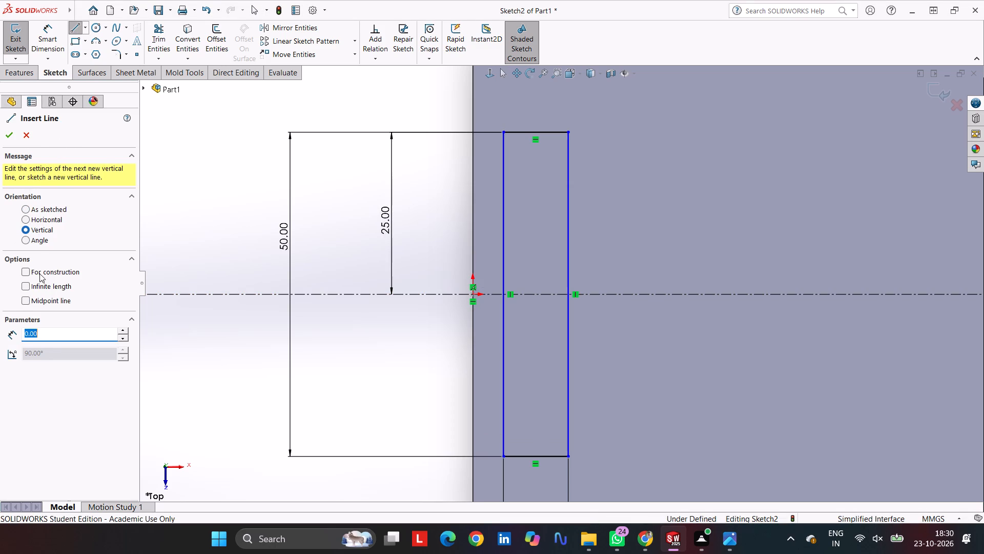
click(43, 286)
click(44, 265)
click(46, 270)
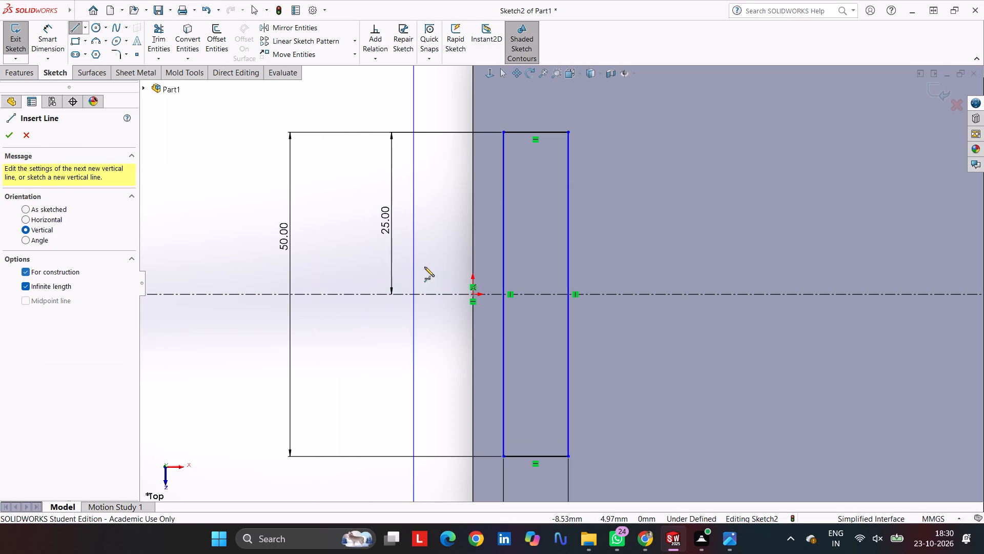
click(472, 295)
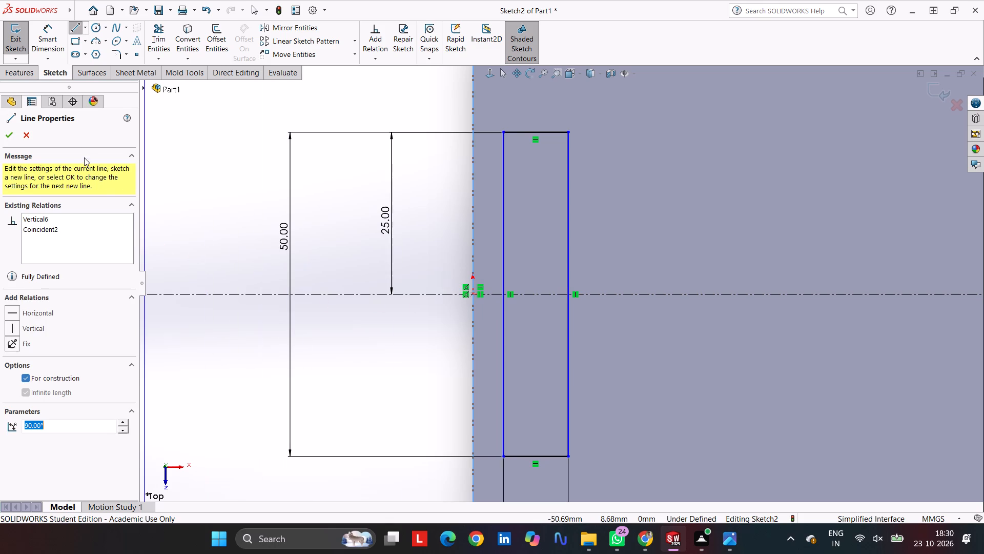
Dimension the distance between the vertical construction line through the origin and the rectangle's nearest vertical side as 4 mm.
click(5, 134)
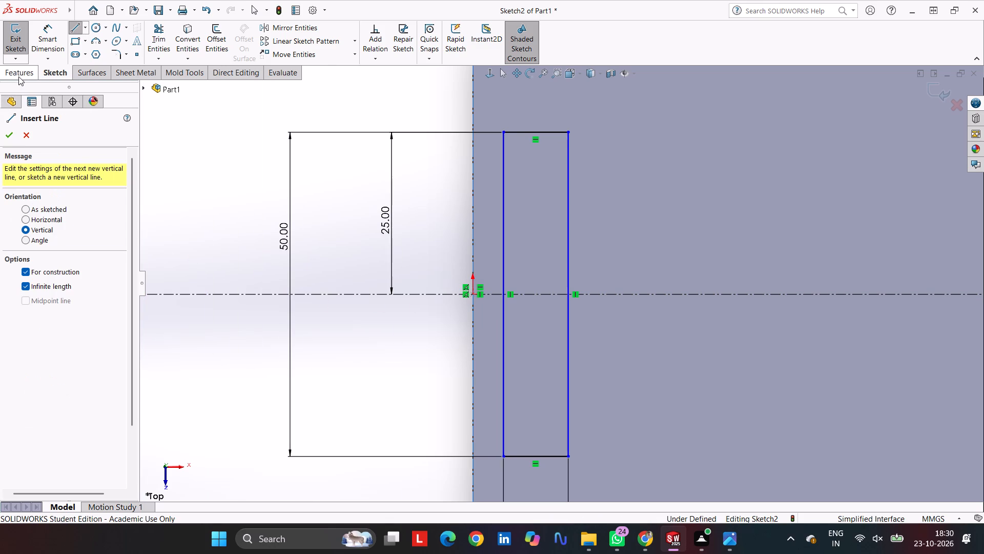
click(18, 76)
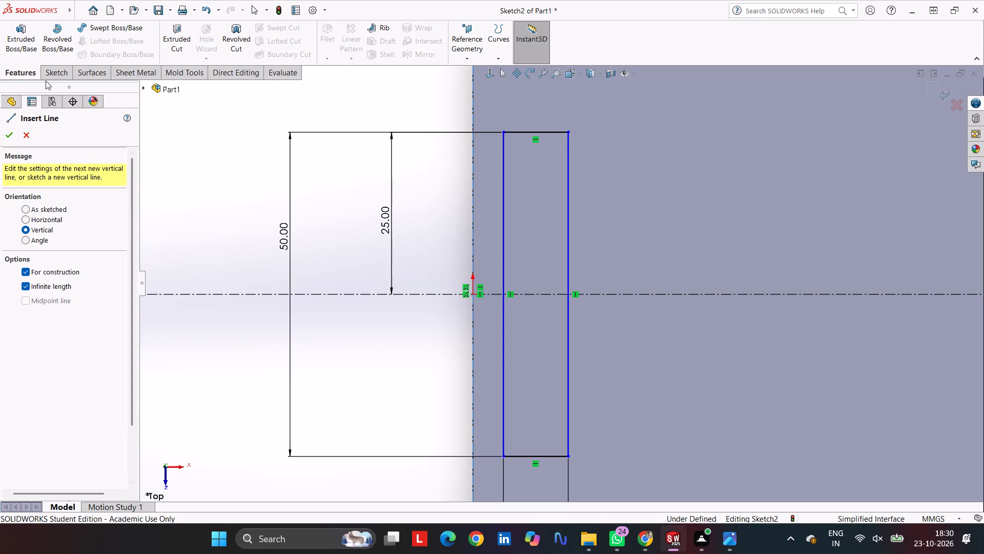
click(4, 136)
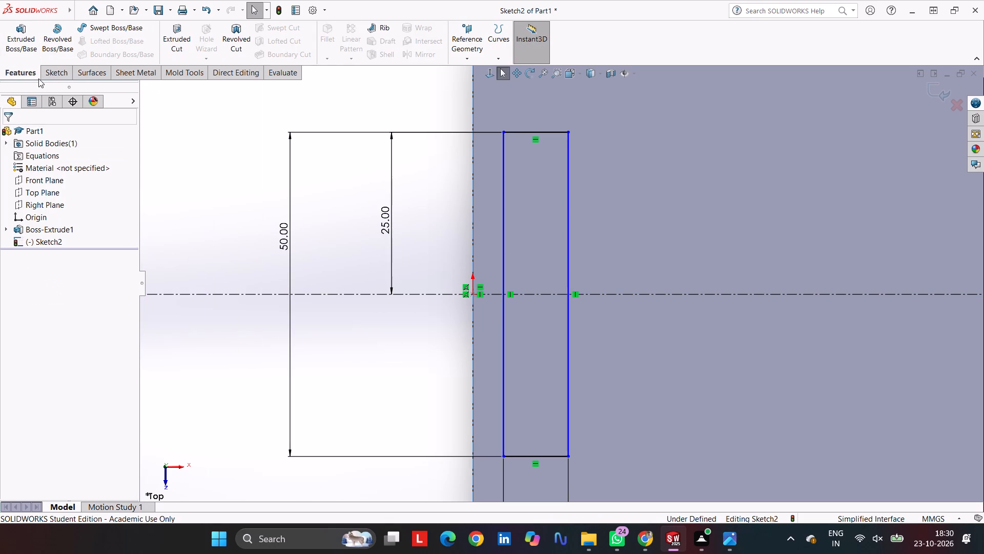
click(46, 72)
click(57, 32)
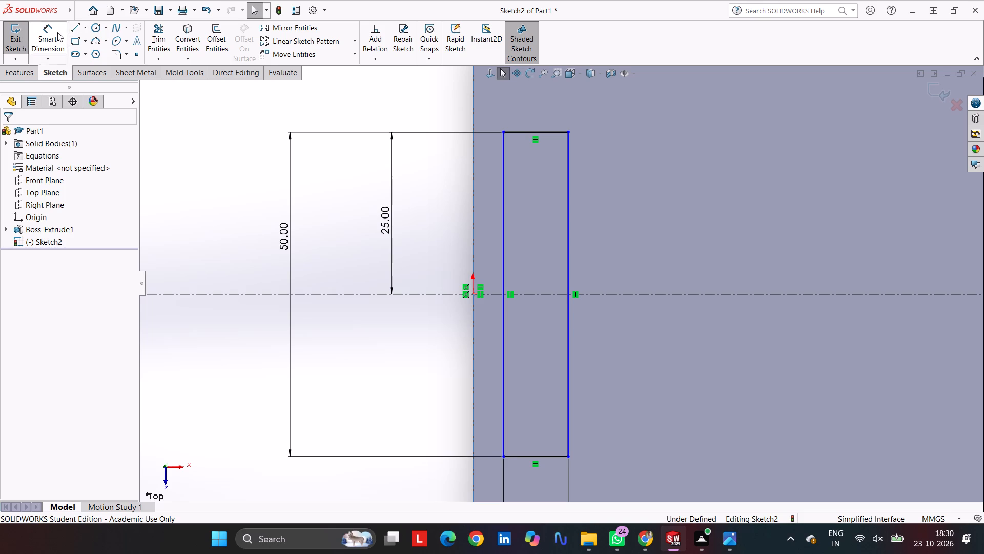
click(503, 197)
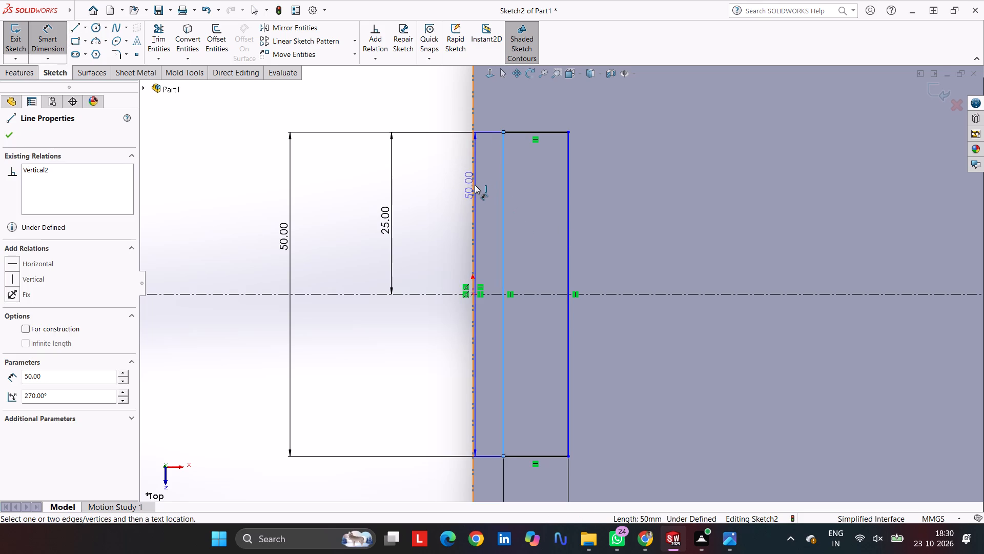
click(475, 185)
scroll(480, 184, up, 4)
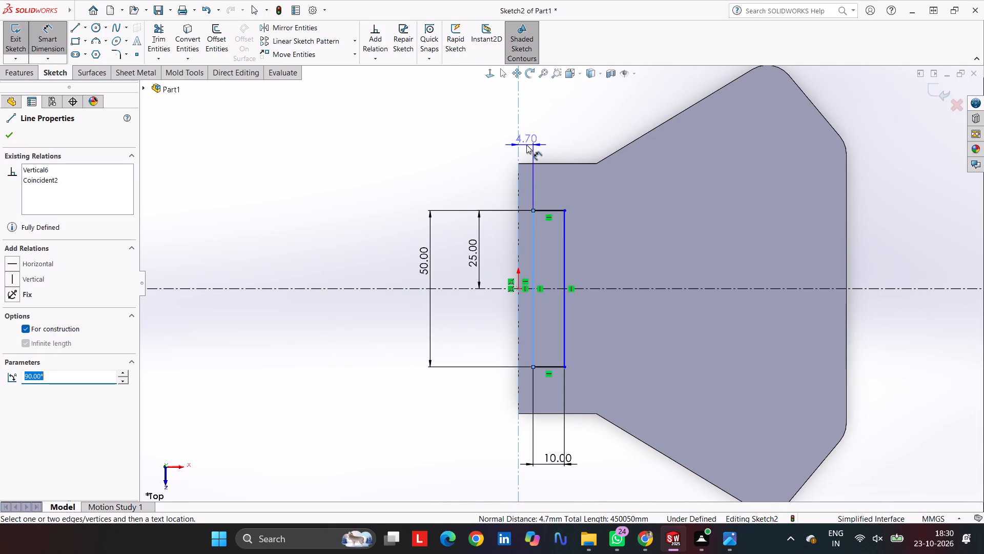
click(526, 145)
key(4)
key(Return)
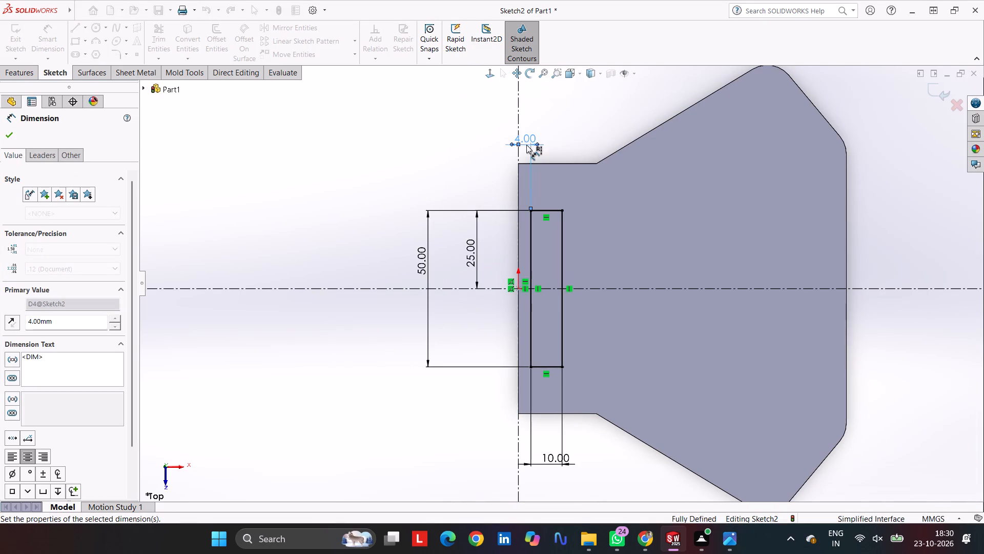
Sketch a closed six-sided profile inside the wide part of the body, with vertical sides about 63 and 79 mm joined by slanted lines.
scroll(532, 293, down, 1)
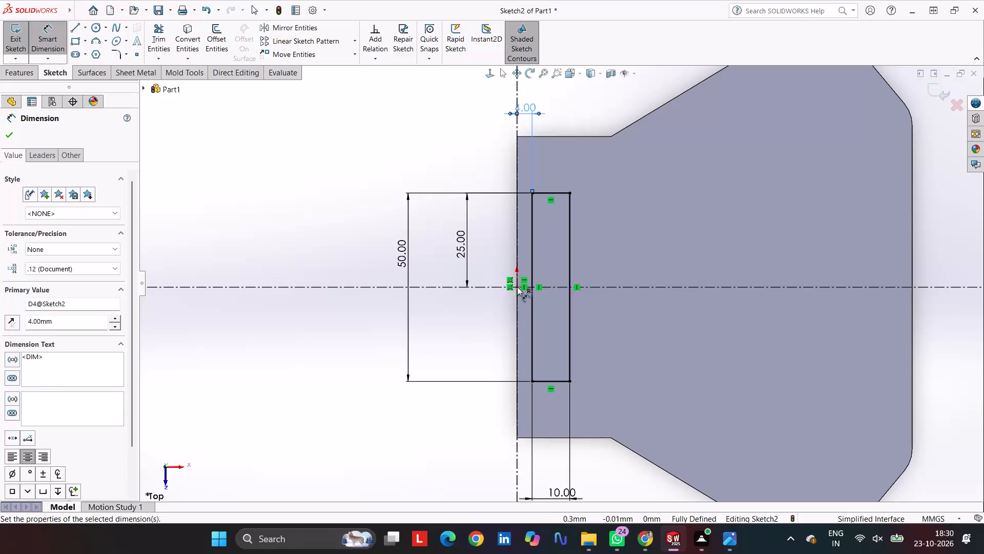
click(71, 34)
click(626, 162)
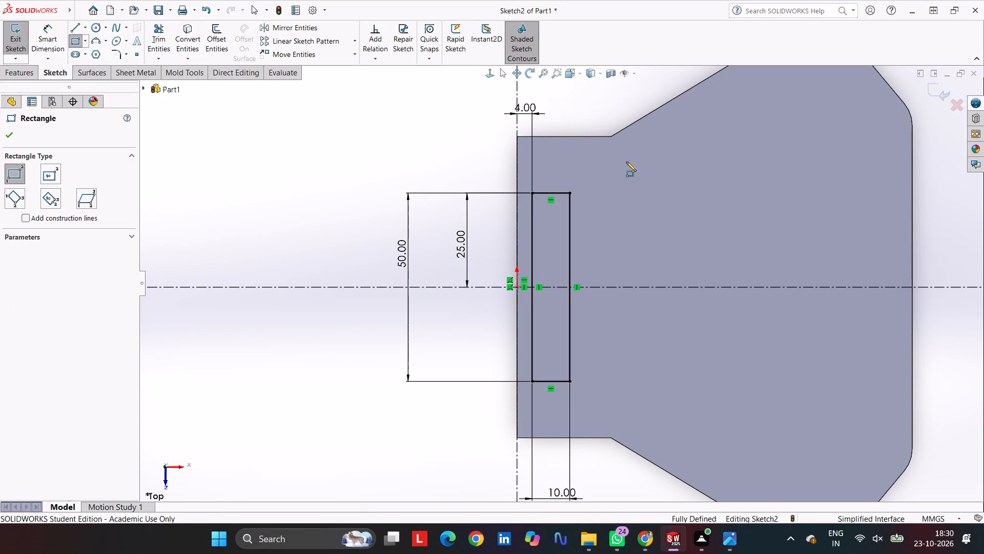
click(75, 26)
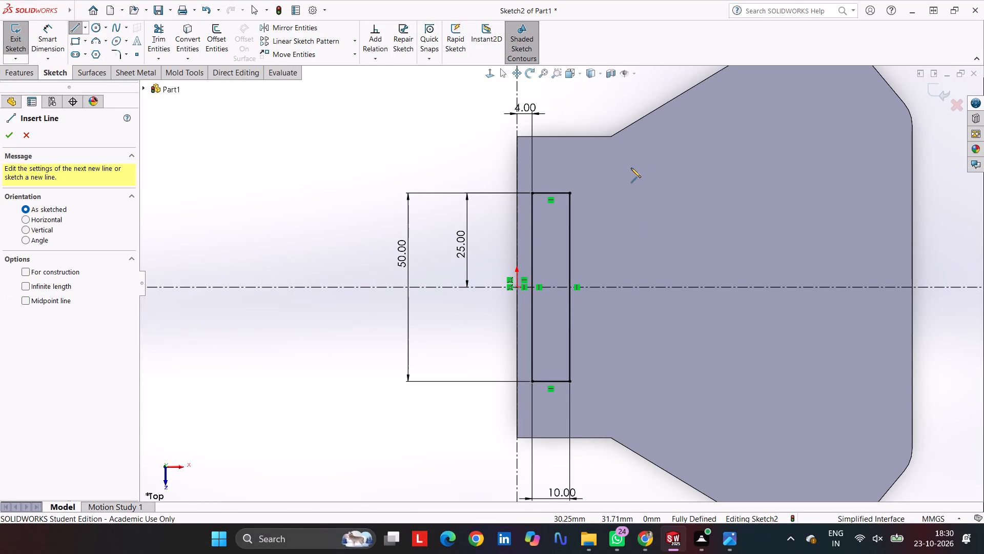
click(631, 168)
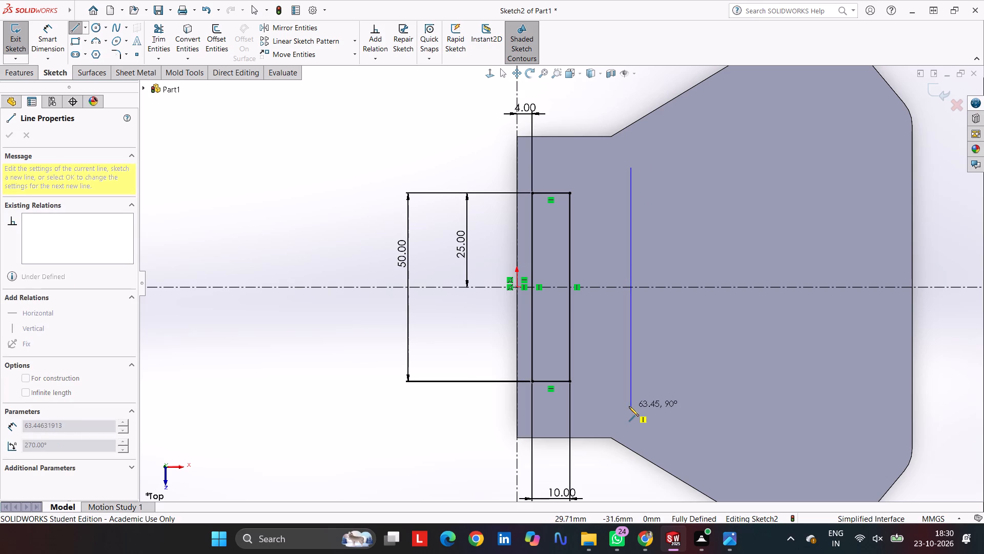
click(629, 406)
scroll(767, 459, up, 2)
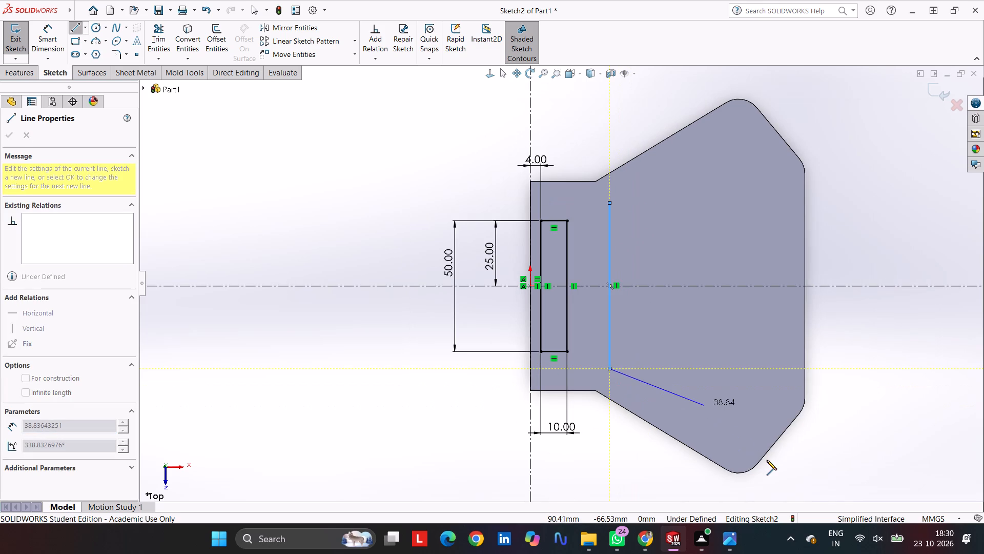
click(725, 435)
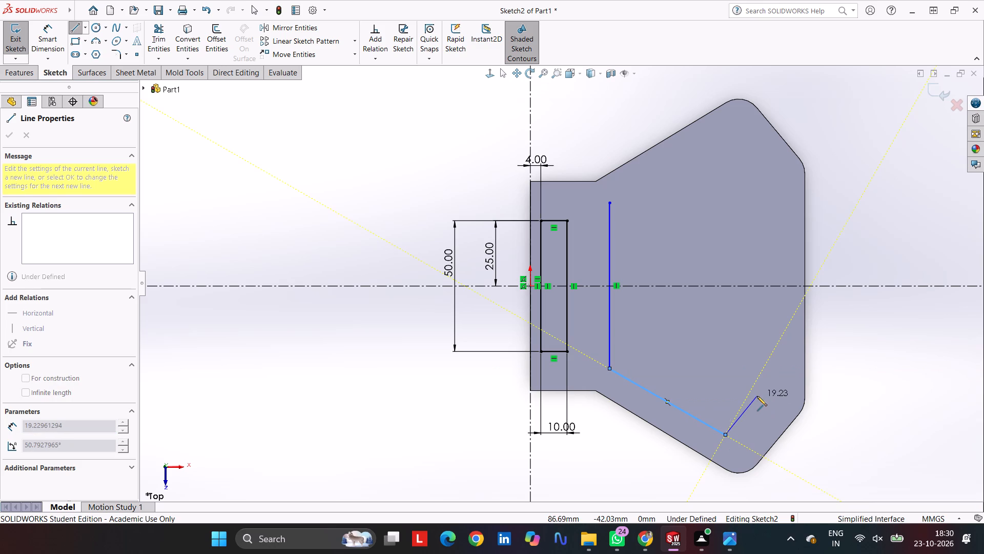
click(761, 395)
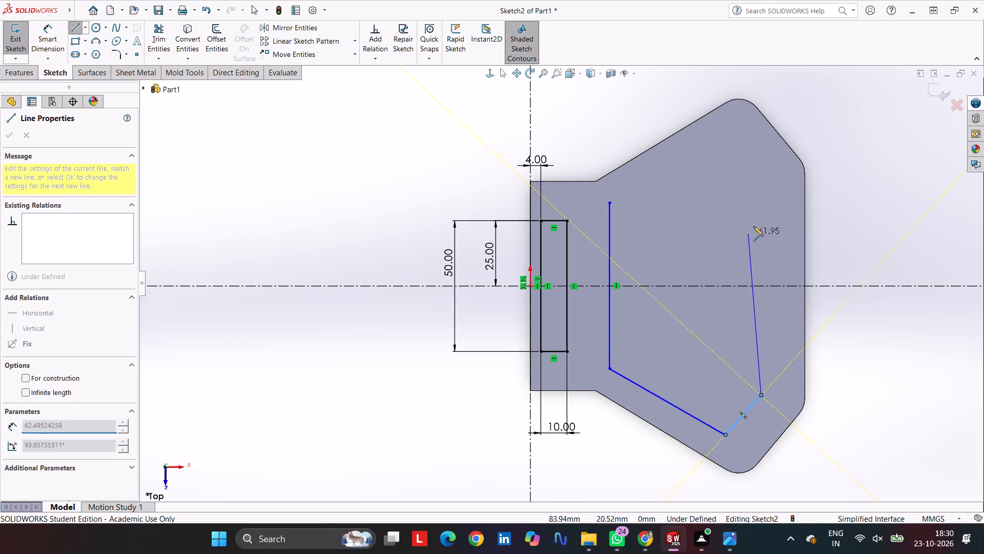
click(760, 187)
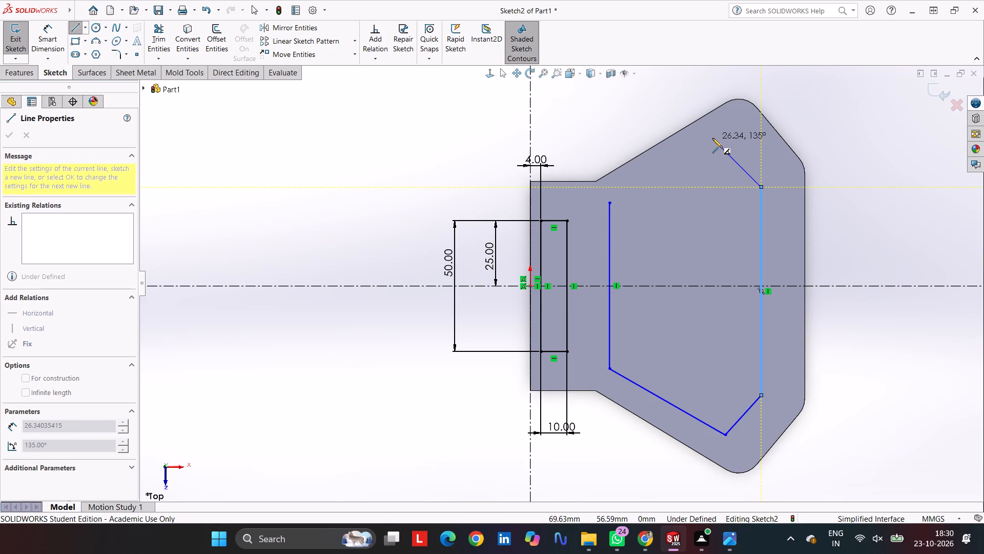
click(712, 138)
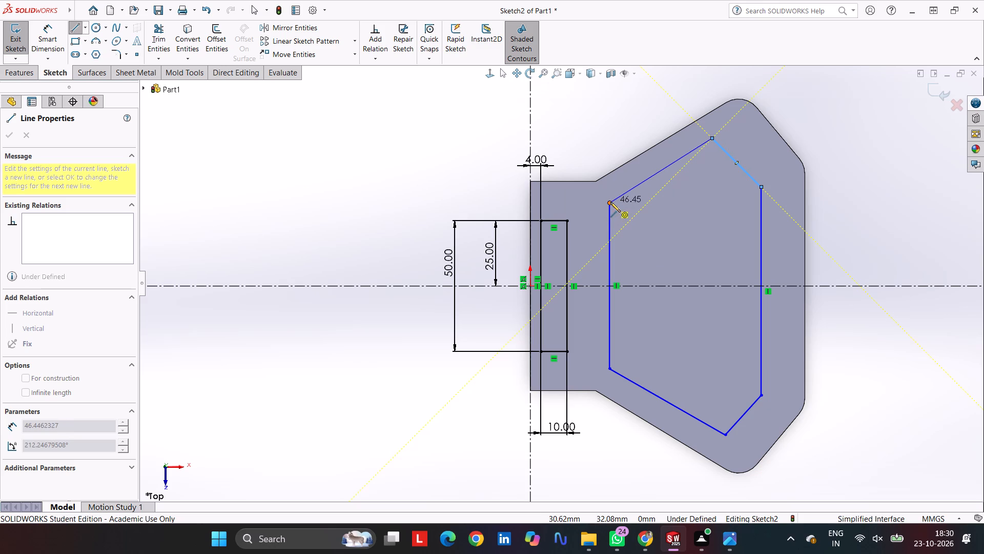
click(610, 202)
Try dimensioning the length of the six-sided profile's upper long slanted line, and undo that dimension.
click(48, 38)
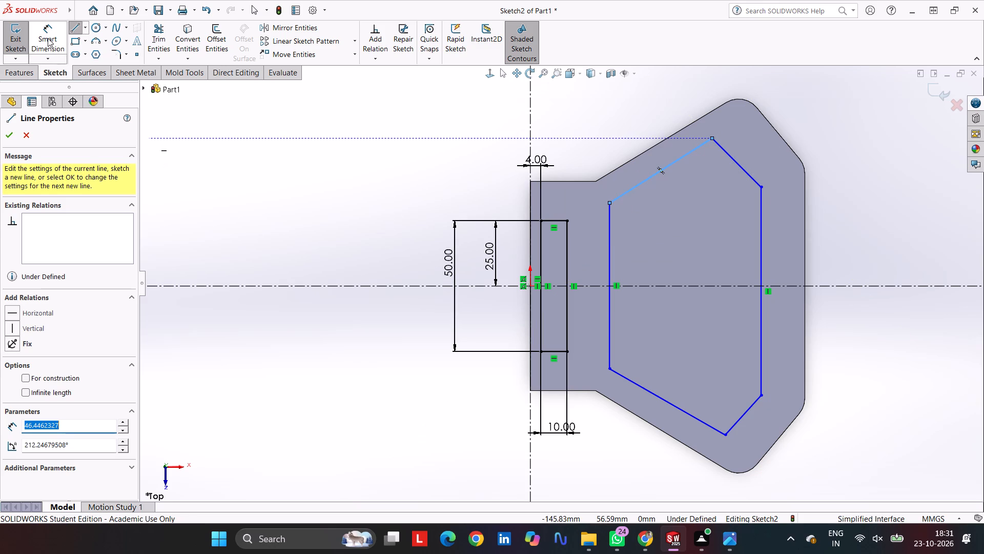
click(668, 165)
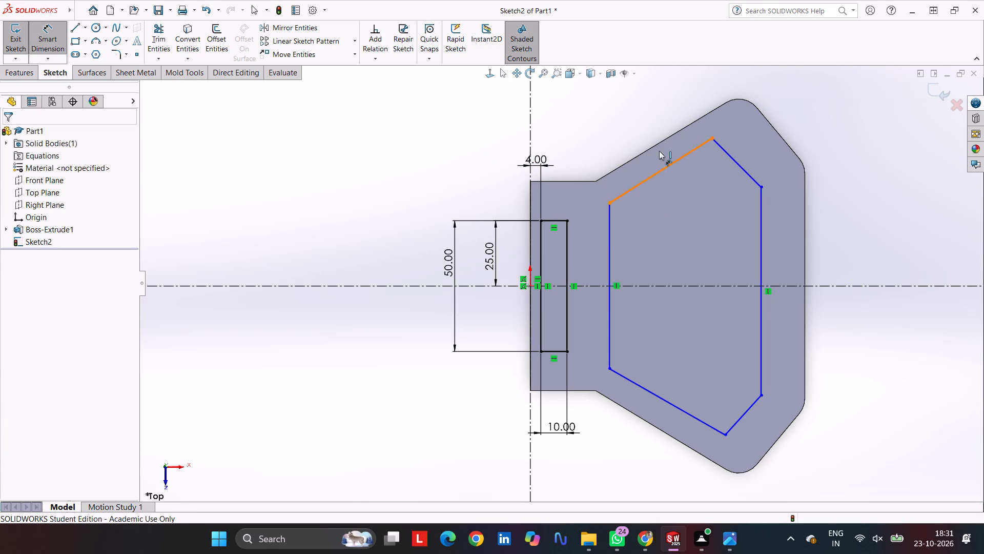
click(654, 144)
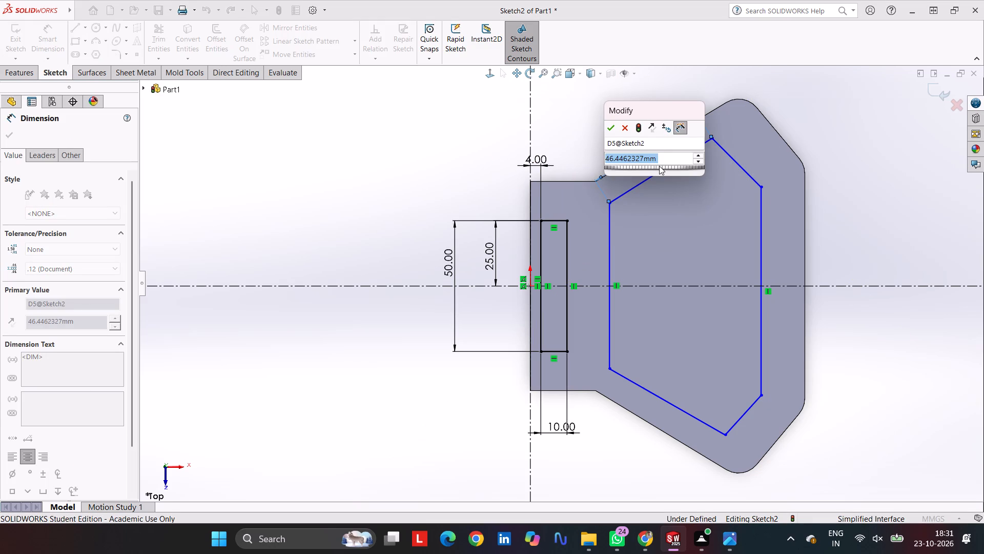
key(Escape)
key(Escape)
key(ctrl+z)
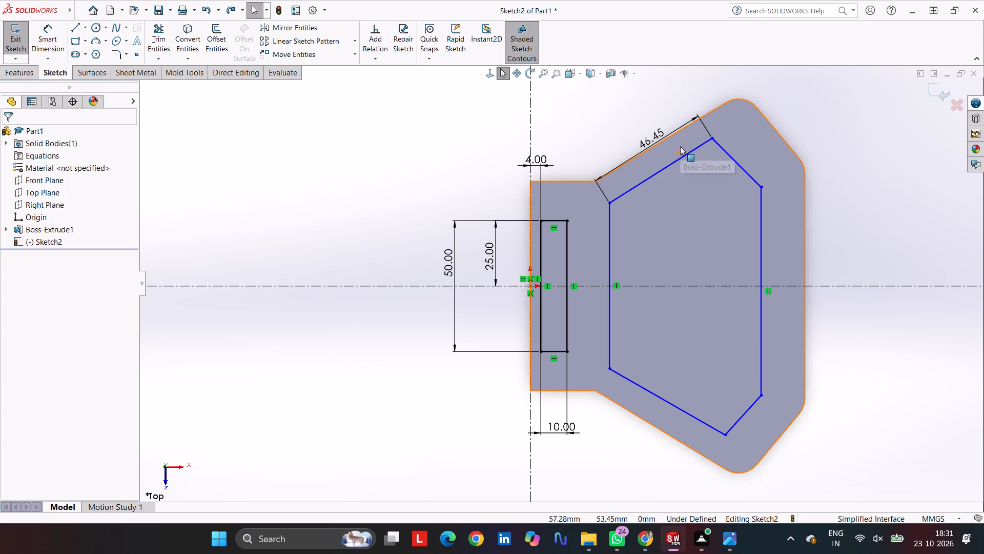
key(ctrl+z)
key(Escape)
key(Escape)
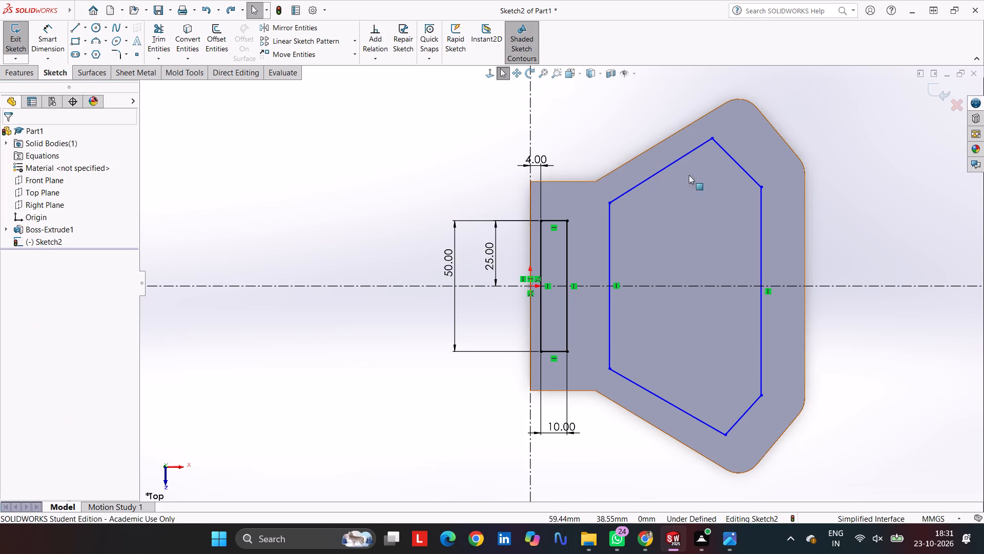
Make the profile's upper and lower long slanted lines each parallel to the adjacent slanted body edge.
click(647, 150)
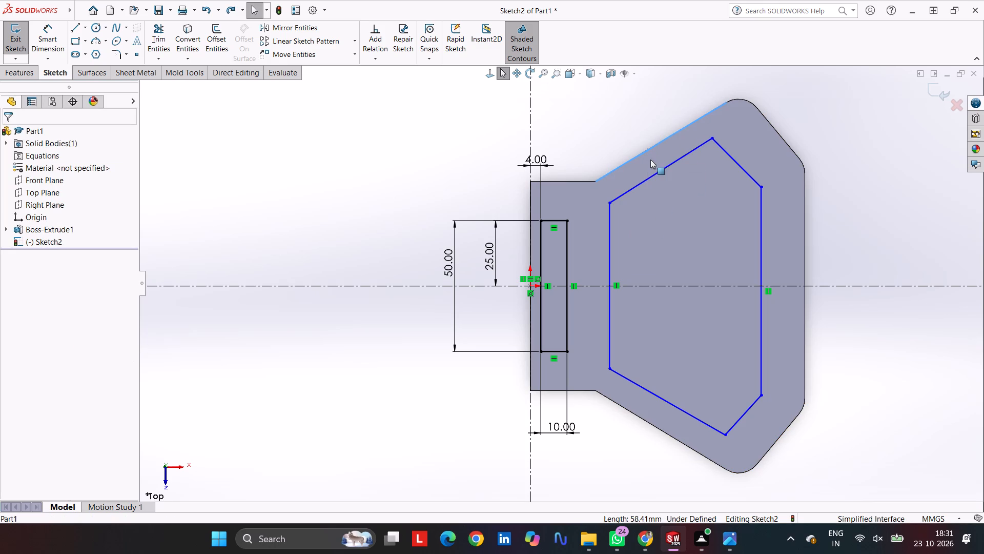
ctrl+click(658, 174)
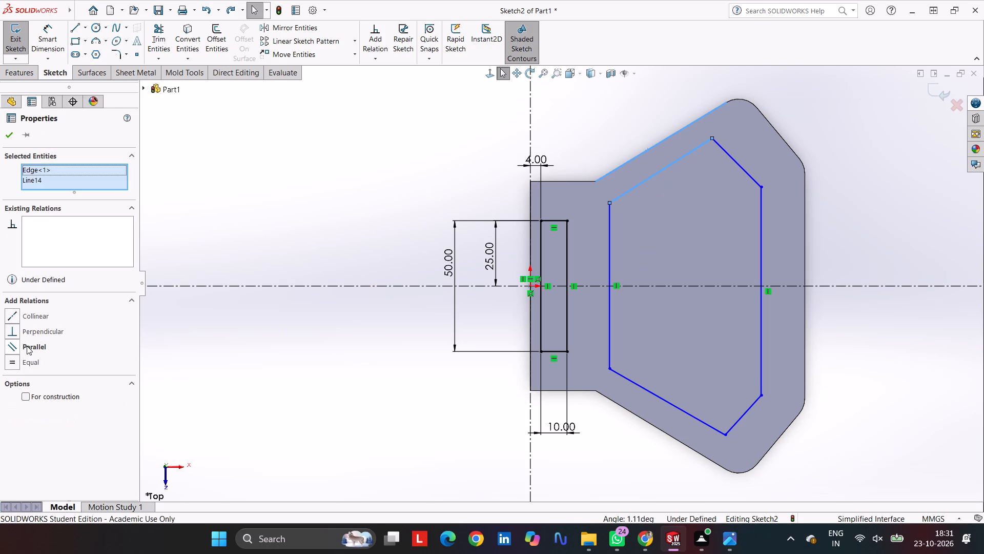
click(27, 346)
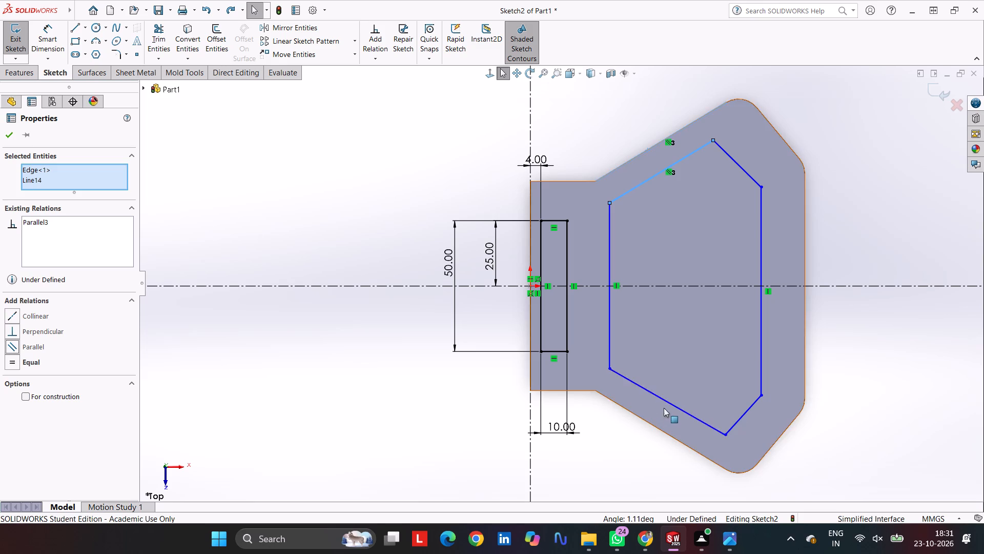
click(670, 400)
click(636, 447)
click(656, 427)
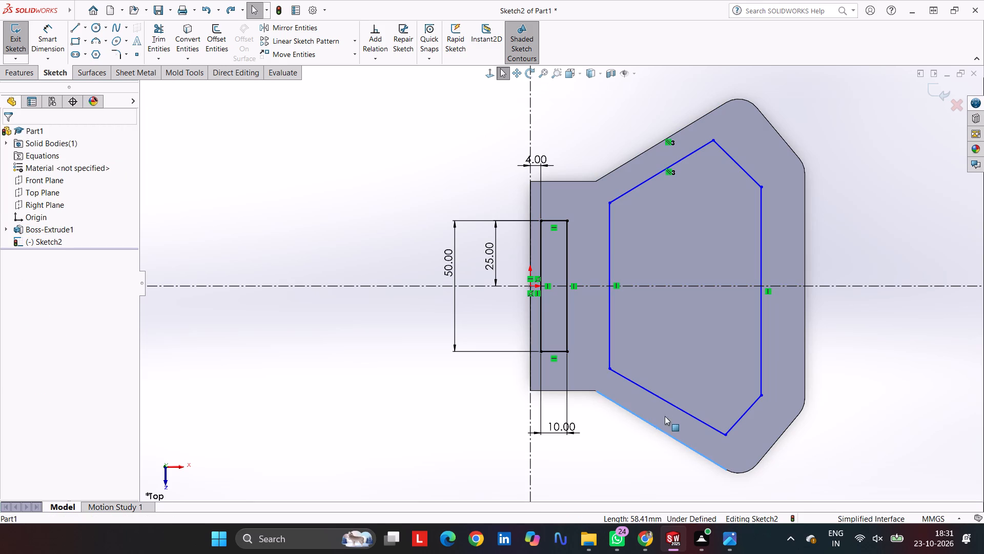
ctrl+click(669, 404)
click(16, 347)
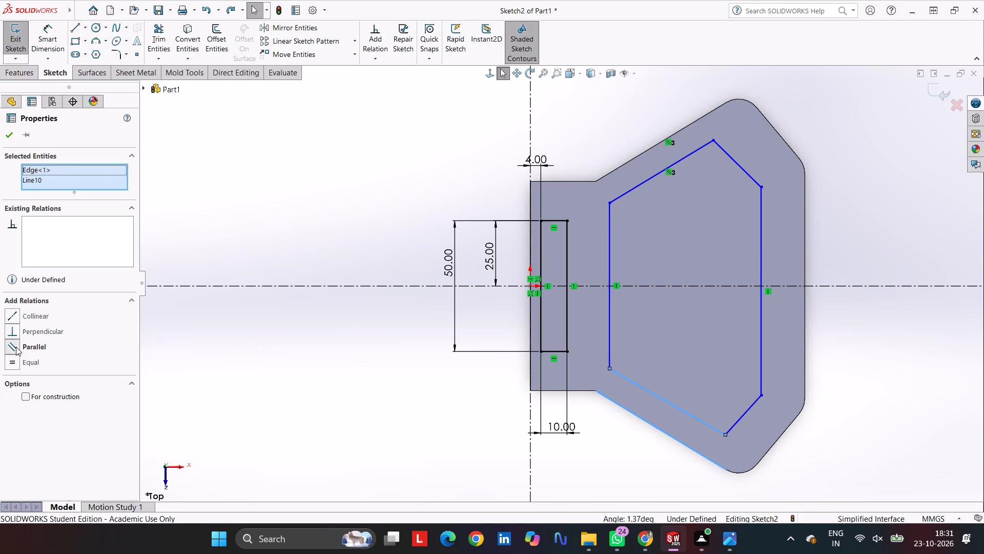
click(416, 351)
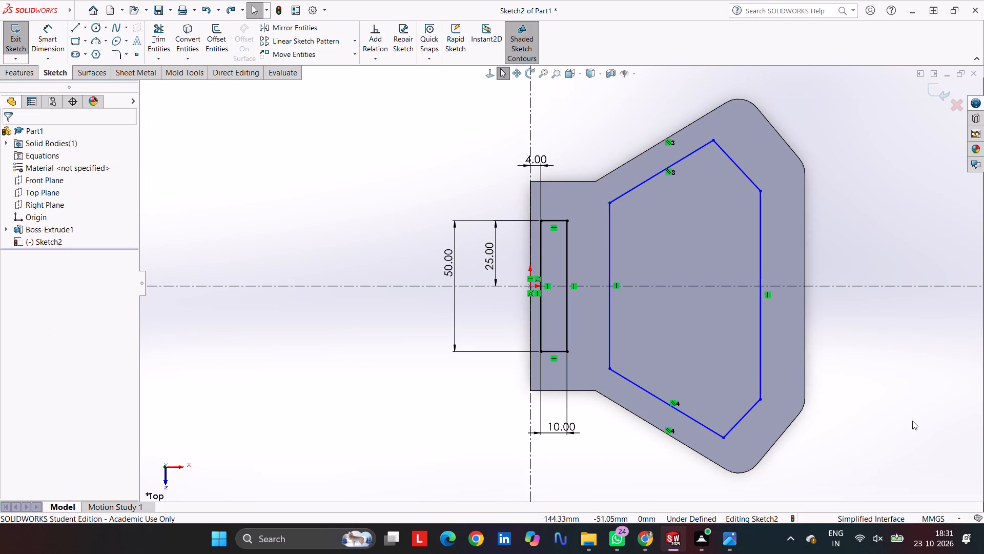
click(911, 421)
Make the profile's lower short slanted line parallel to the adjacent slanted body edge.
click(775, 442)
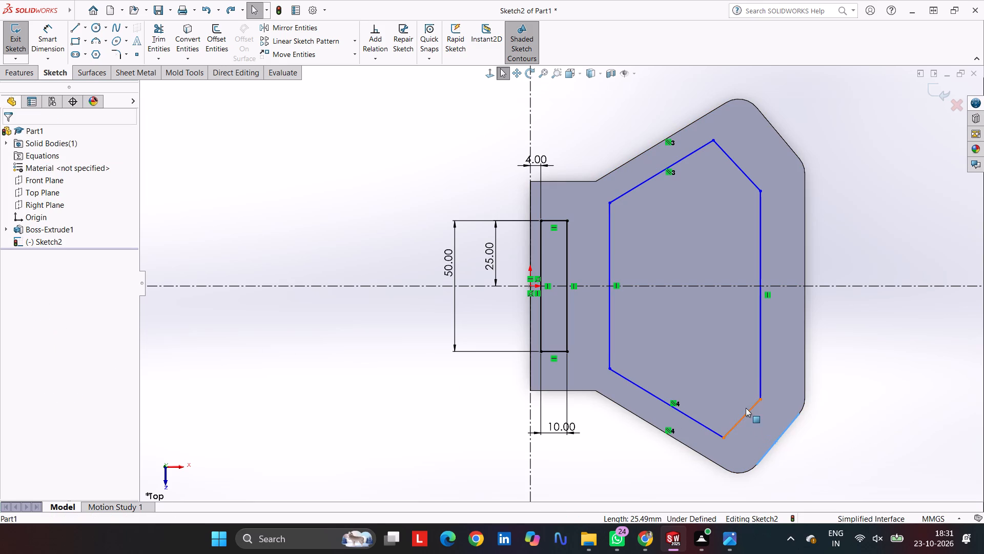
ctrl+click(748, 413)
click(41, 349)
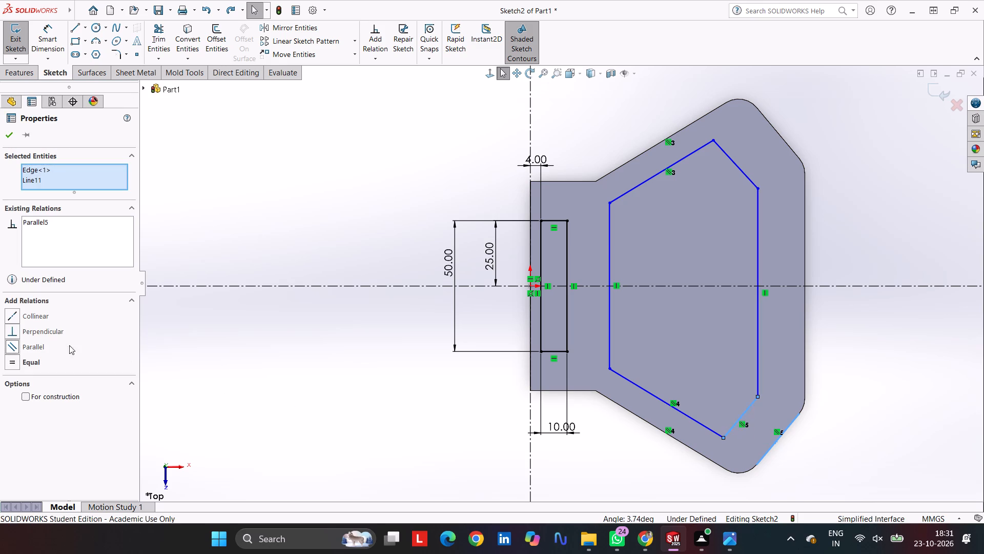
Make the profile's upper short slanted line parallel to the adjacent body edge, without keeping an equal-length relation between them.
click(738, 169)
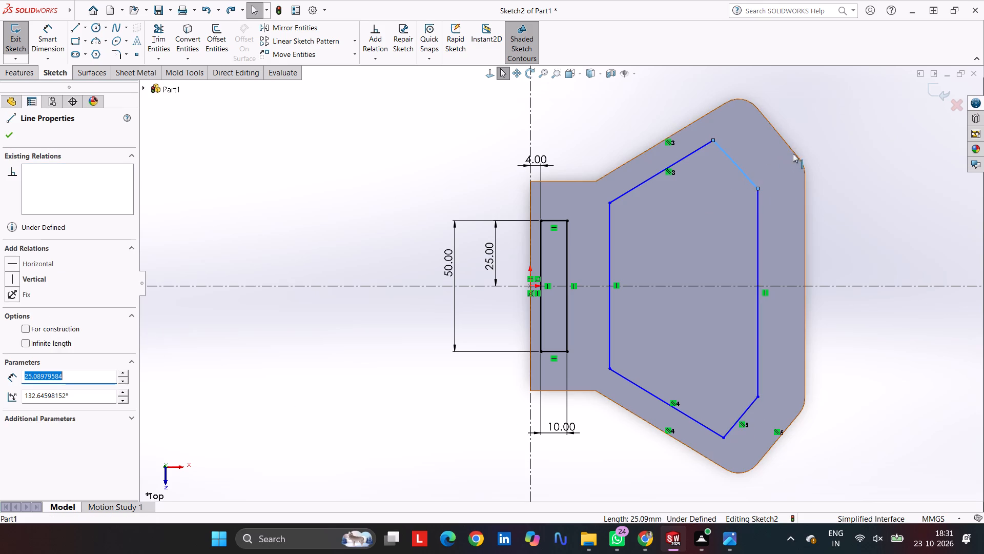
ctrl+click(791, 150)
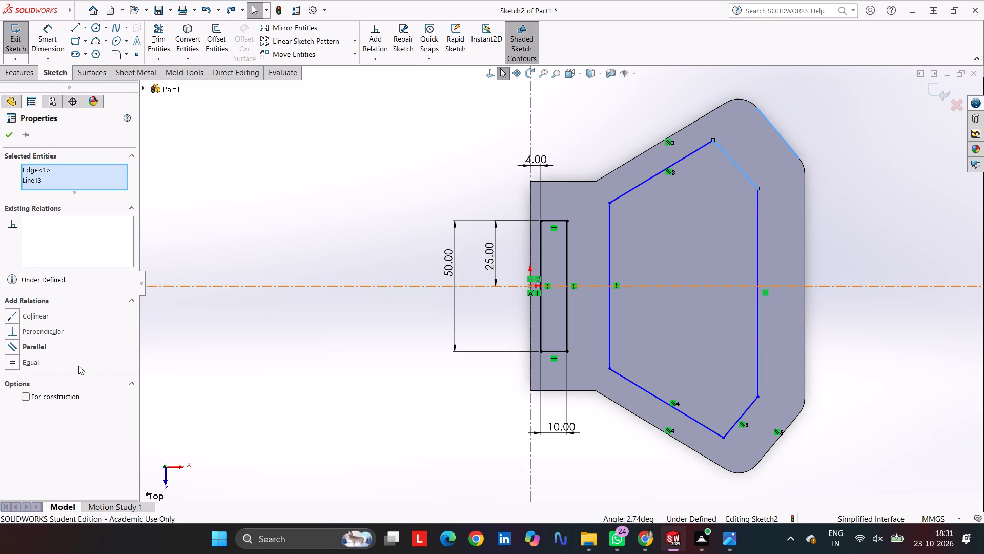
click(23, 363)
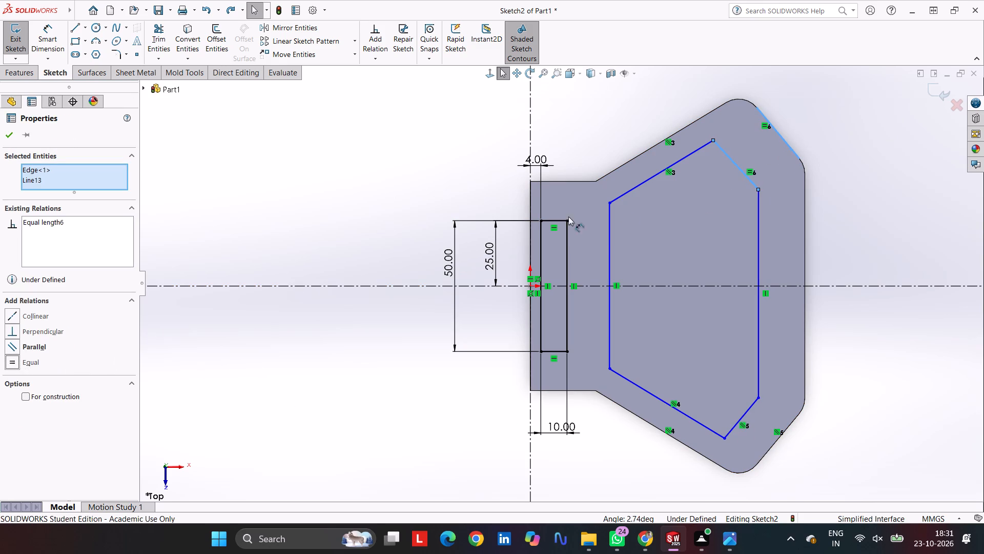
click(34, 346)
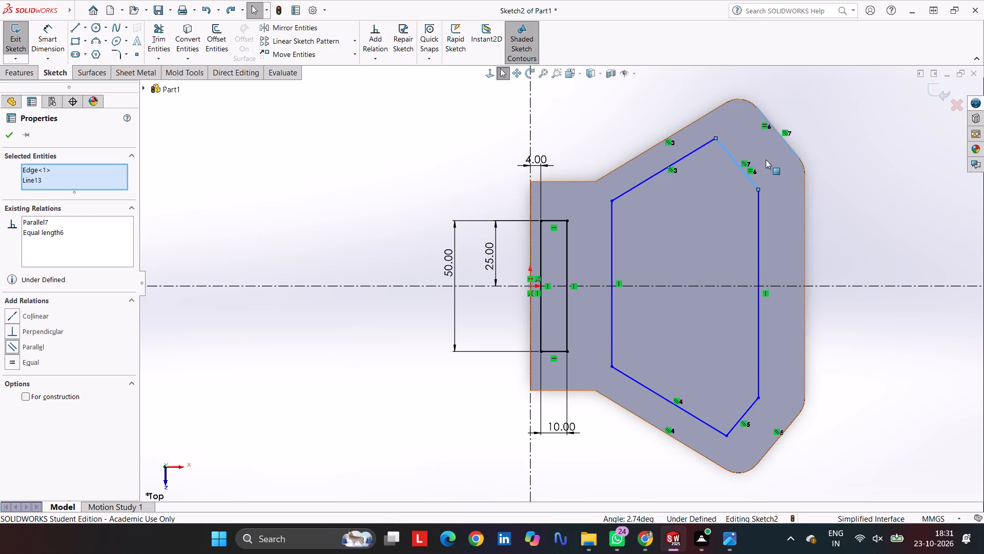
click(752, 171)
key(Delete)
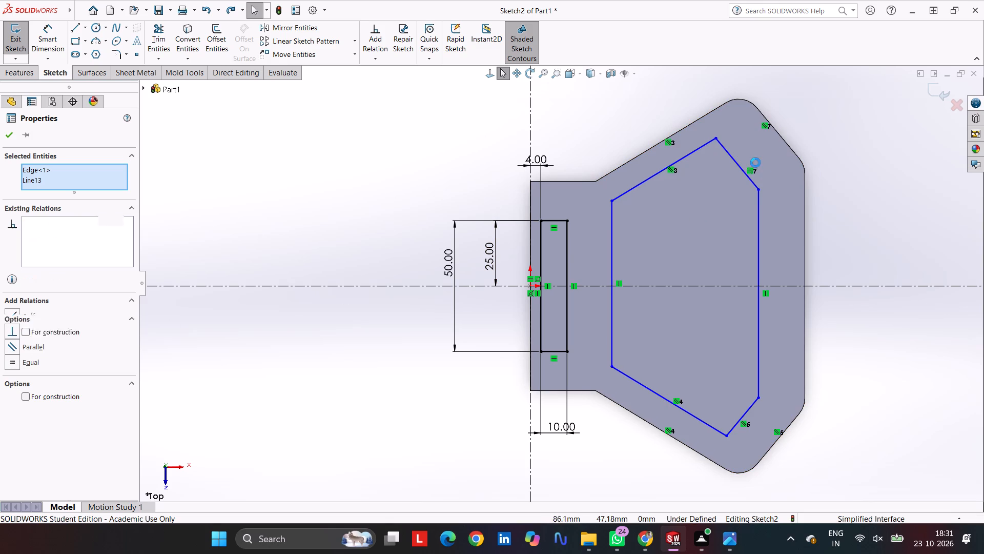
click(11, 132)
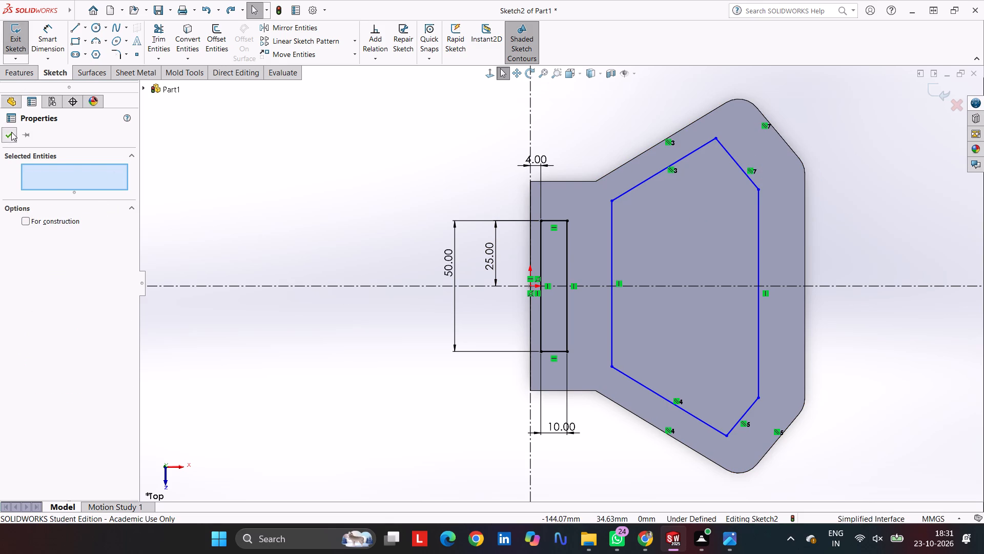
Make the six-sided profile's outer vertical line parallel to the body's outer vertical edge.
click(760, 248)
ctrl+click(804, 260)
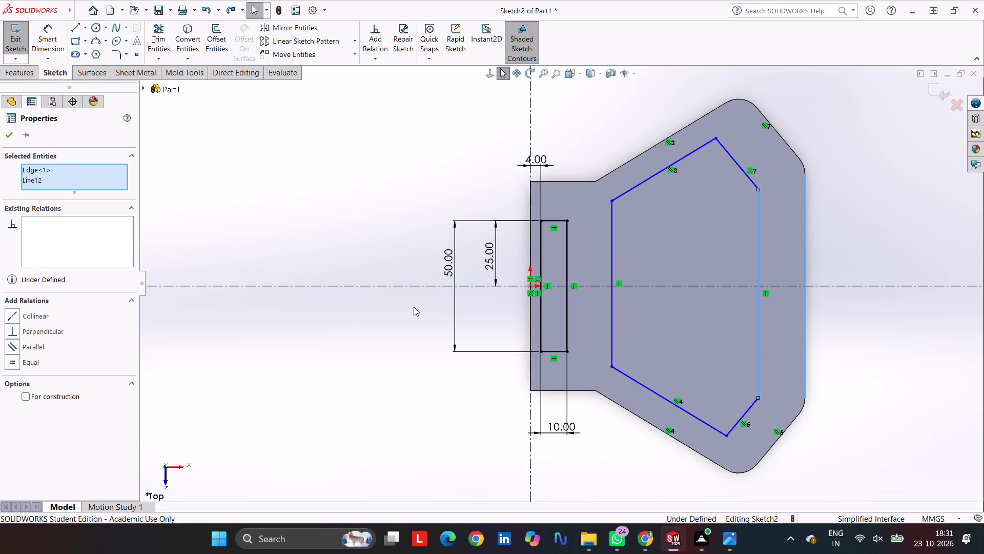
click(37, 350)
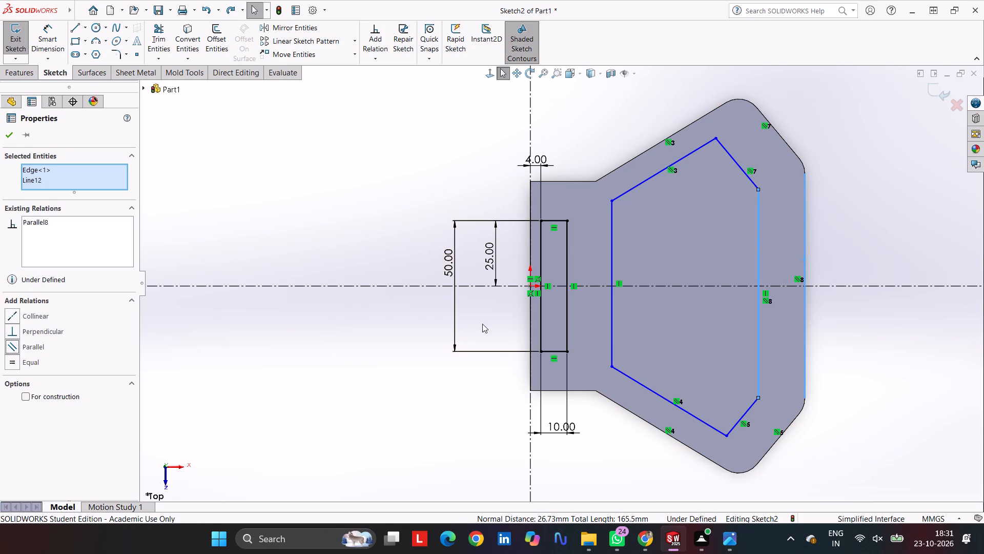
click(344, 346)
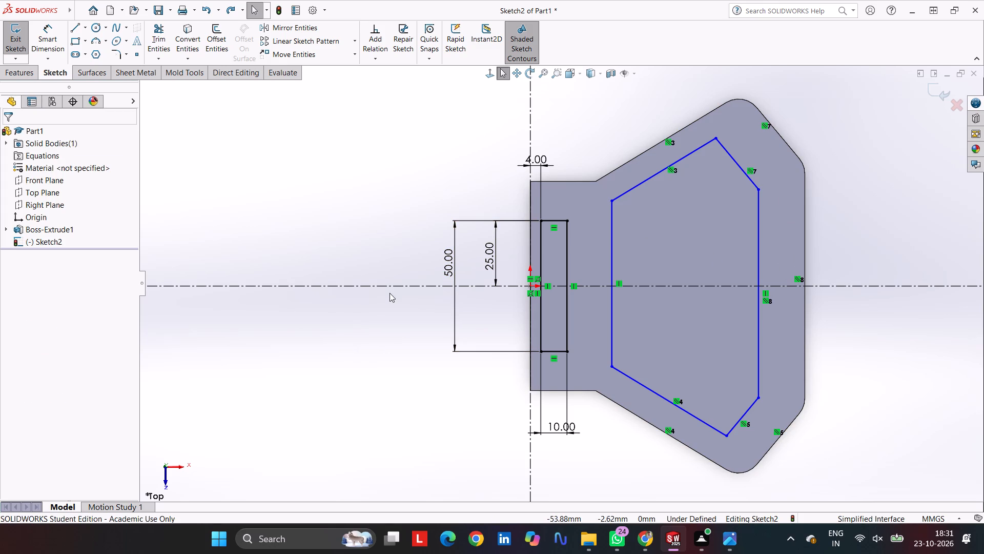
Dimension the profile's upper and lower long slanted lines each 10 mm from the adjacent slanted body edge.
click(55, 39)
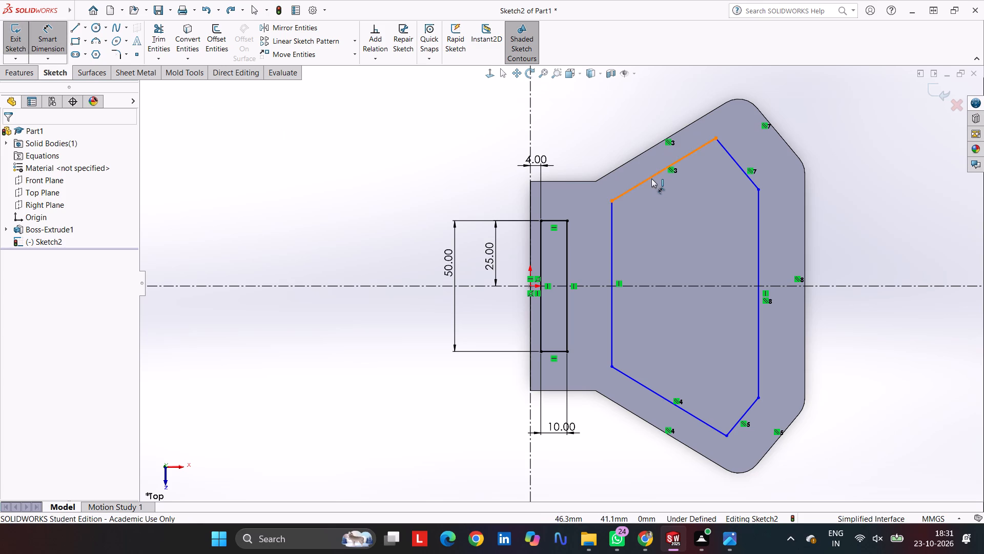
click(651, 179)
click(644, 154)
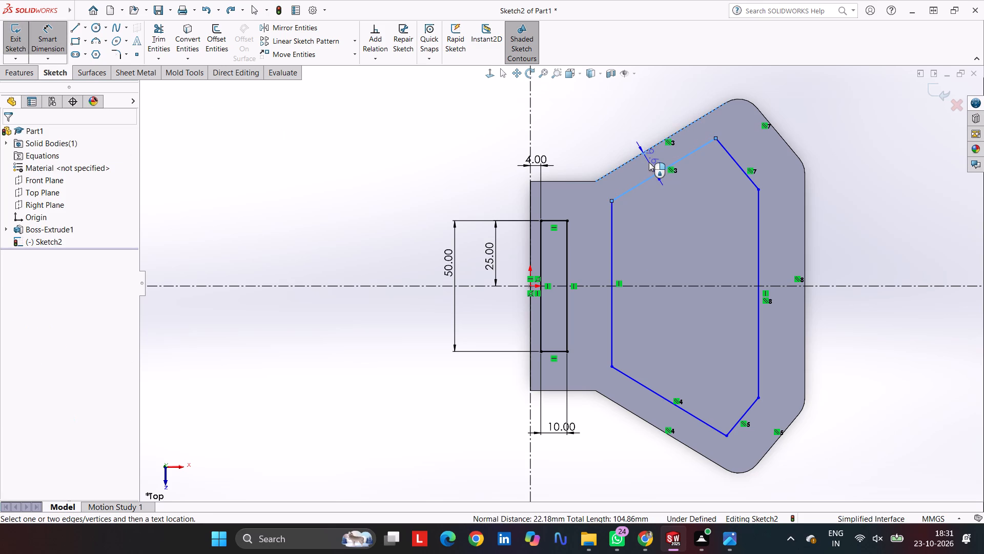
click(649, 164)
text(10)
key(Return)
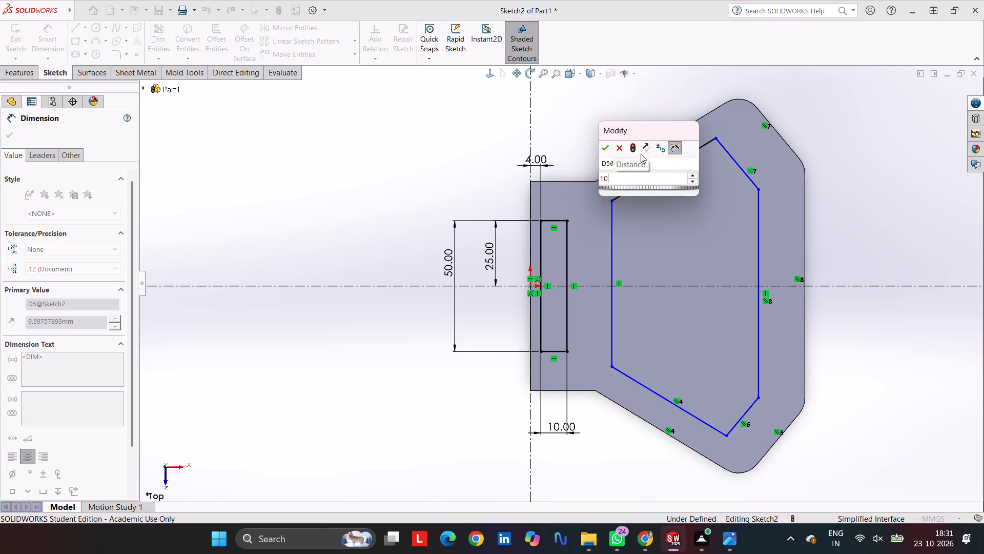
click(654, 393)
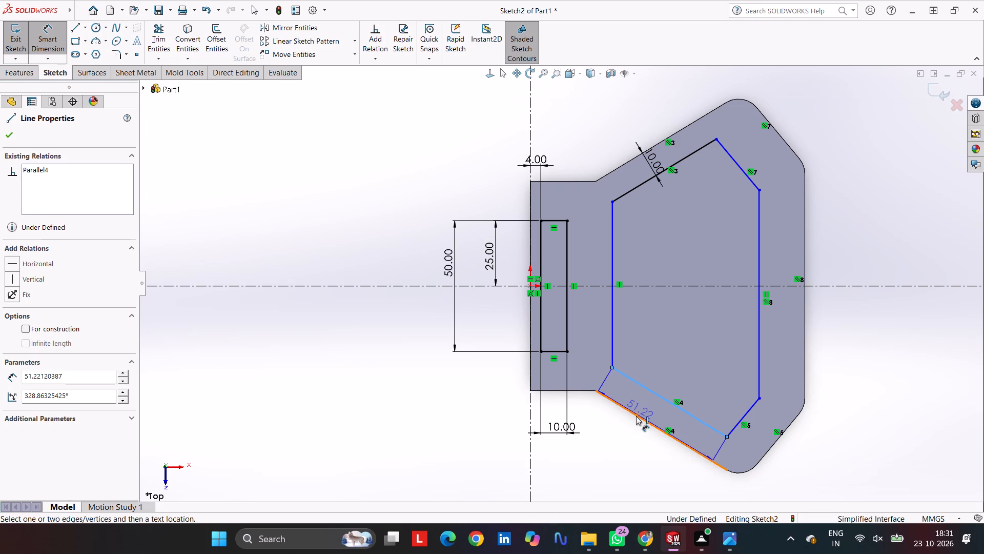
click(636, 416)
click(644, 409)
key(1)
key(0)
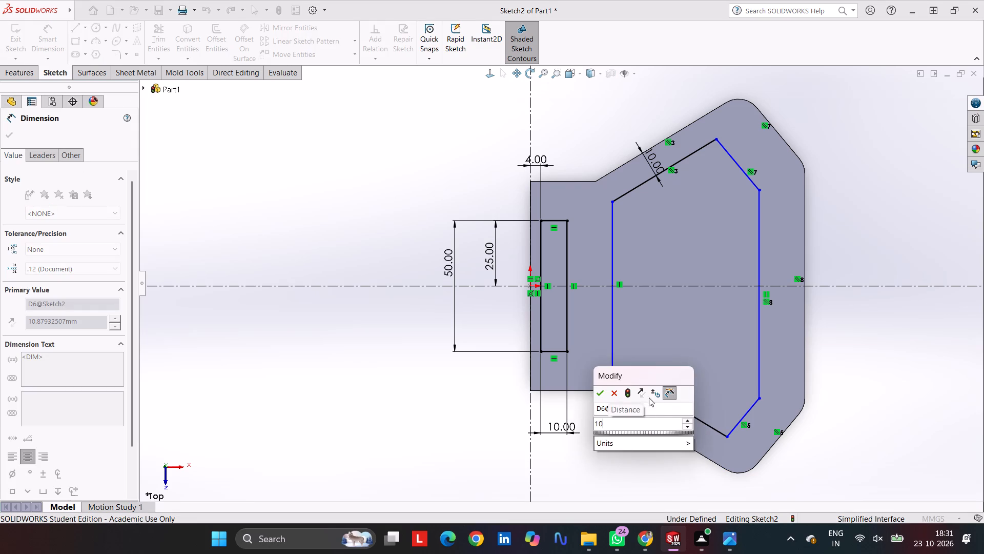
key(Return)
Dimension the profile's outer vertical line 20 mm from the body's outer vertical edge.
click(756, 341)
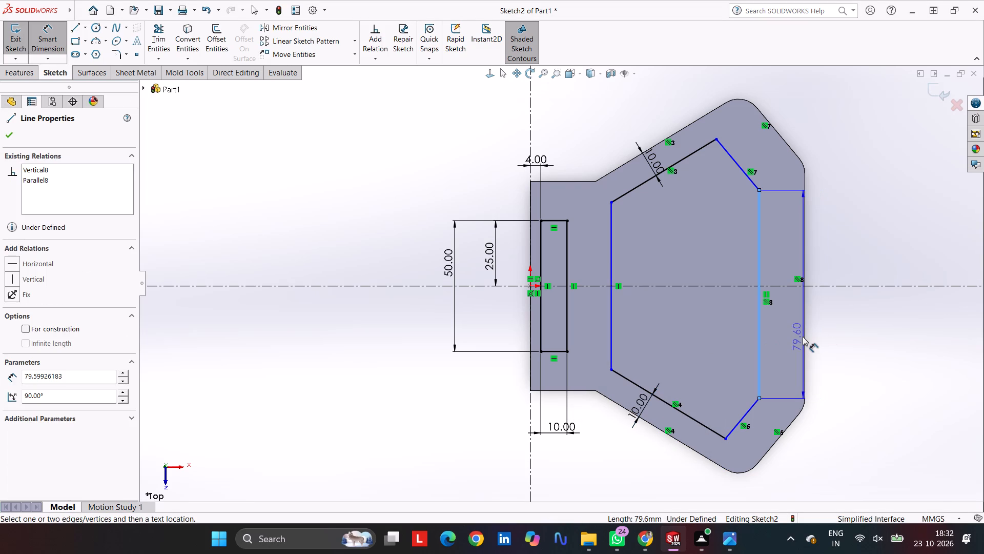
click(804, 338)
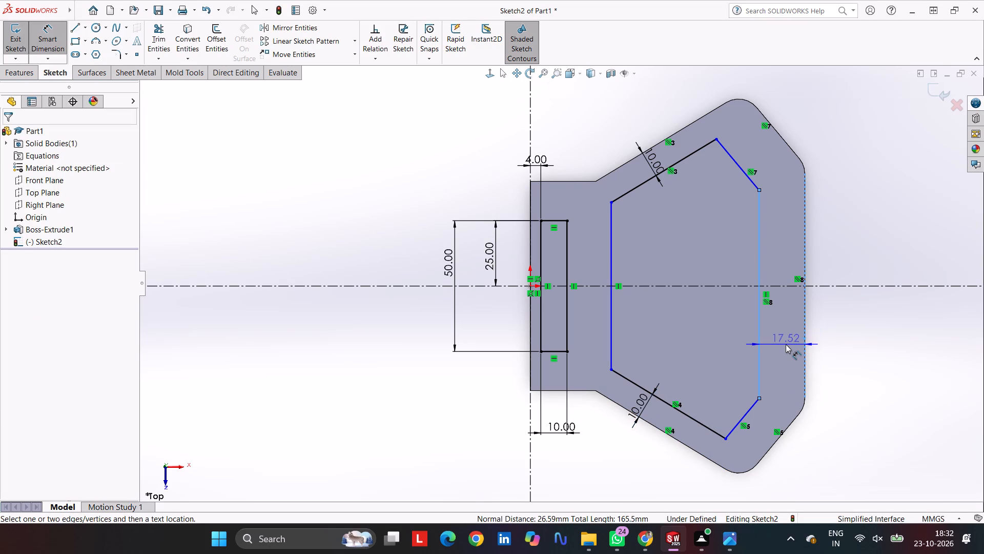
click(786, 344)
text(20)
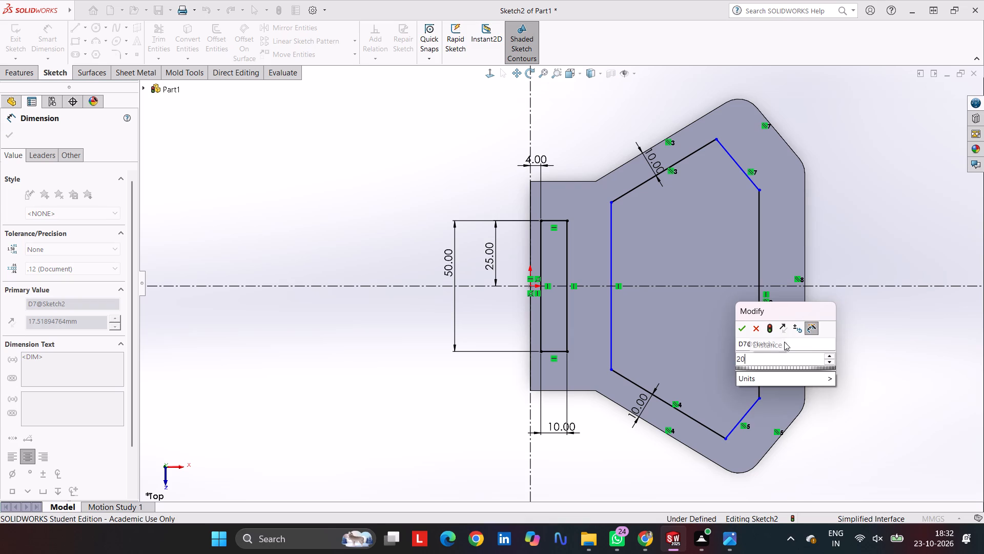
key(Return)
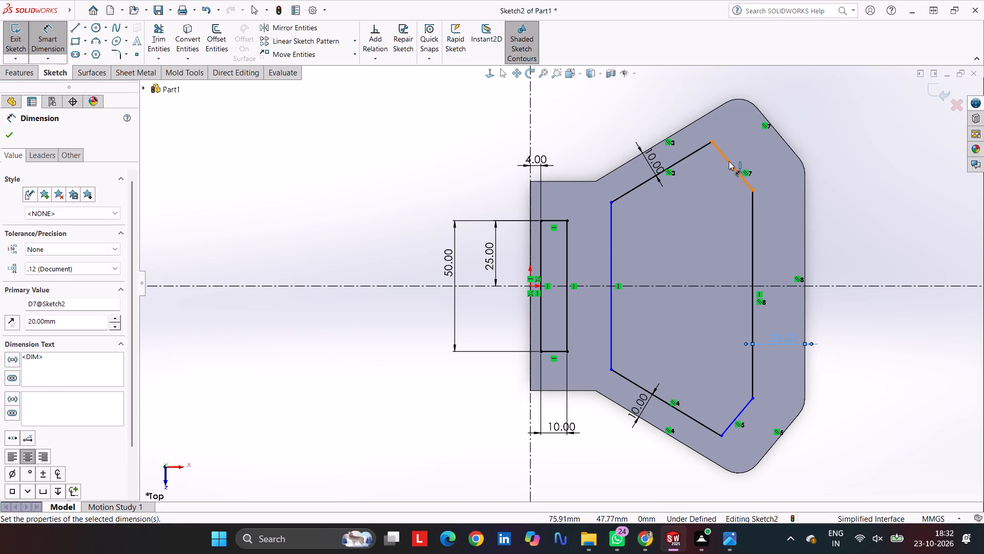
Dimension the profile's upper and lower short slanted lines each 18 mm from the adjacent slanted body edge.
click(729, 161)
click(780, 134)
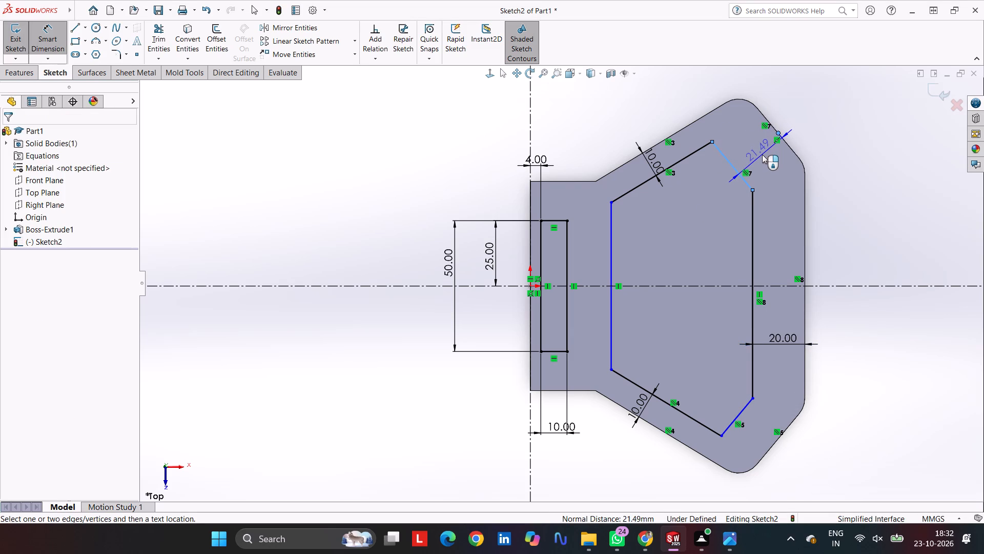
click(762, 154)
key(1)
key(8)
key(Return)
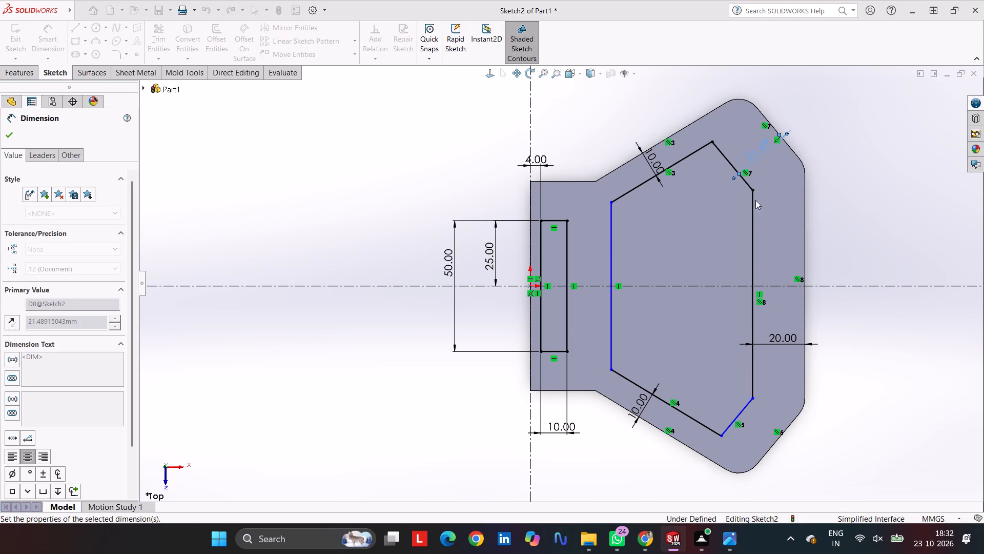
click(742, 412)
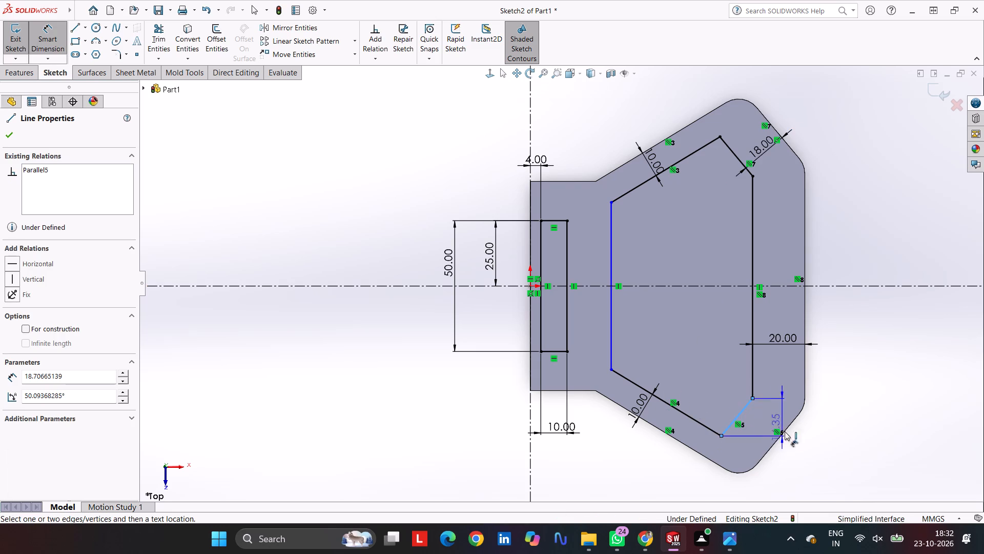
click(771, 445)
click(774, 414)
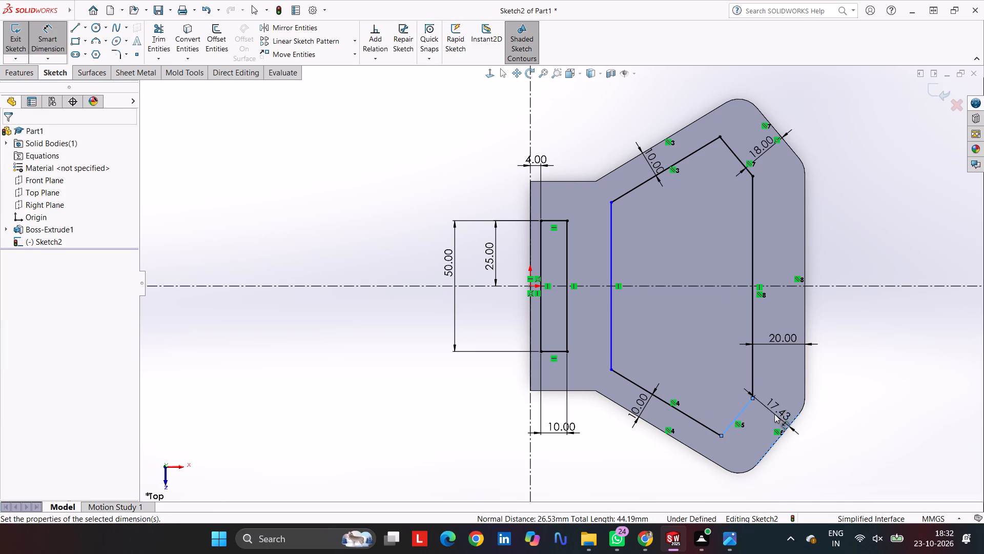
text(18)
key(Return)
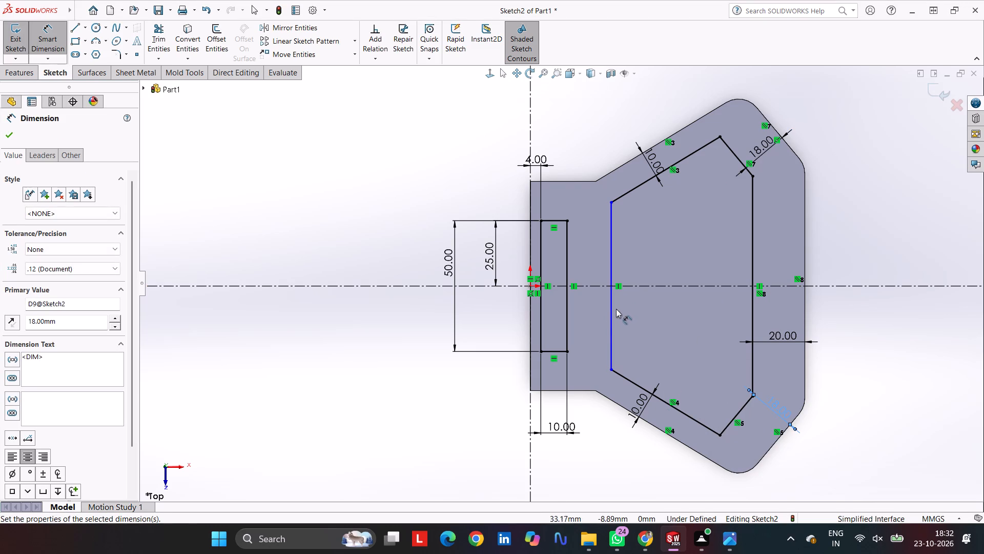
Set the distance between the profile's two vertical lines to 54.15 mm and finish dimensioning.
click(611, 305)
click(750, 311)
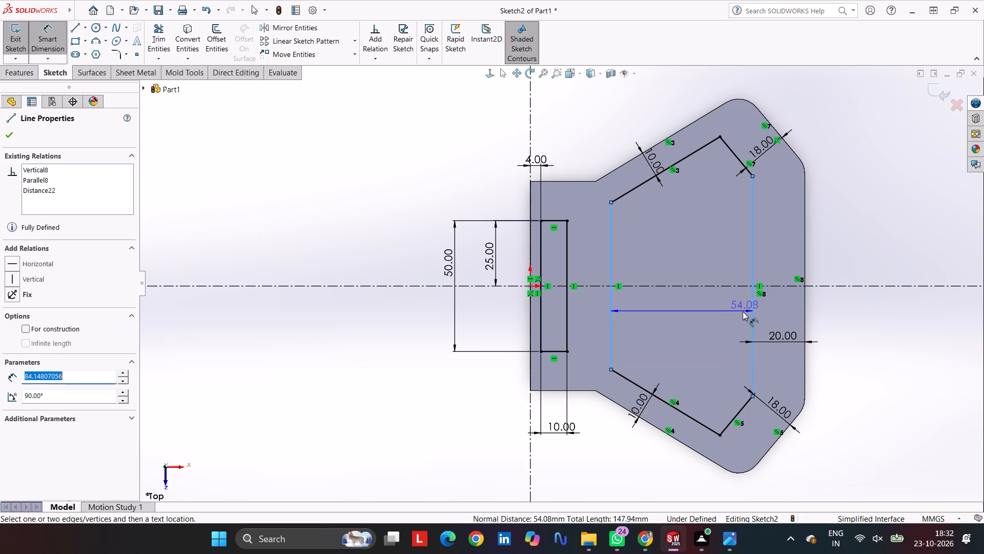
click(693, 328)
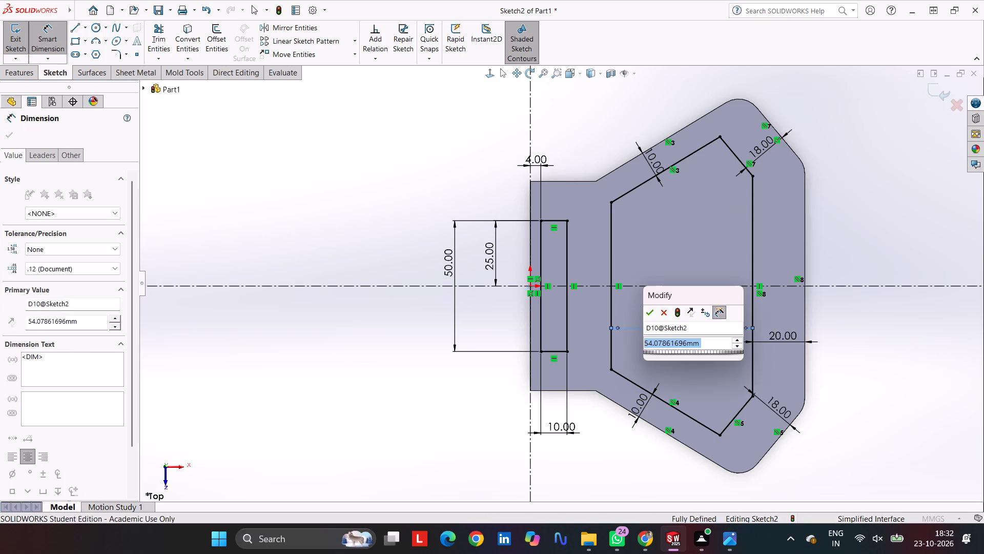
key(5)
key(4)
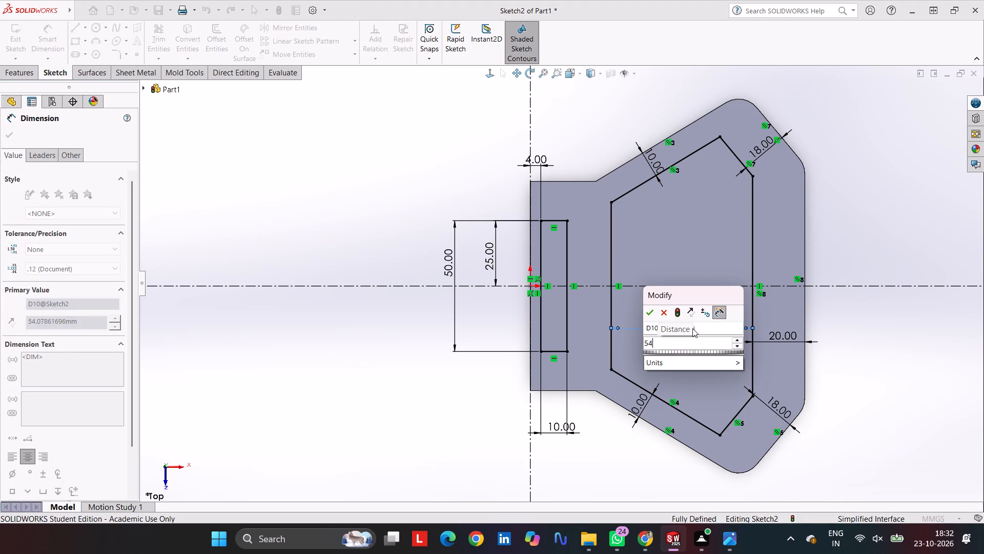
text(.15)
key(Return)
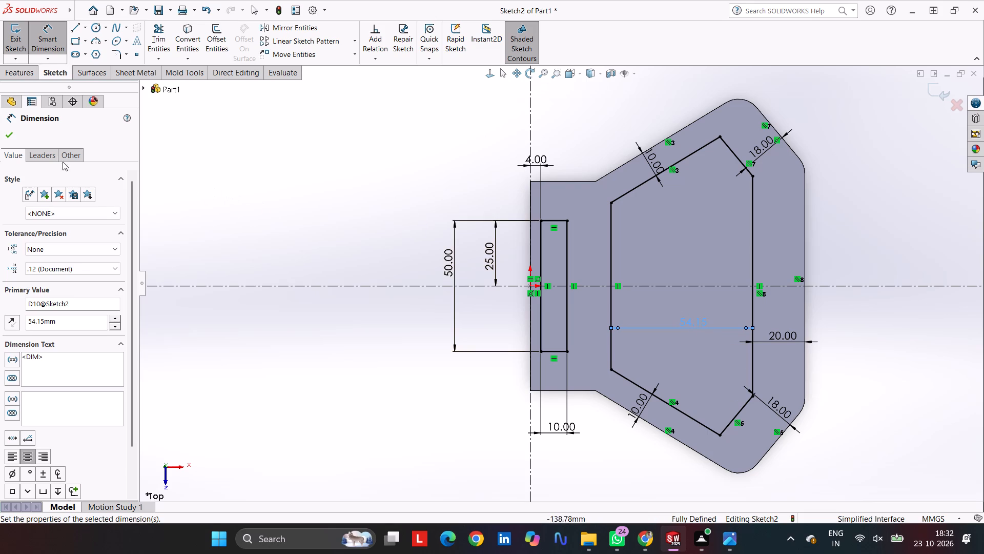
click(6, 134)
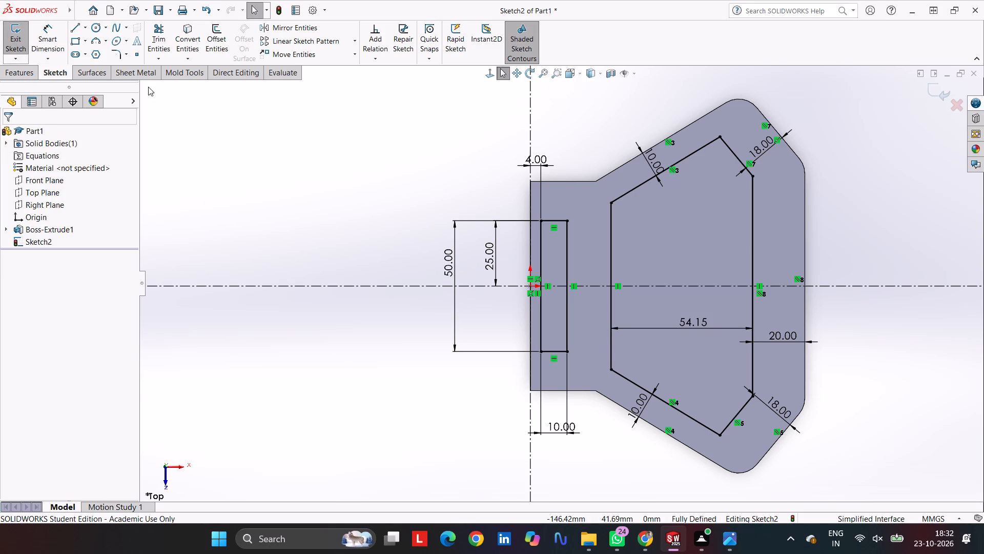
Sketch four circles, about 10 to 12 mm in diameter, centred on the body's four rounded outer corners.
click(97, 25)
click(738, 122)
click(743, 138)
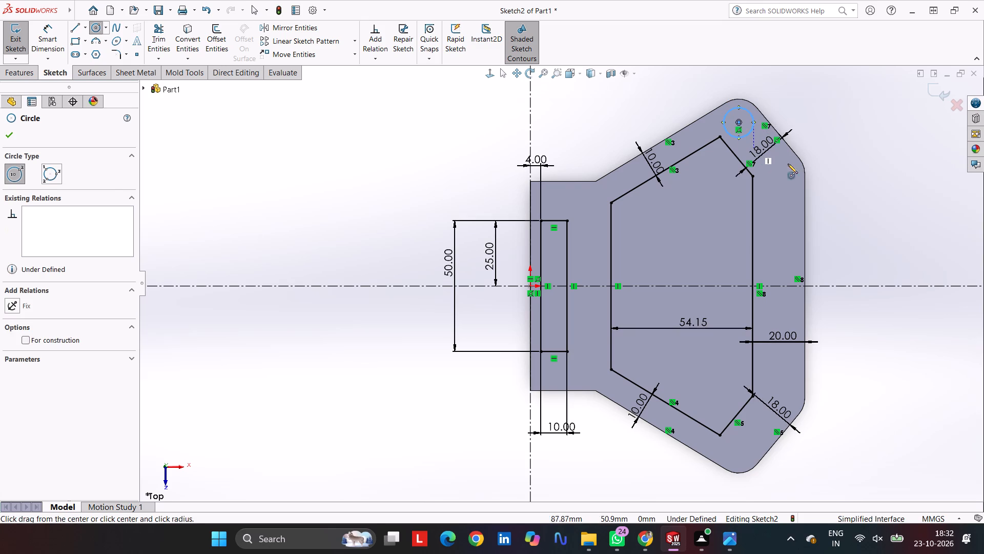
click(782, 174)
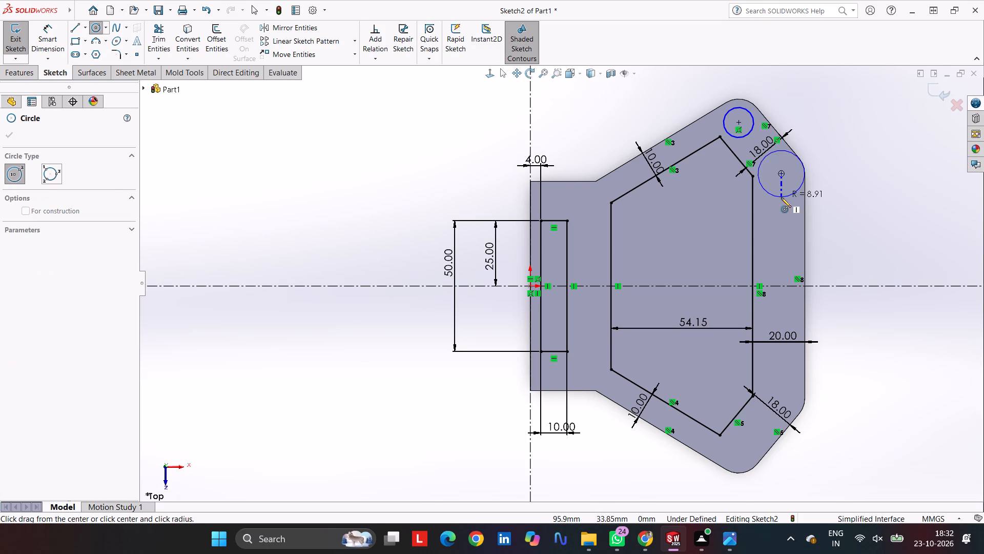
click(778, 186)
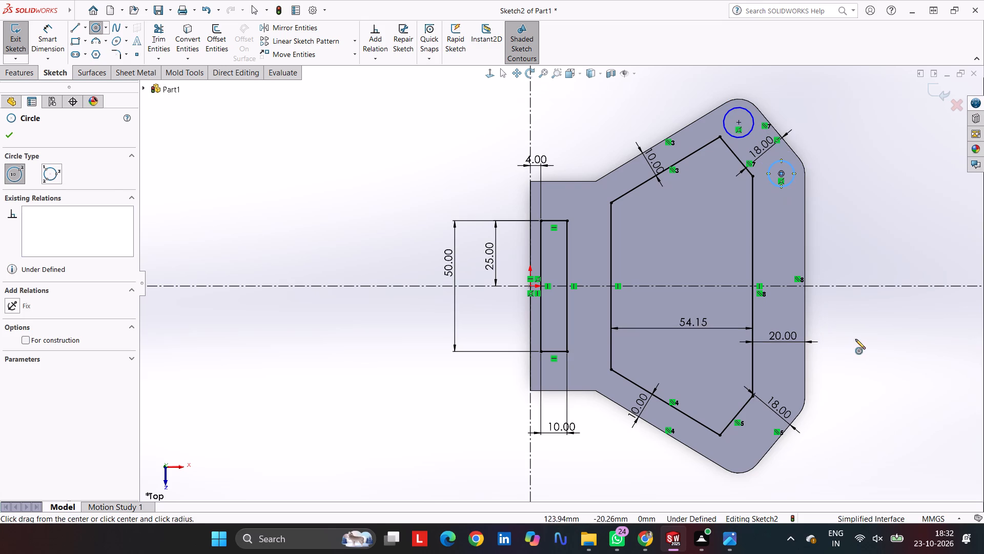
click(782, 398)
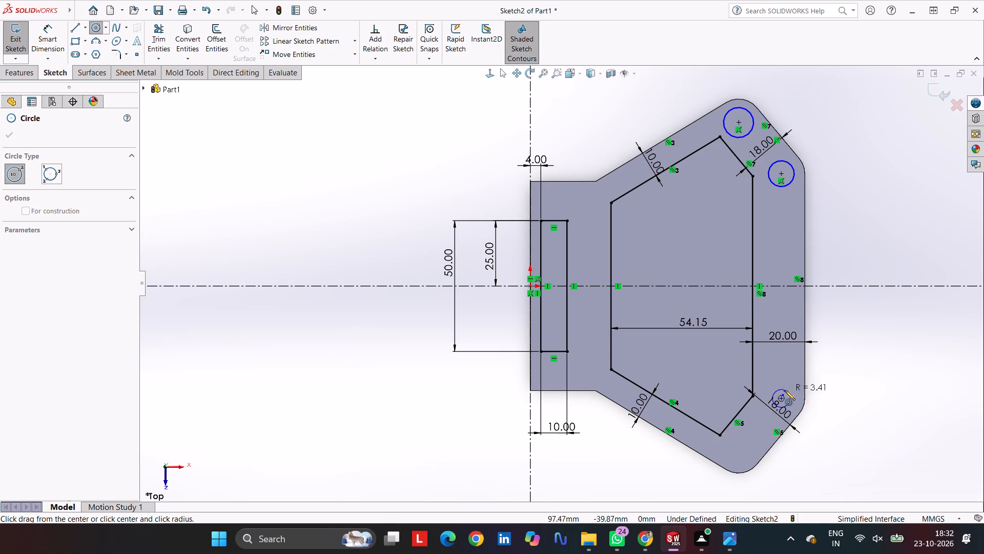
click(787, 385)
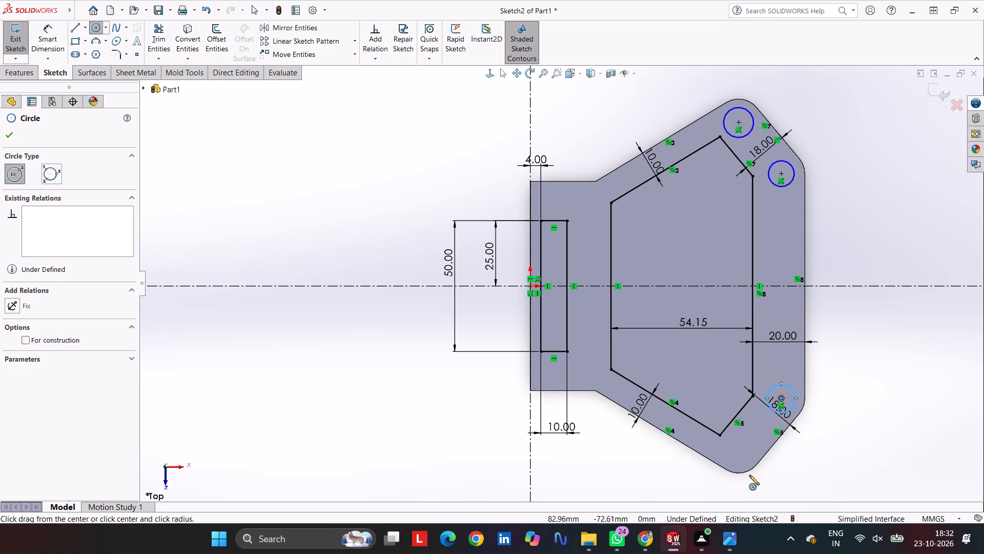
click(739, 447)
click(725, 442)
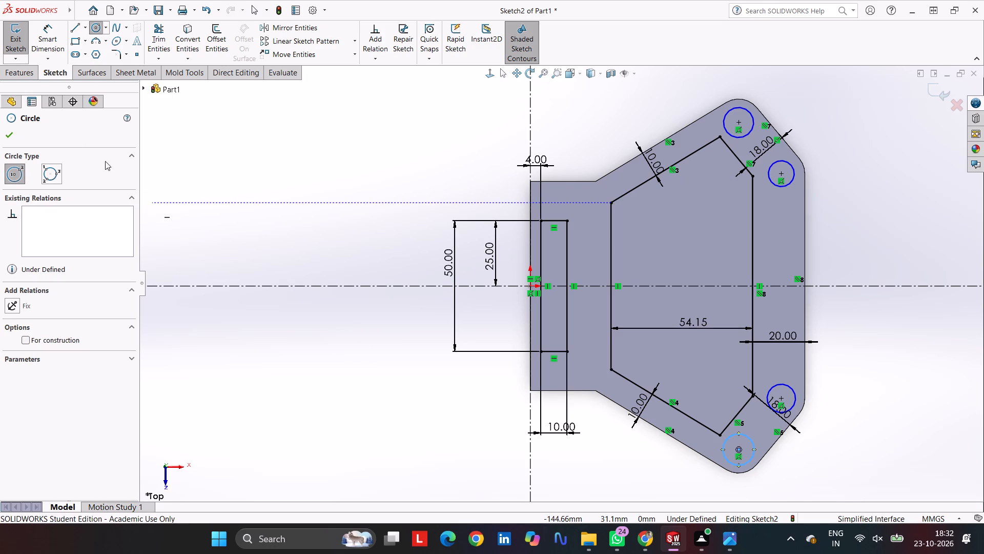
Dimension the topmost corner circle with a diameter of 8 mm.
click(41, 39)
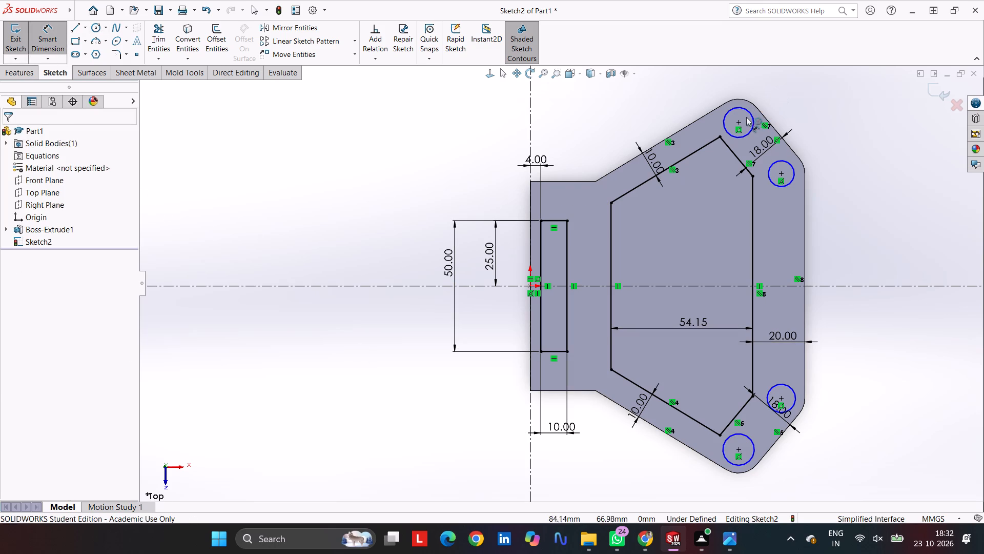
click(748, 111)
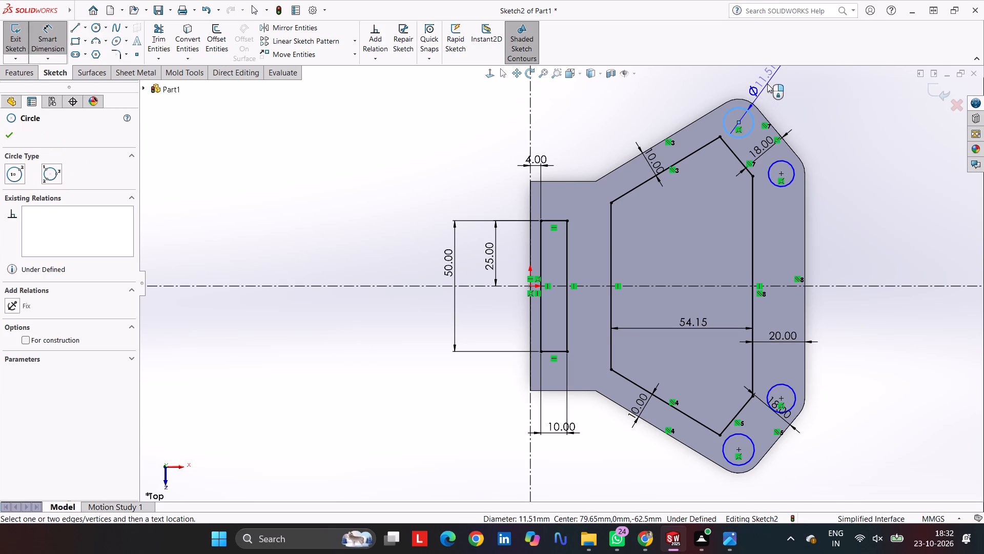
click(767, 84)
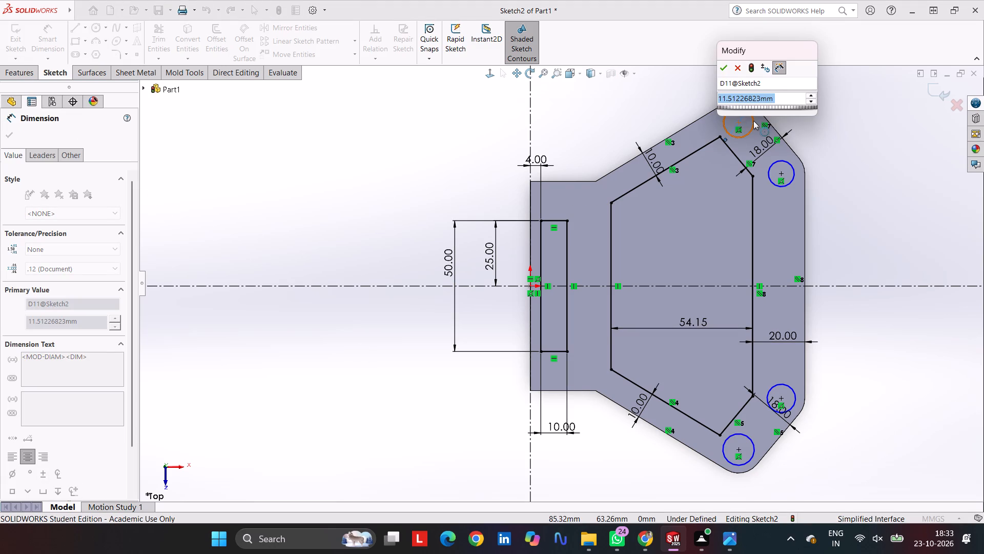
key(8)
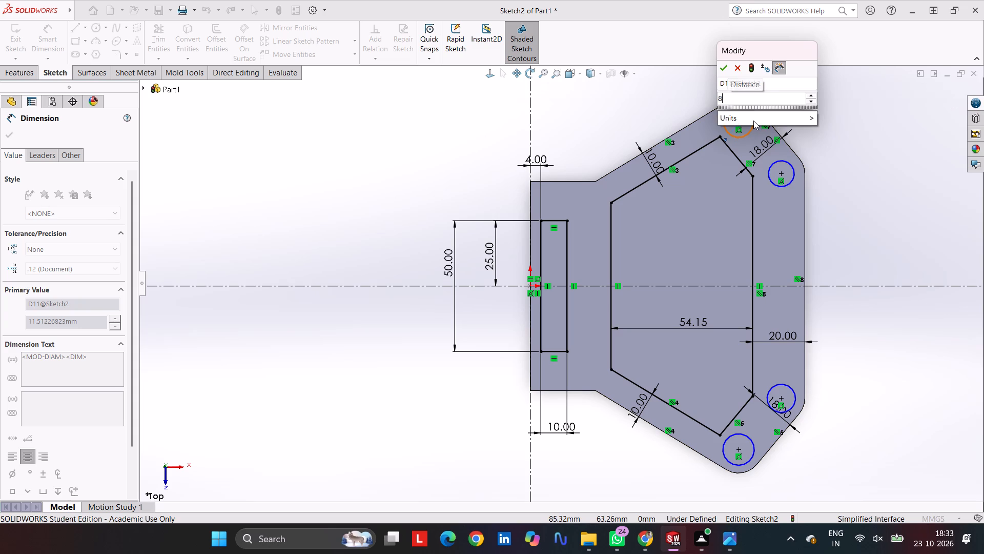
key(Return)
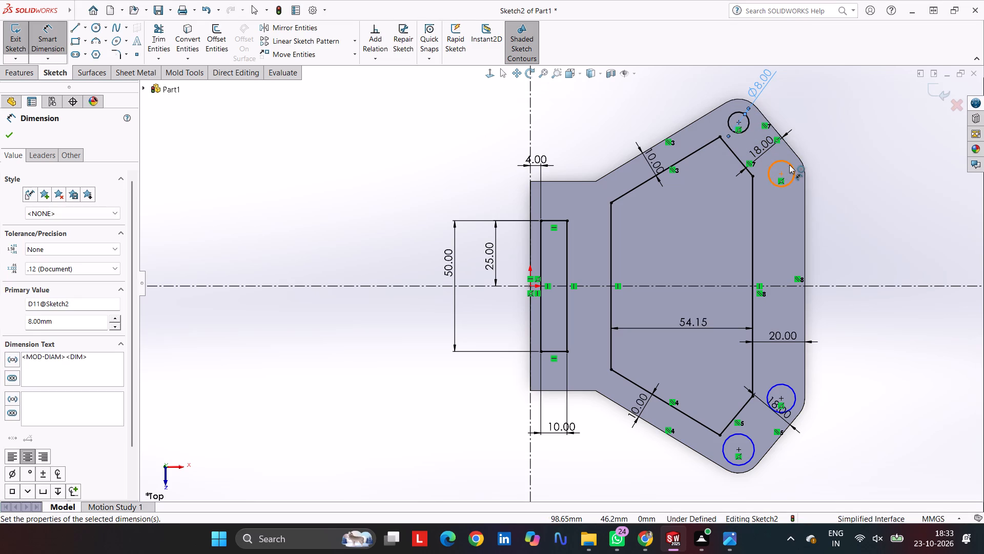
Dimension the remaining three corner circles with a diameter of 8 mm each.
click(789, 165)
click(828, 144)
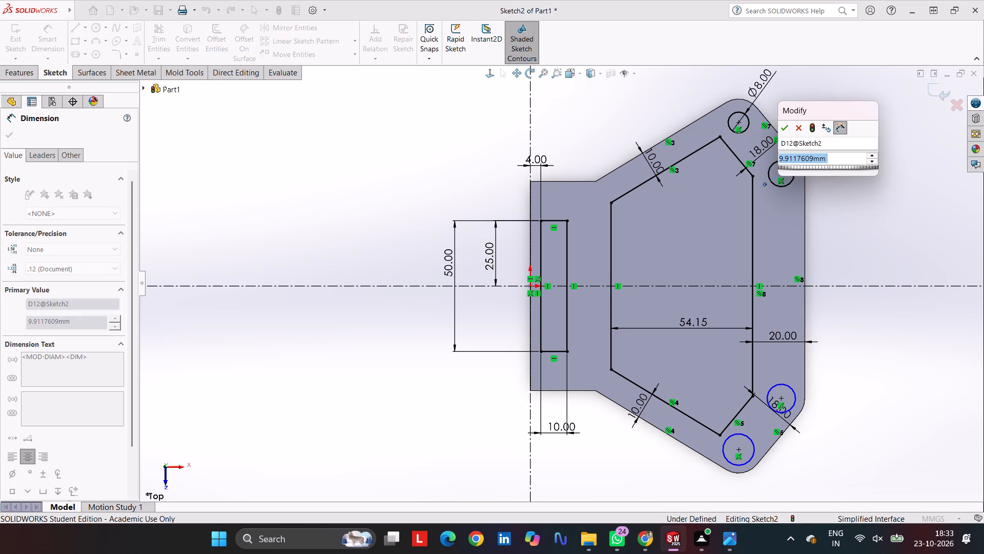
key(8)
key(Return)
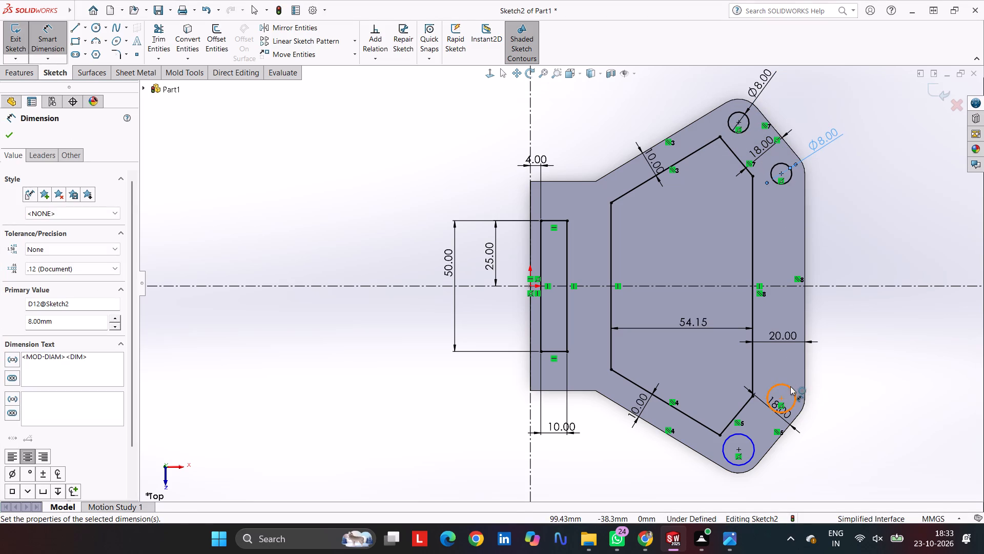
click(790, 386)
click(857, 367)
key(8)
key(Return)
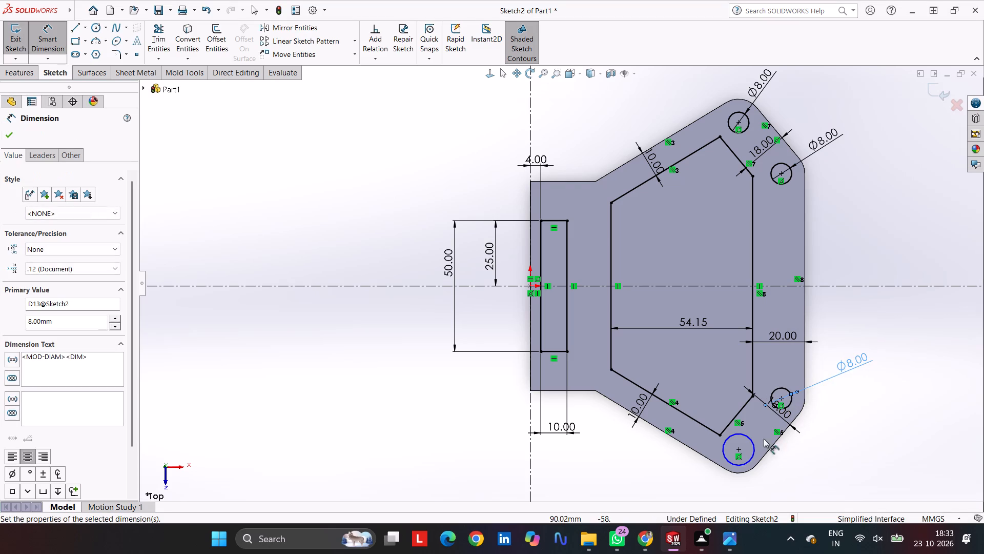
click(749, 441)
click(798, 456)
key(8)
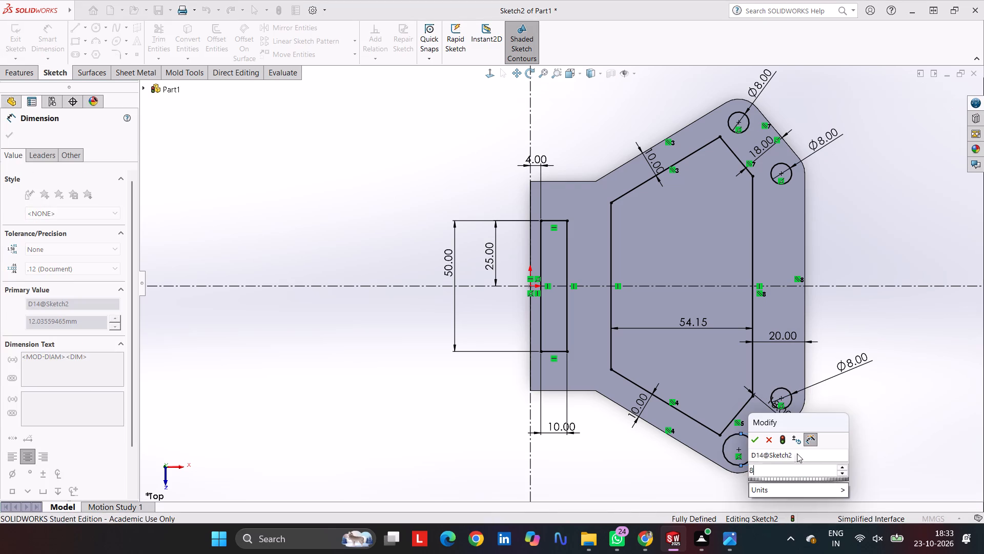
key(Return)
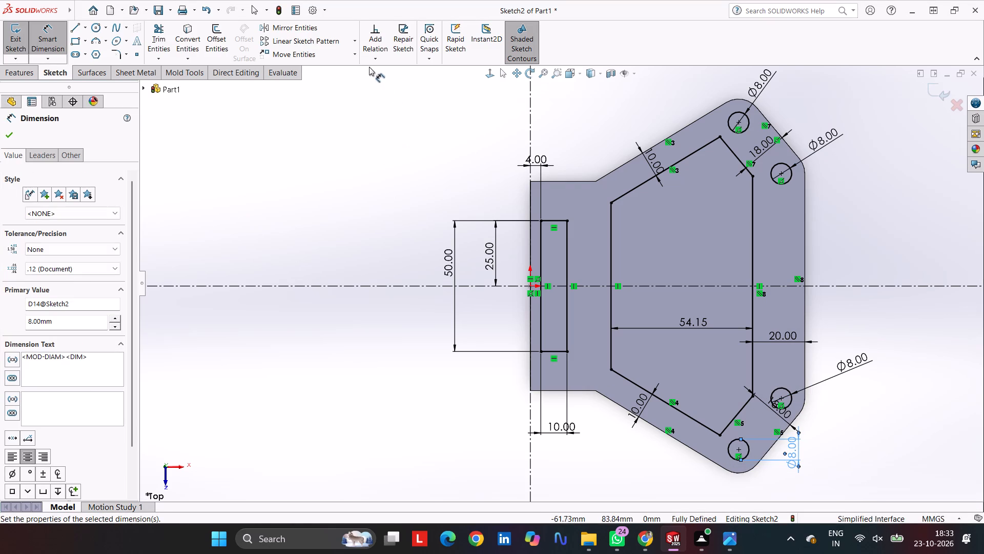
Cut-extrude the sketched rectangle, inner profile and four circles through the body, using Mid Plane with a 40 mm depth.
click(15, 74)
click(180, 32)
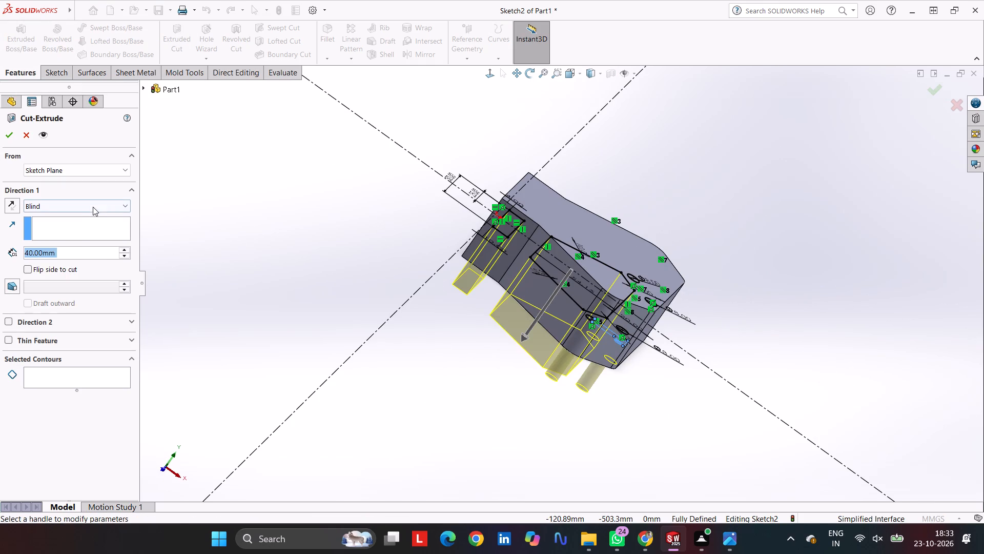
click(94, 206)
click(90, 287)
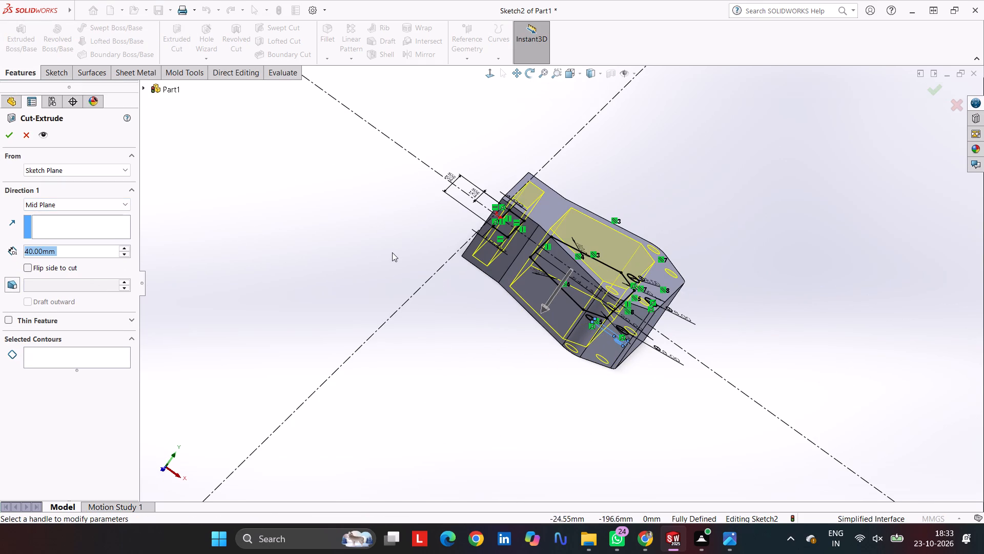
middle_drag(391, 252, 400, 234)
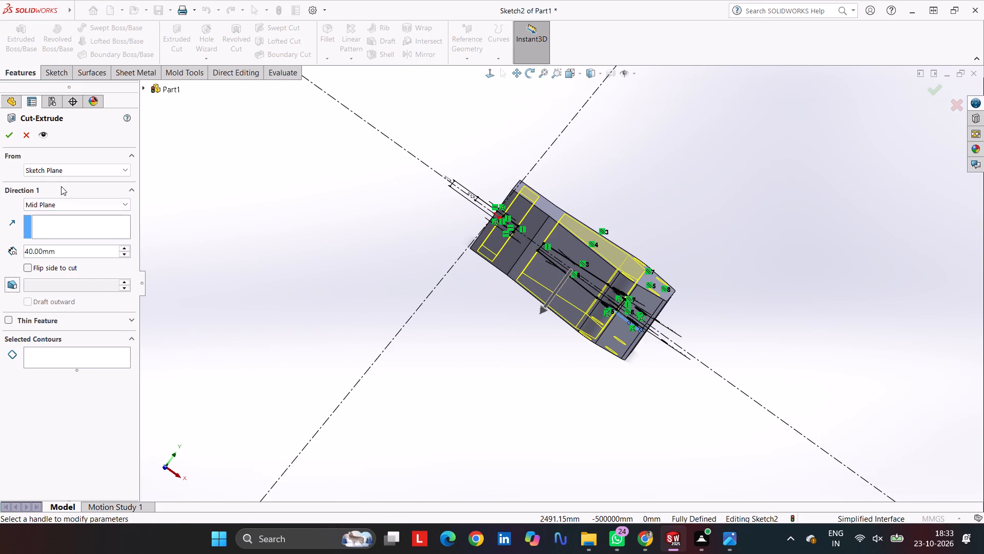
click(6, 134)
Examine the slot, inner opening and corner holes of the cut body from several sides.
click(313, 226)
middle_drag(343, 216, 324, 254)
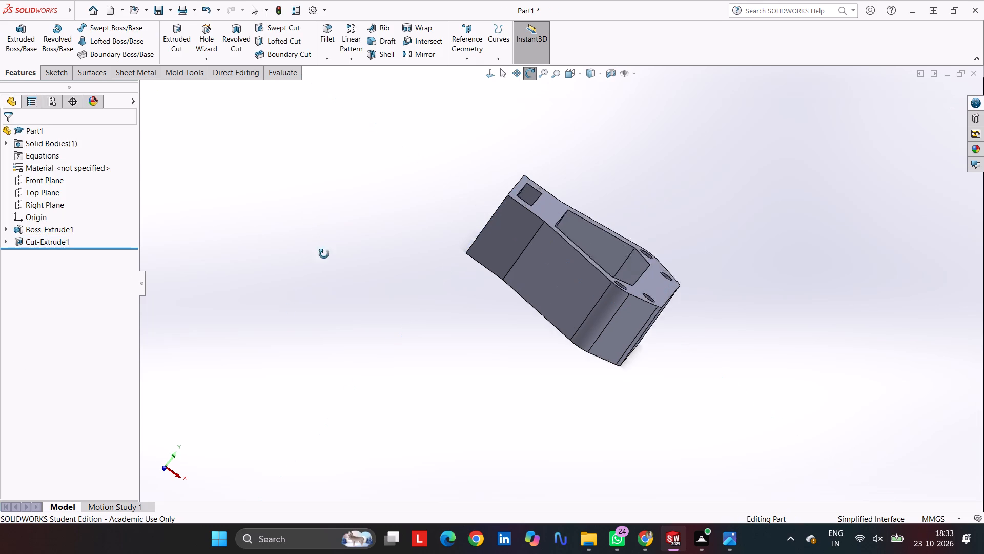
middle_drag(324, 254, 312, 334)
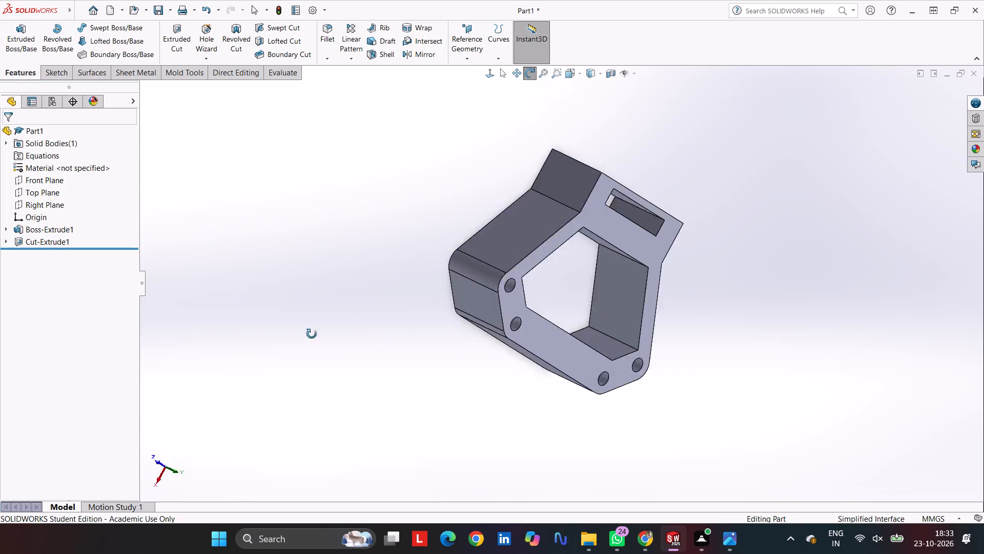
middle_drag(312, 334, 276, 374)
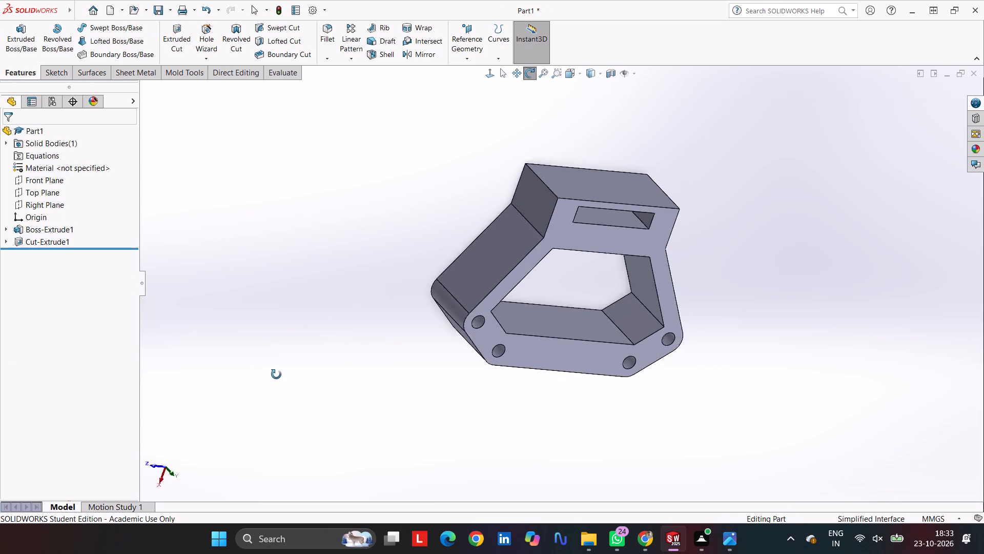
middle_drag(276, 374, 127, 321)
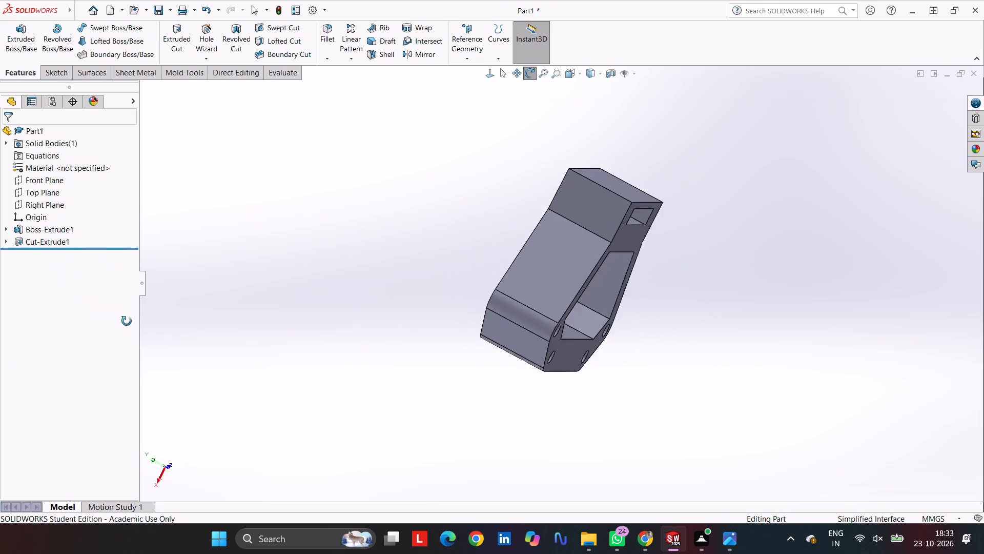
middle_drag(127, 321, 205, 369)
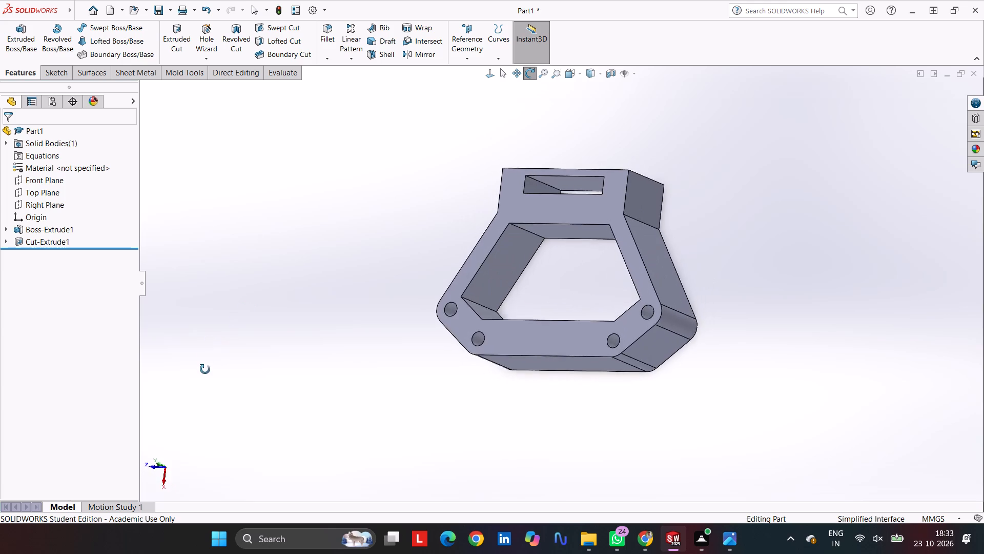
middle_drag(205, 369, 311, 351)
click(304, 305)
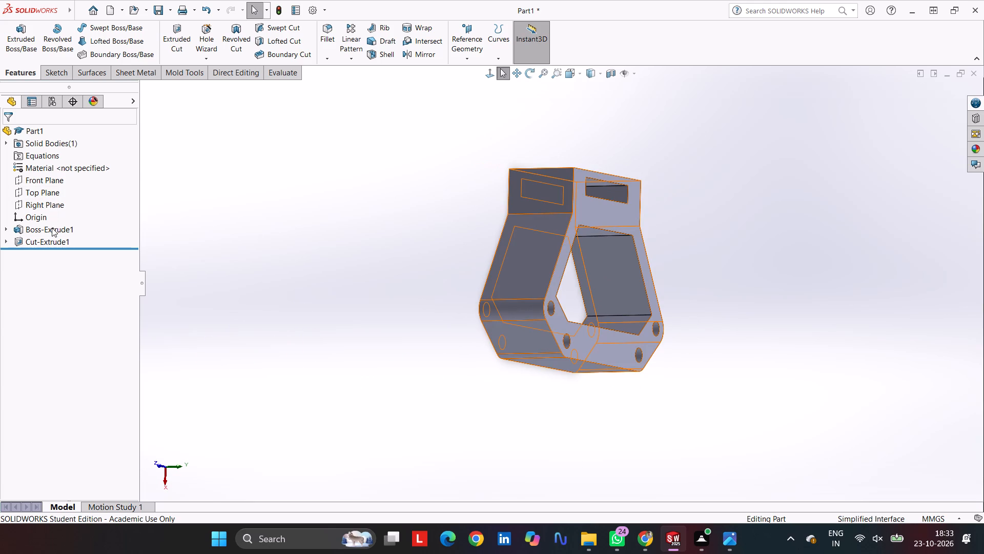
Start a sketch on the Front Plane and draw an infinite-length horizontal construction line through the origin.
click(57, 193)
middle_drag(356, 246, 300, 275)
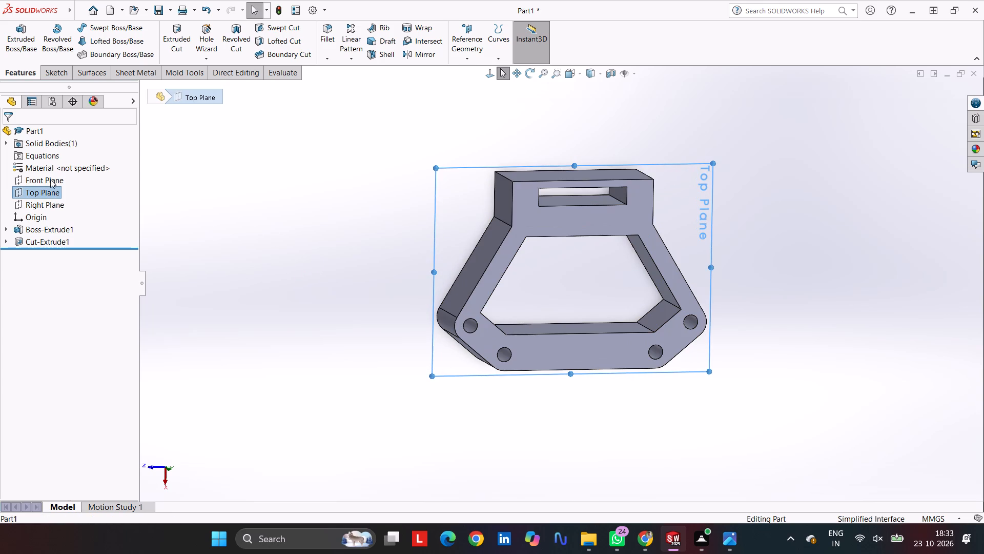
click(49, 179)
click(45, 78)
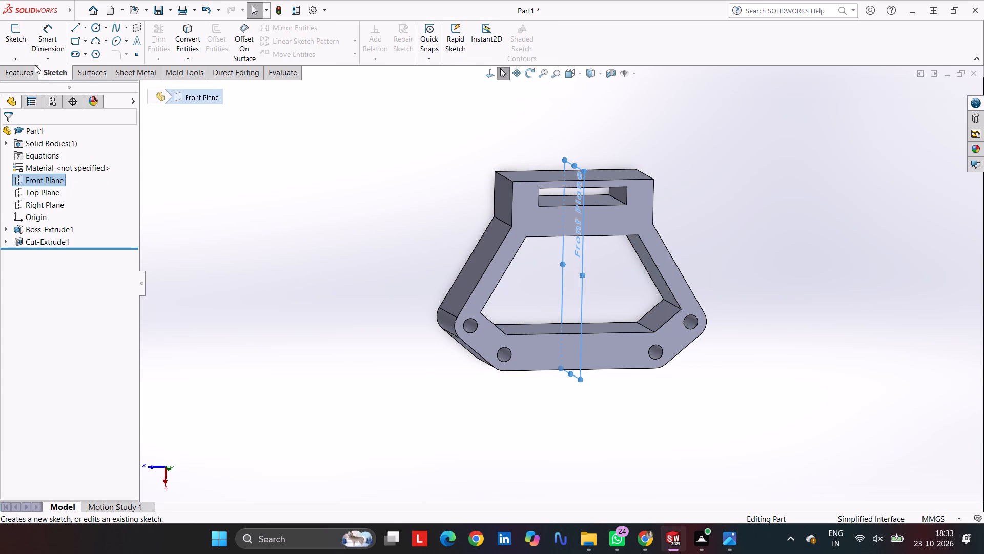
click(18, 38)
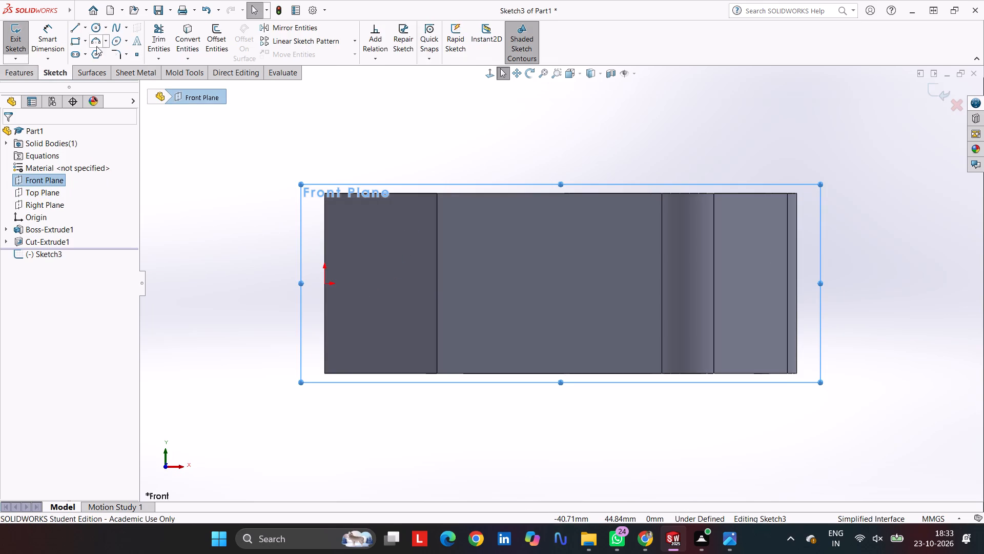
click(73, 29)
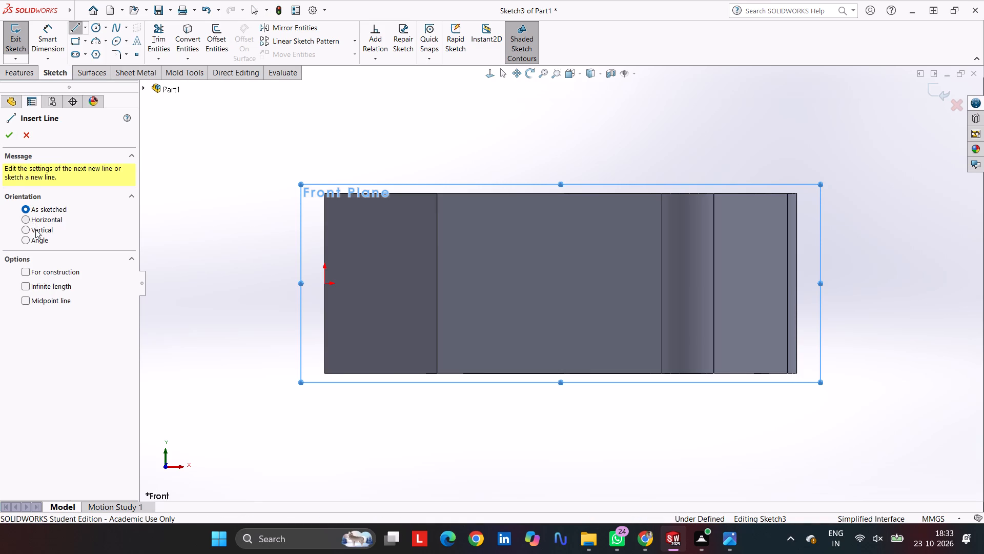
click(36, 222)
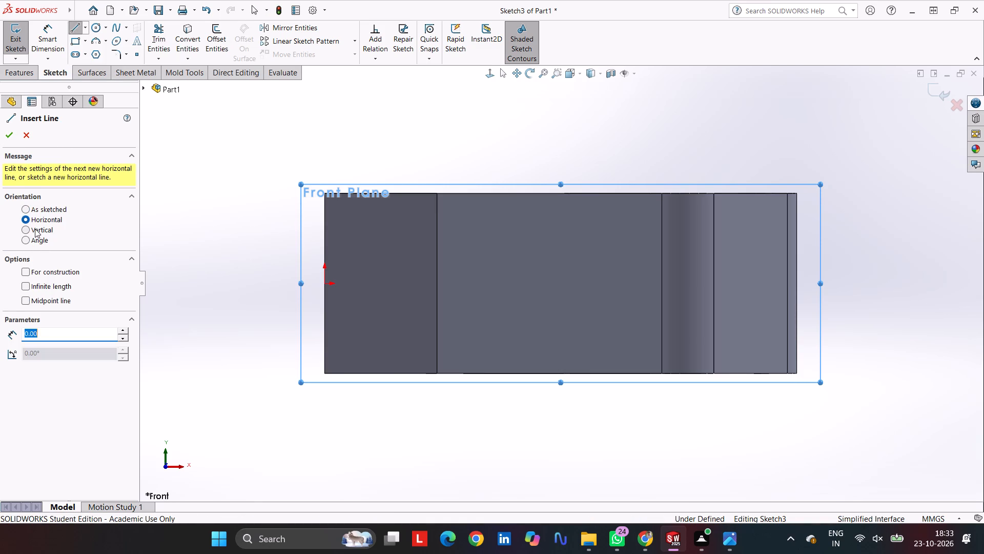
click(35, 229)
click(40, 283)
click(39, 268)
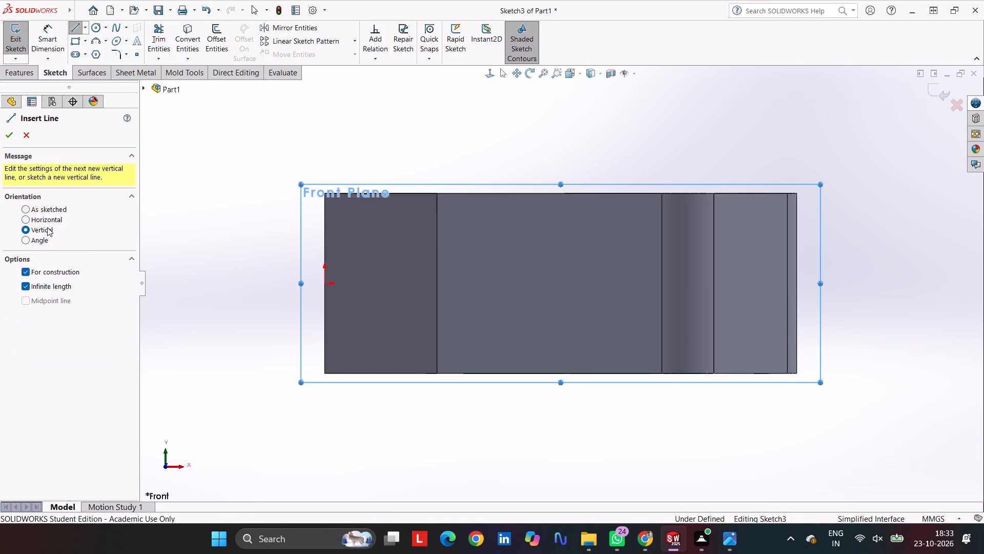
click(48, 218)
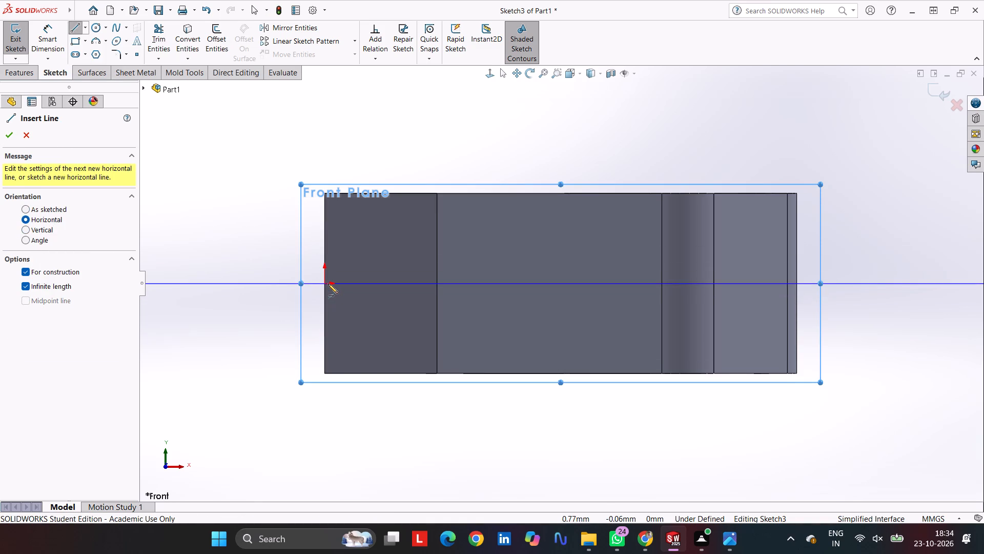
click(325, 285)
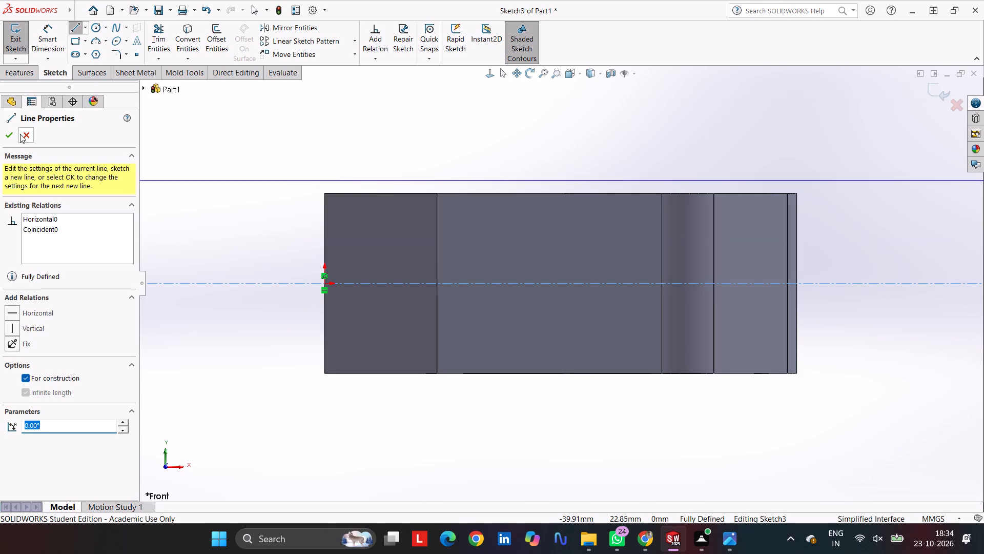
click(8, 140)
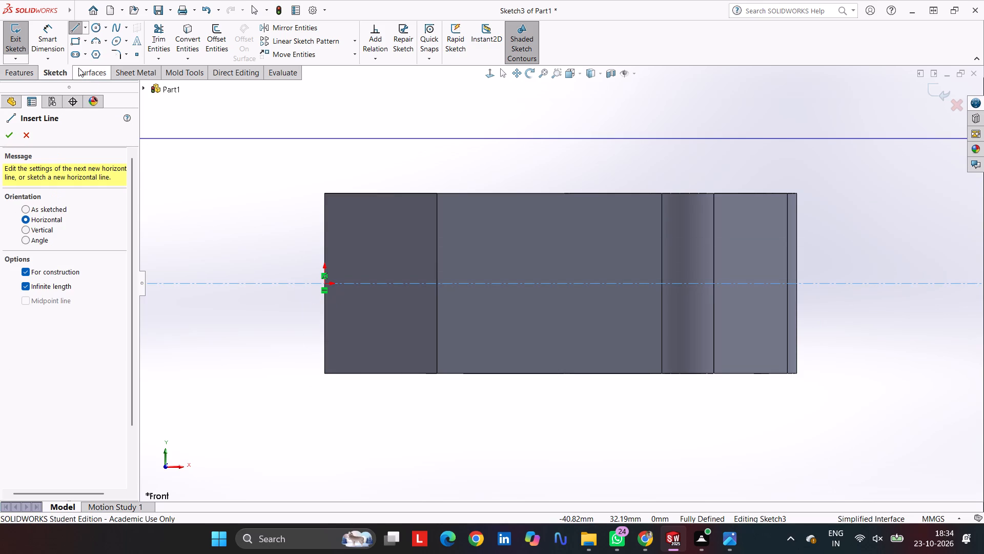
Sketch a corner rectangle about 77 mm wide and 25 mm high across the construction line, inside the body's side outline.
click(79, 42)
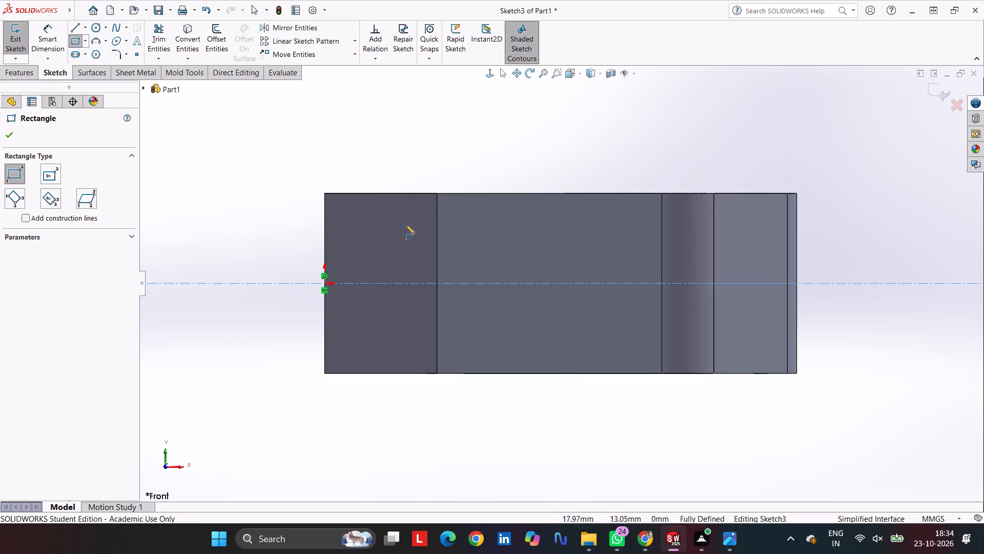
drag(412, 223, 649, 316)
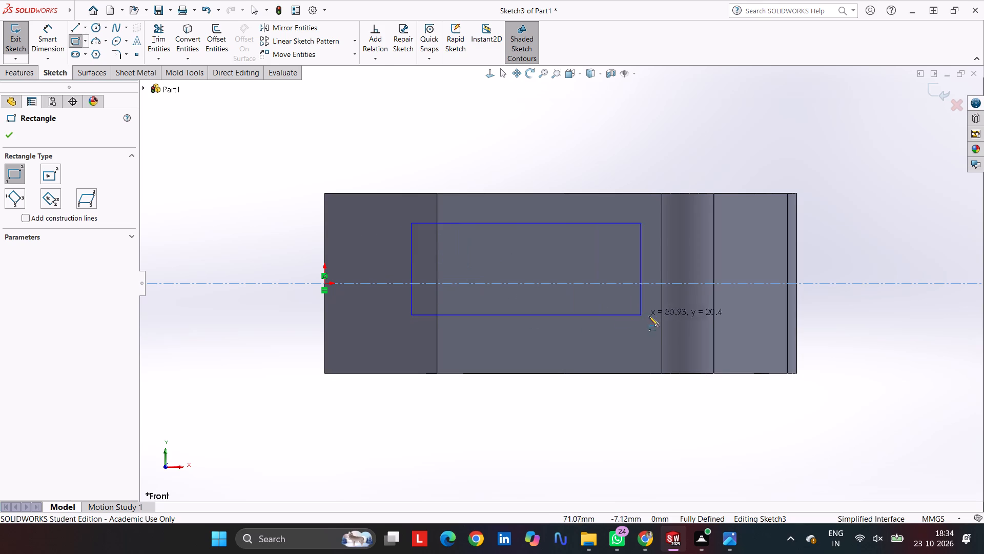
drag(649, 316, 761, 338)
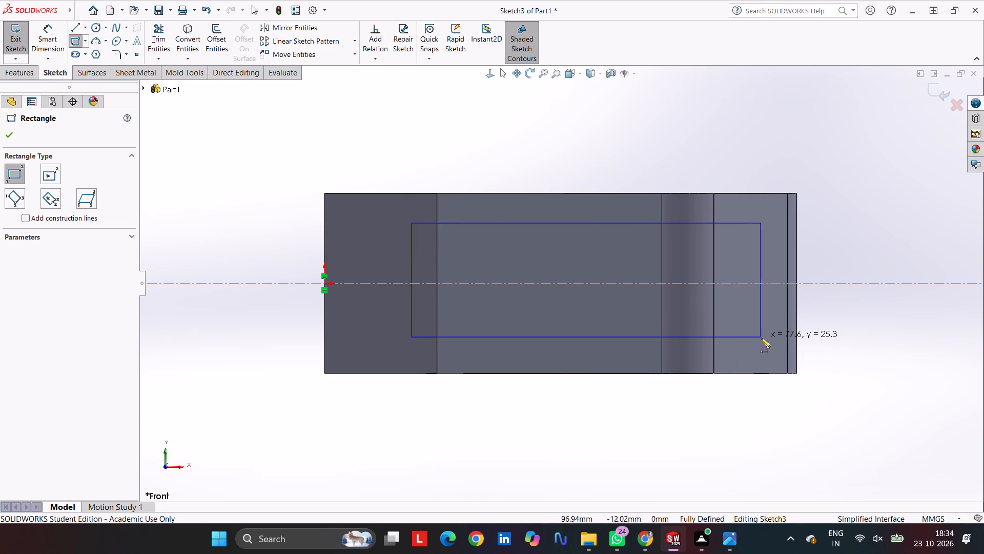
drag(761, 338, 757, 334)
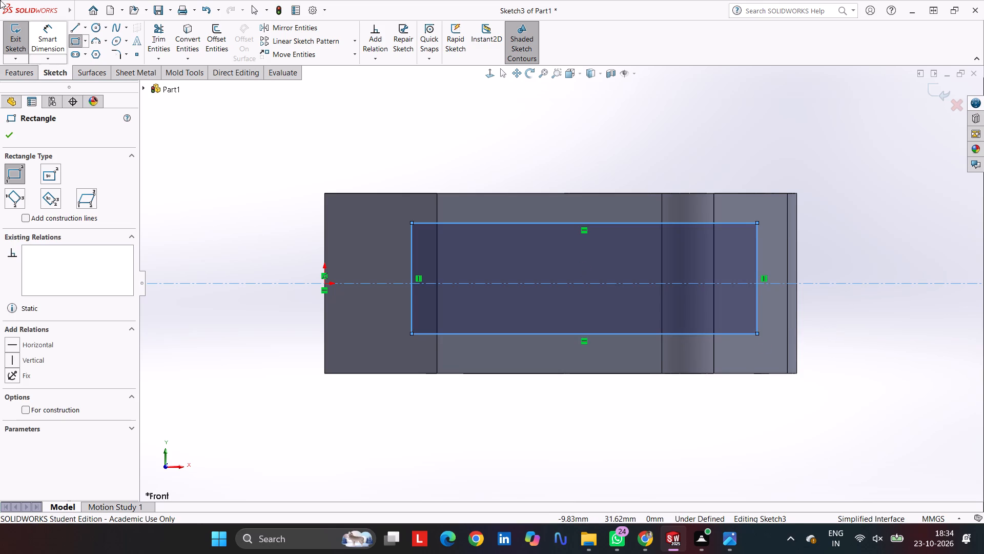
Dimension the rectangle's height as 25 mm and its upper line 25/2 mm from the horizontal construction line.
click(55, 31)
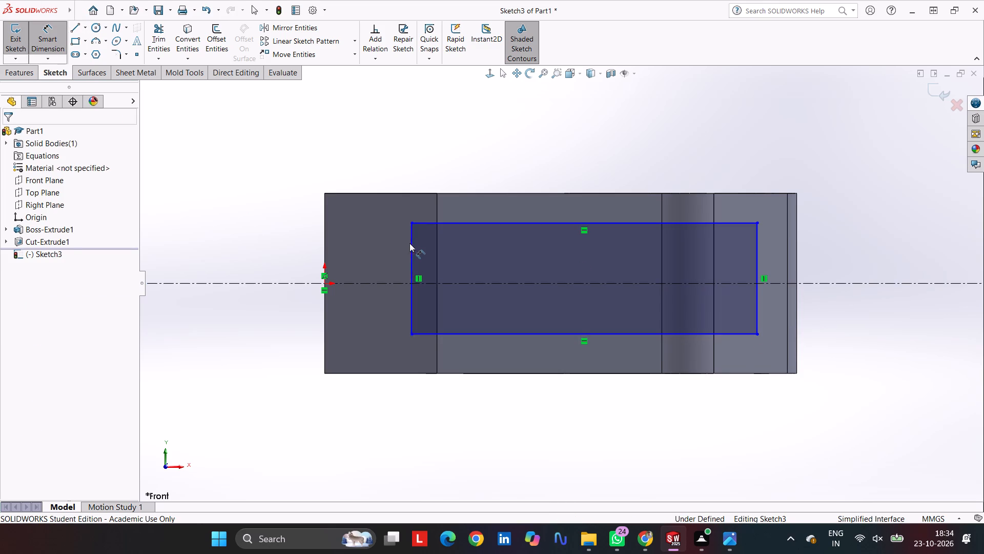
click(411, 245)
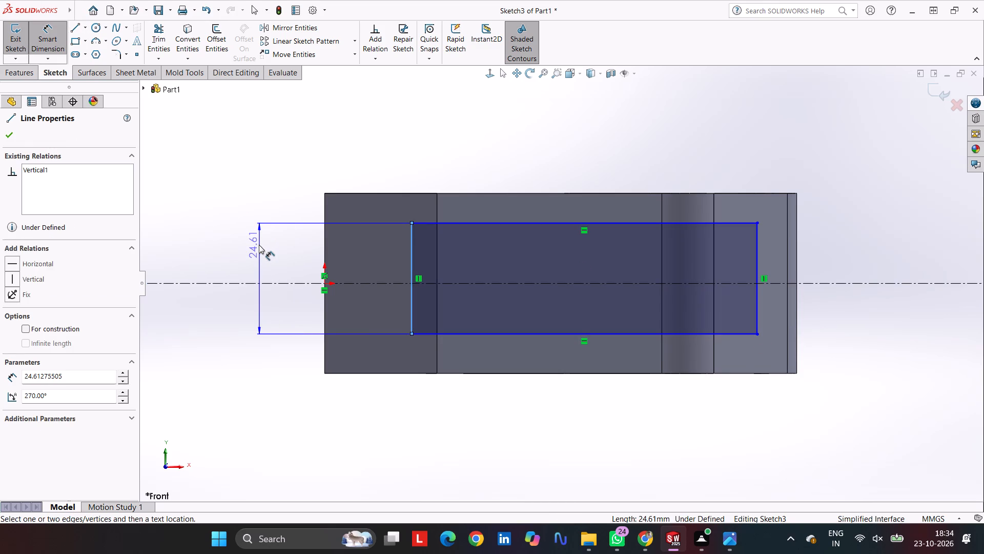
click(258, 245)
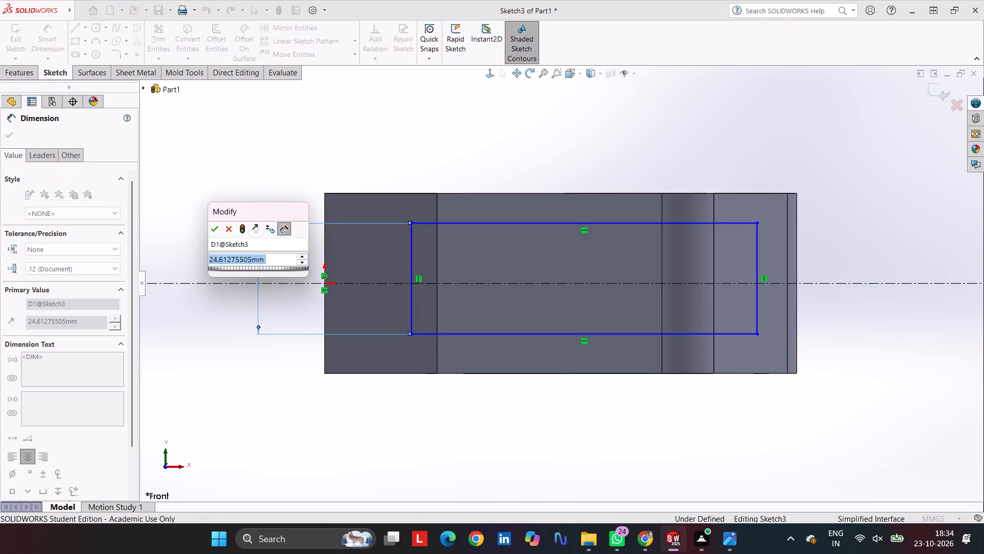
text(25)
key(Return)
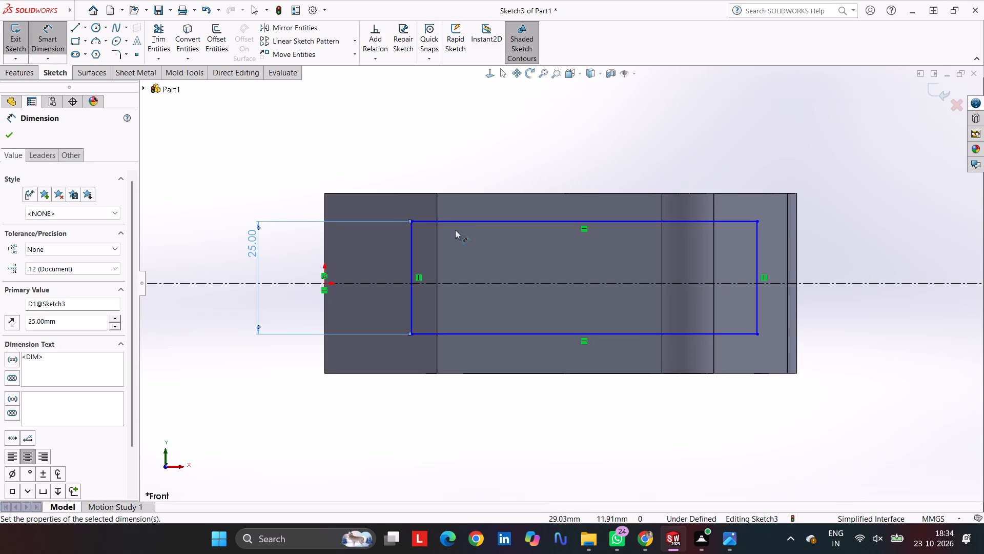
click(450, 282)
click(462, 223)
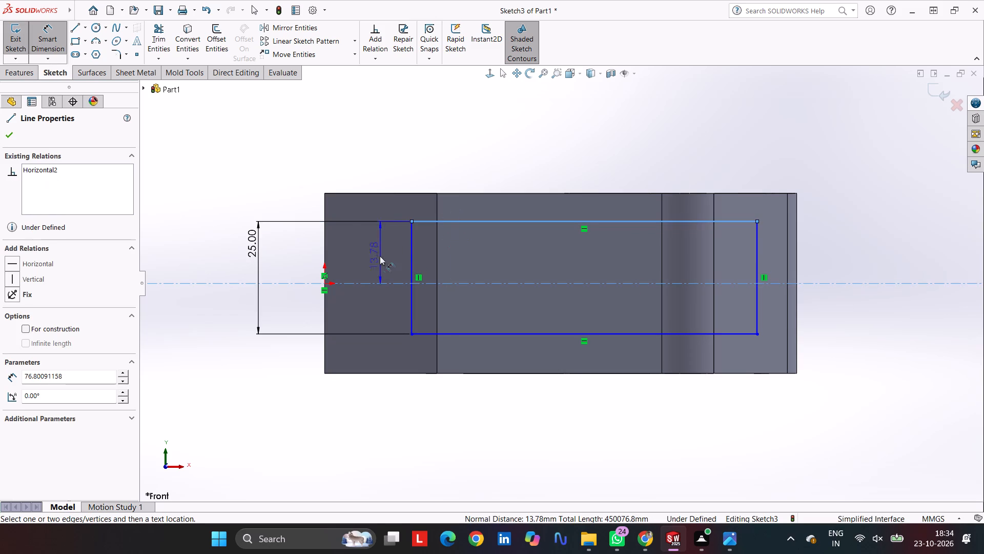
click(359, 255)
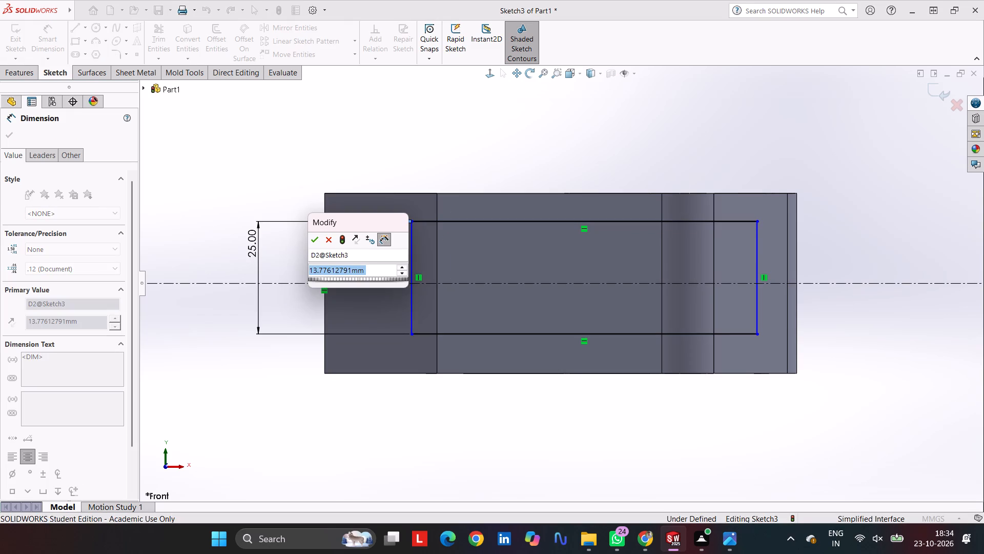
text(25/2)
key(Return)
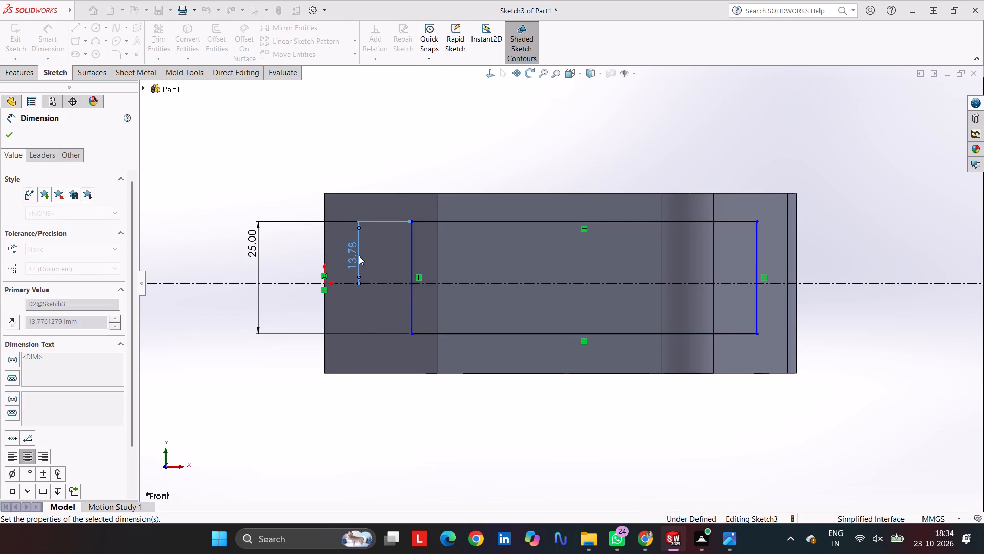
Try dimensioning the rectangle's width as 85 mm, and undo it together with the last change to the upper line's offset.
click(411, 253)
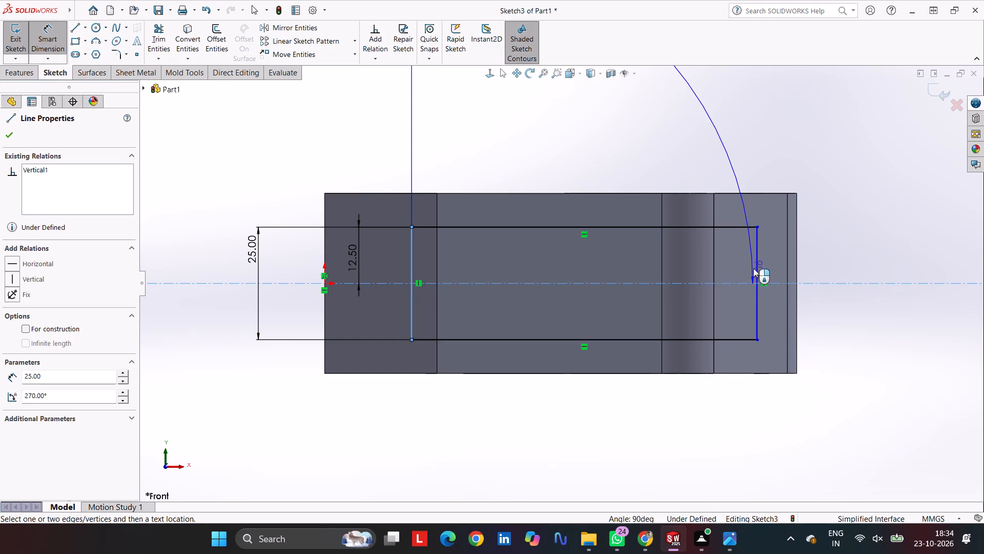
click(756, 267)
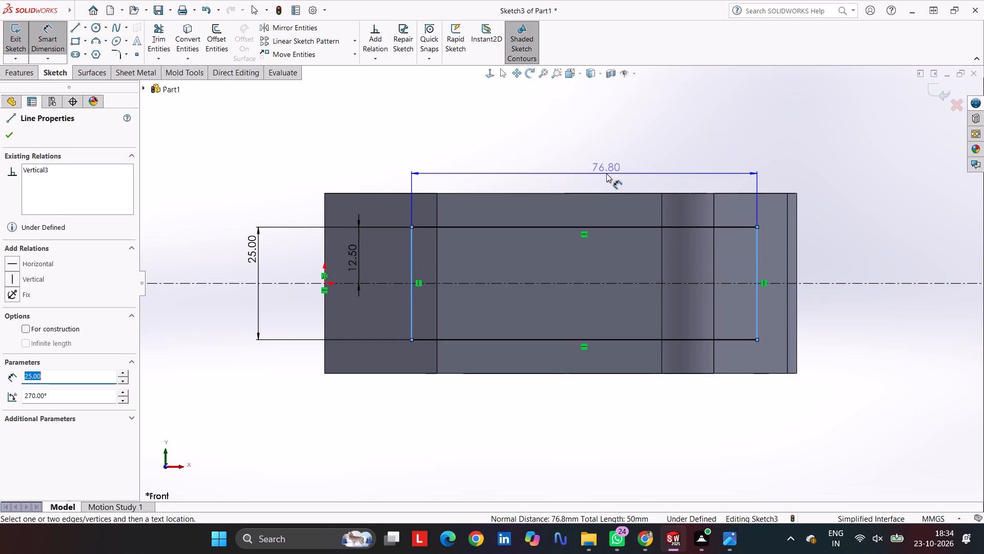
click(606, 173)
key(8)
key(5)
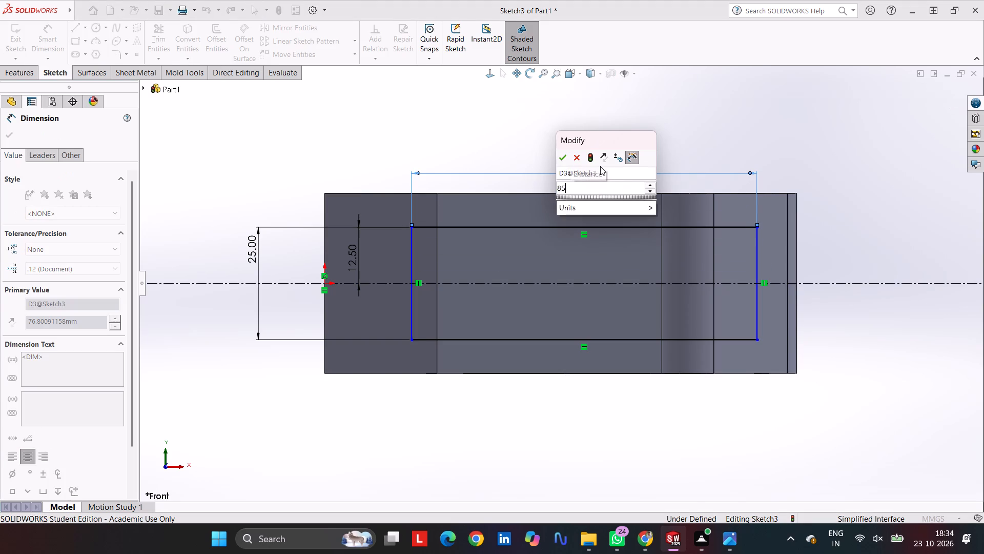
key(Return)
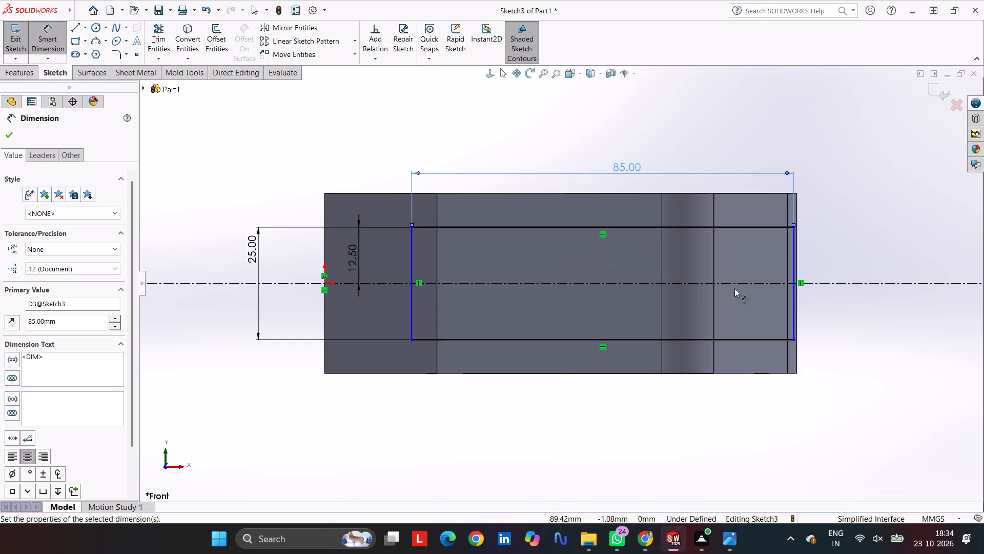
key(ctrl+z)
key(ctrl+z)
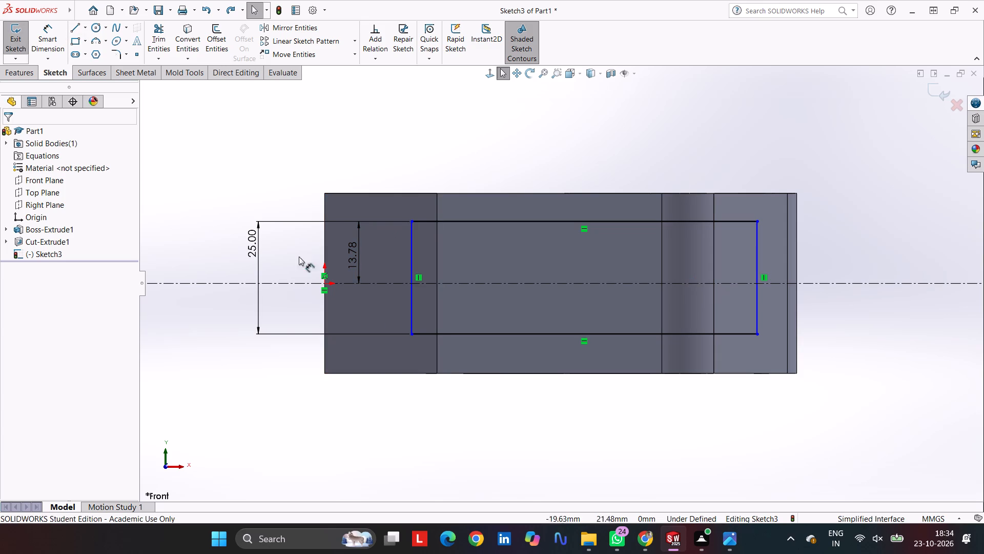
Set the distance of the rectangle's upper line from the horizontal construction line to 25/2 mm.
double_click(354, 249)
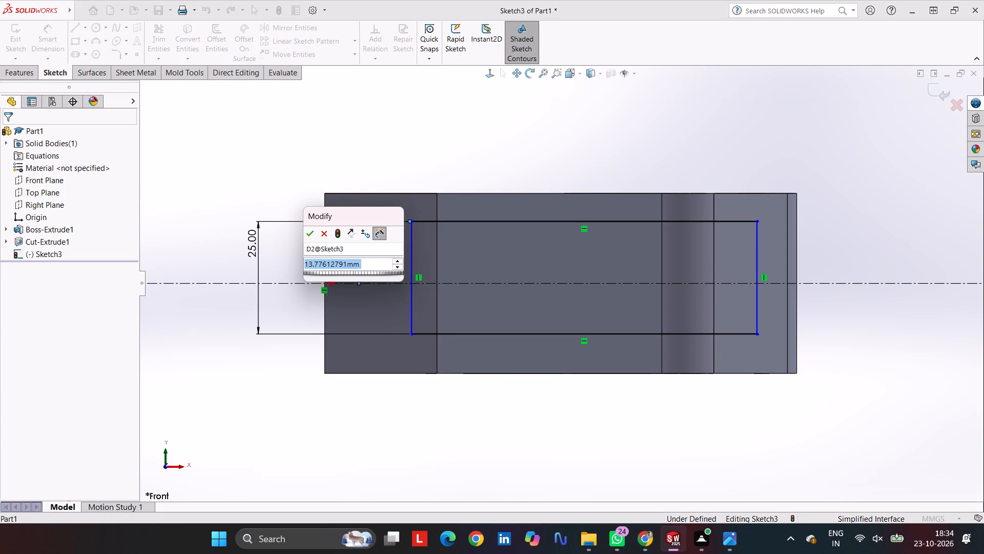
text(25)
key(slash)
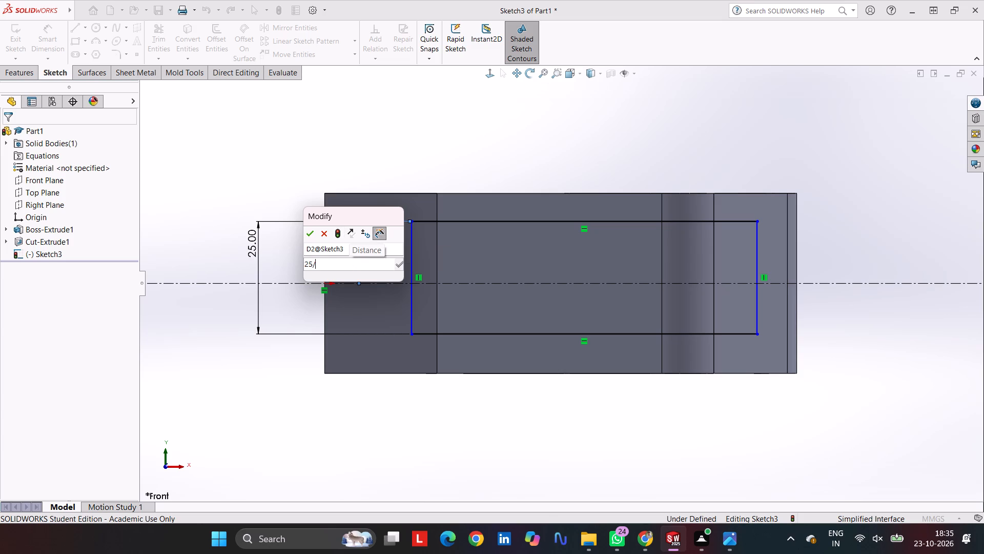
key(2)
key(Return)
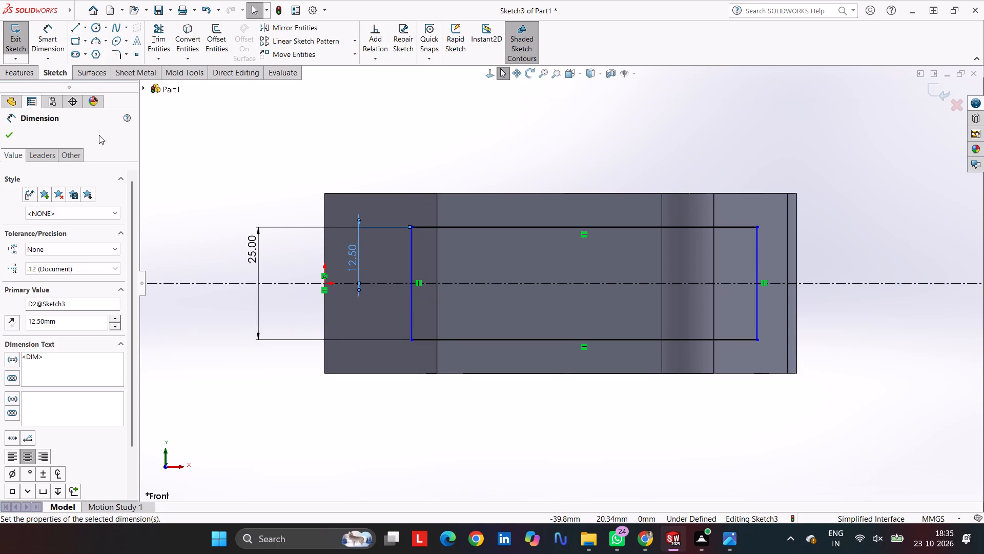
click(8, 137)
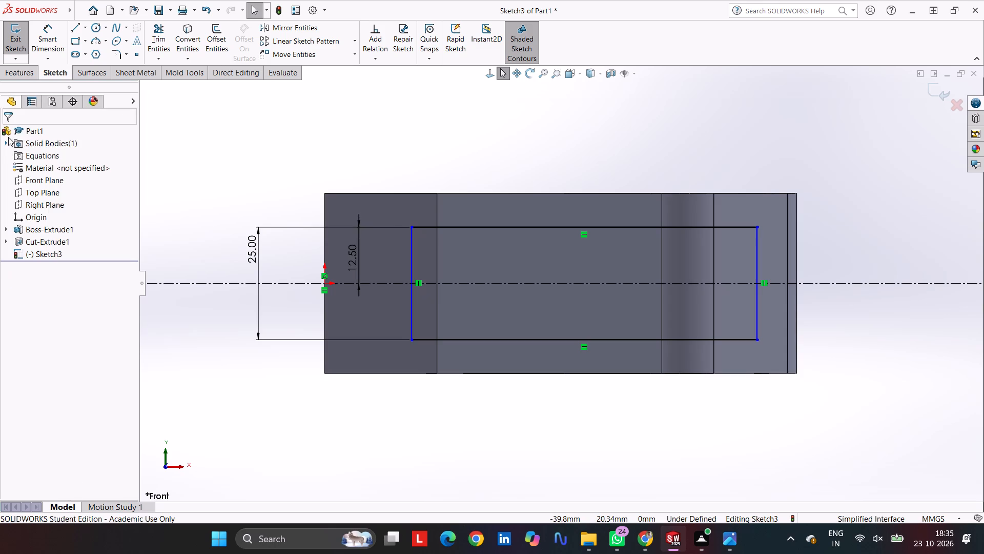
Dimension the rectangle's vertical line nearest the origin as 85 mm from the body's far outer edge.
click(47, 26)
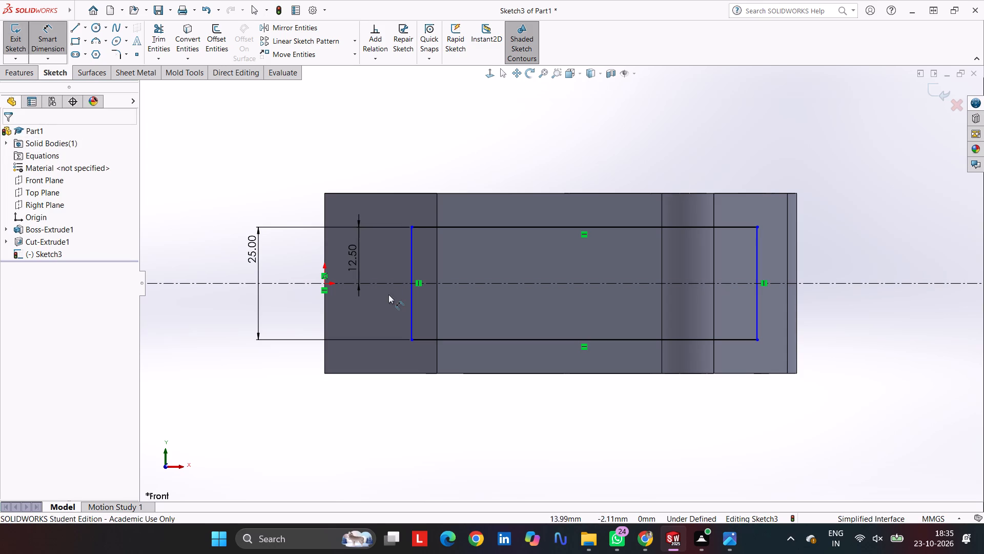
click(409, 249)
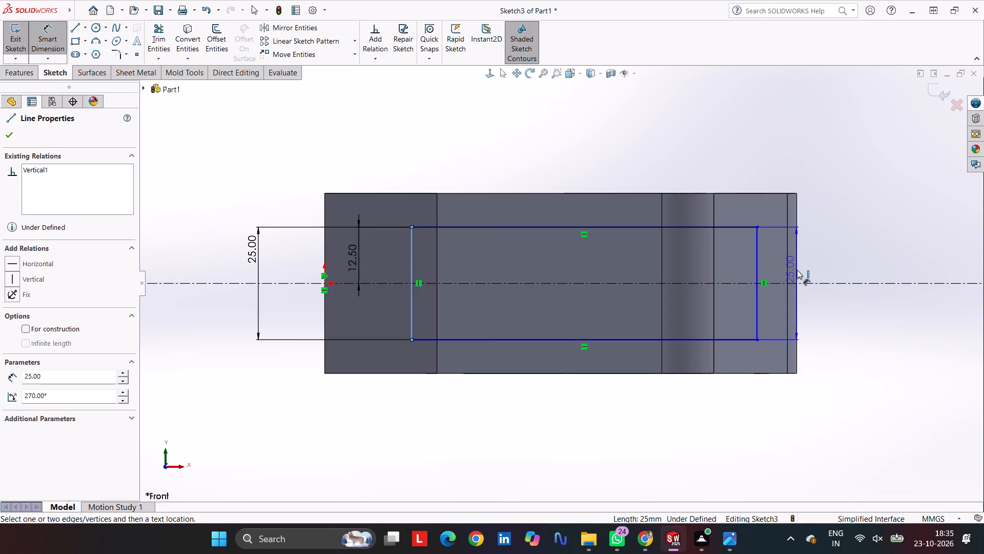
click(797, 270)
click(643, 435)
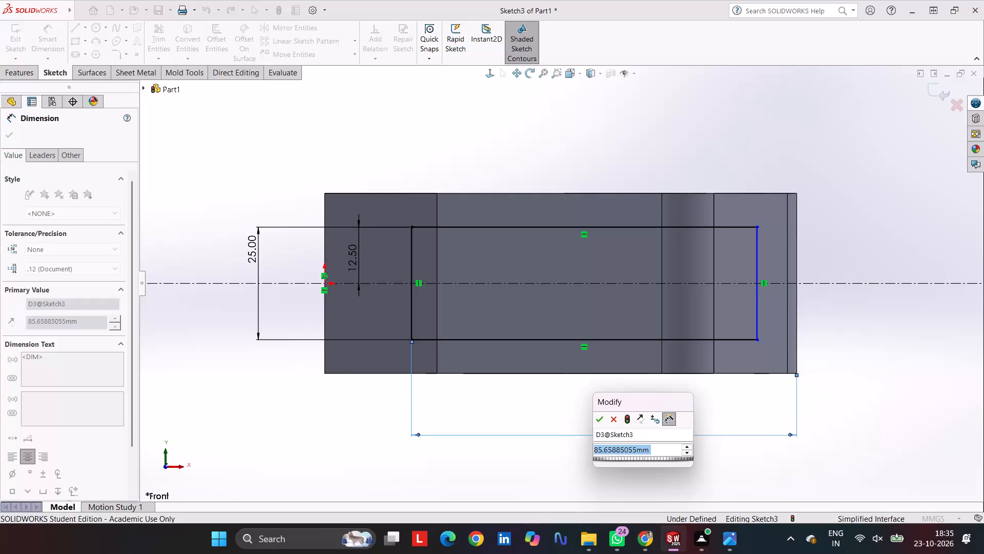
text(85)
key(Return)
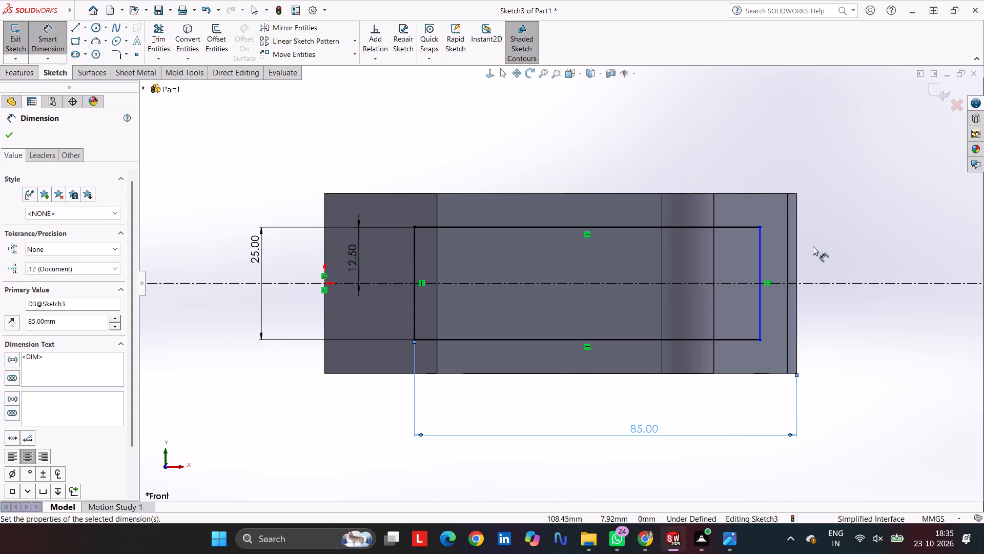
Dimension the rectangle's other vertical line as 10 mm from the body's far outer edge.
click(761, 312)
click(797, 313)
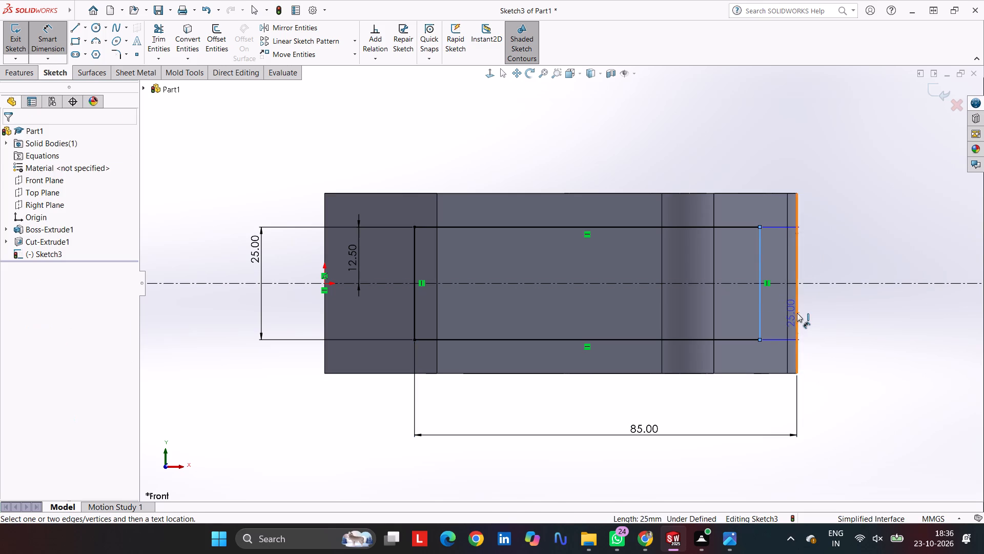
click(777, 160)
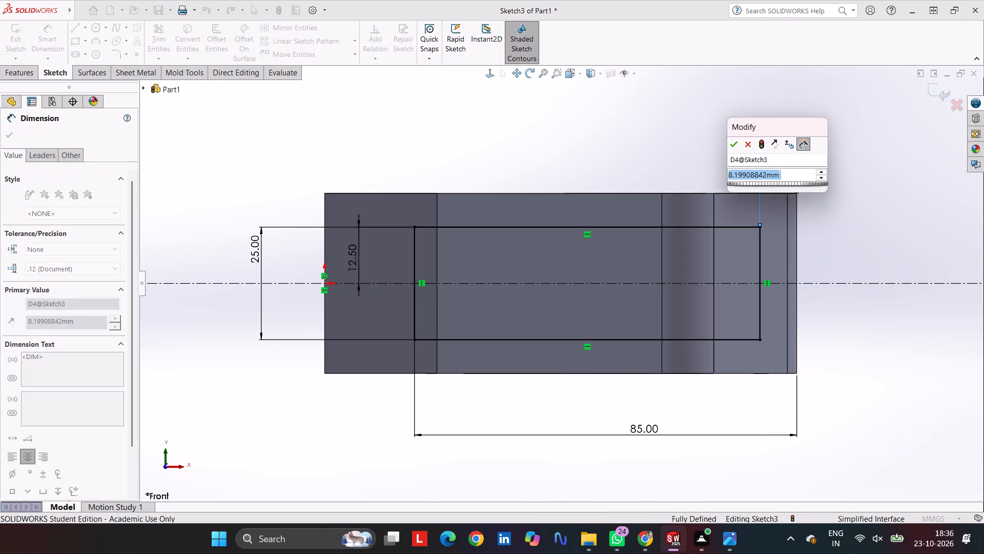
key(1)
key(0)
key(Return)
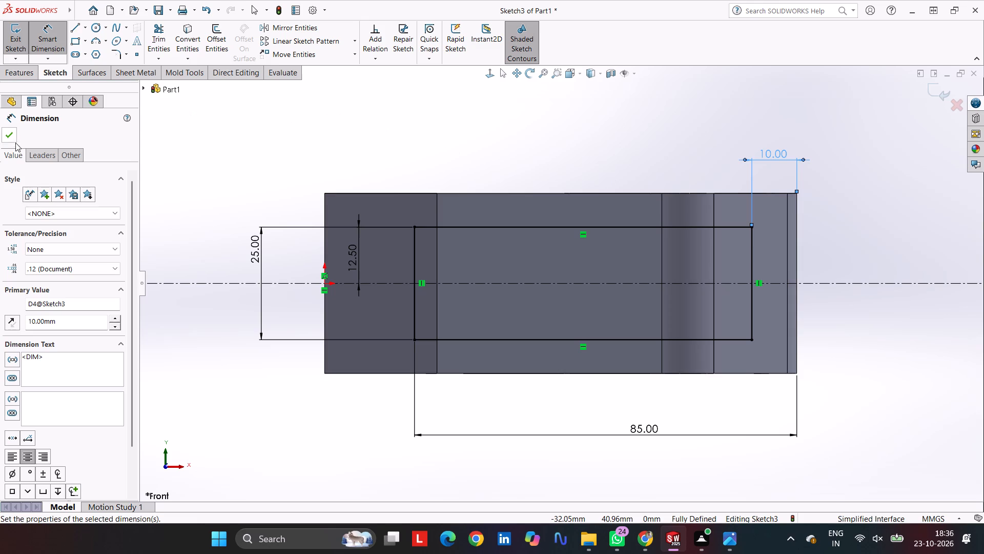
click(13, 137)
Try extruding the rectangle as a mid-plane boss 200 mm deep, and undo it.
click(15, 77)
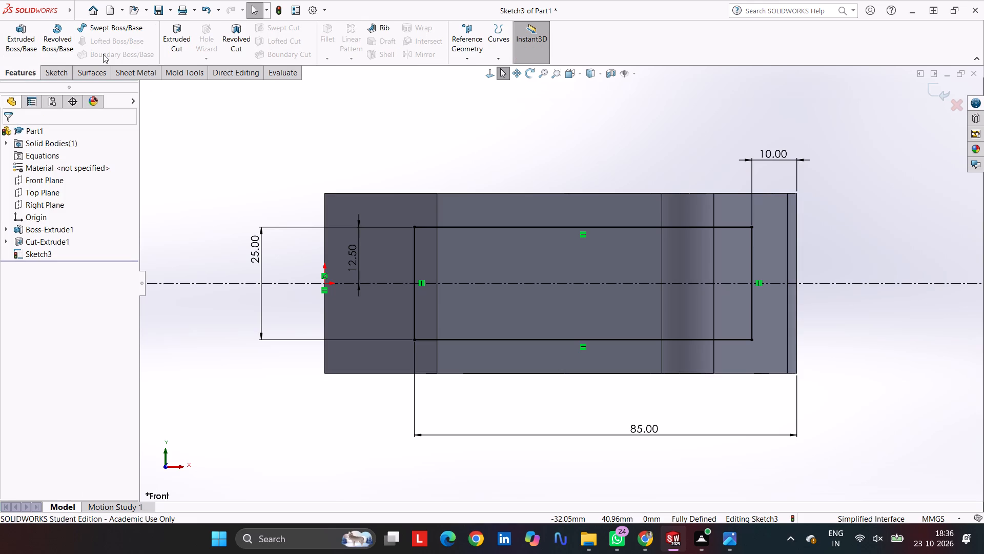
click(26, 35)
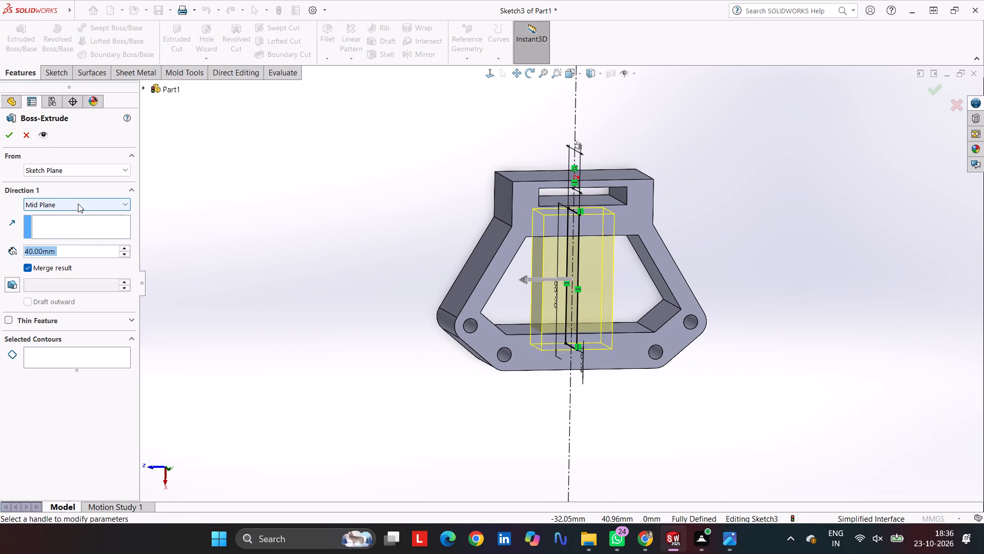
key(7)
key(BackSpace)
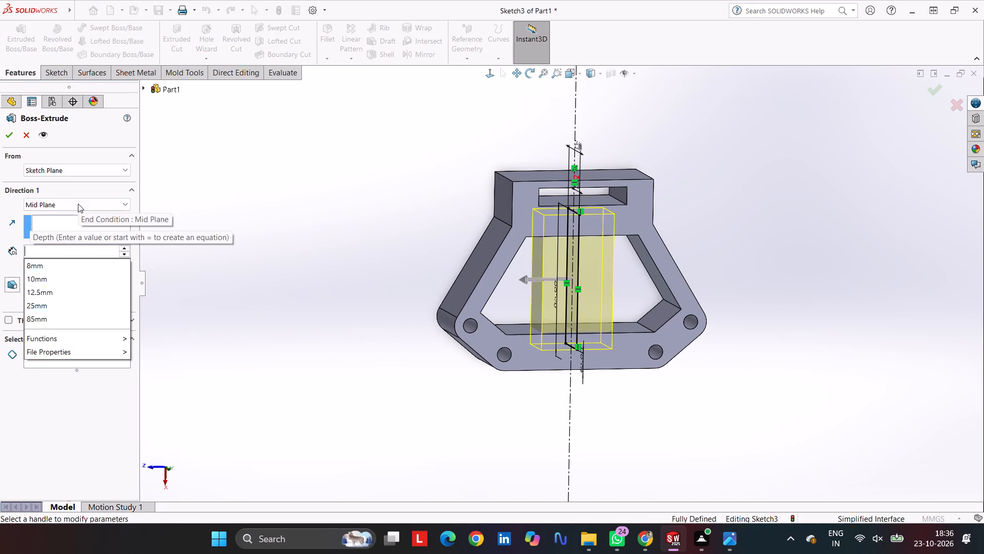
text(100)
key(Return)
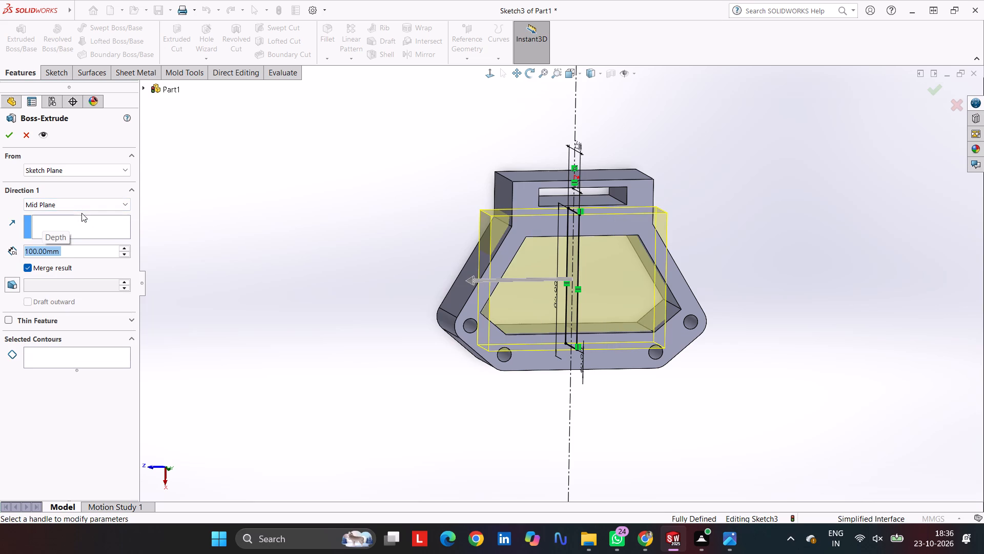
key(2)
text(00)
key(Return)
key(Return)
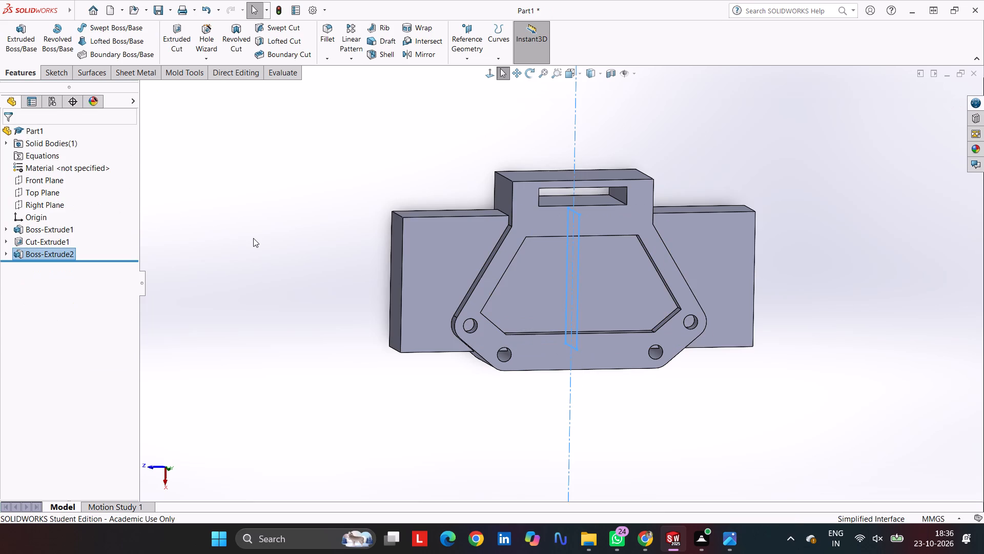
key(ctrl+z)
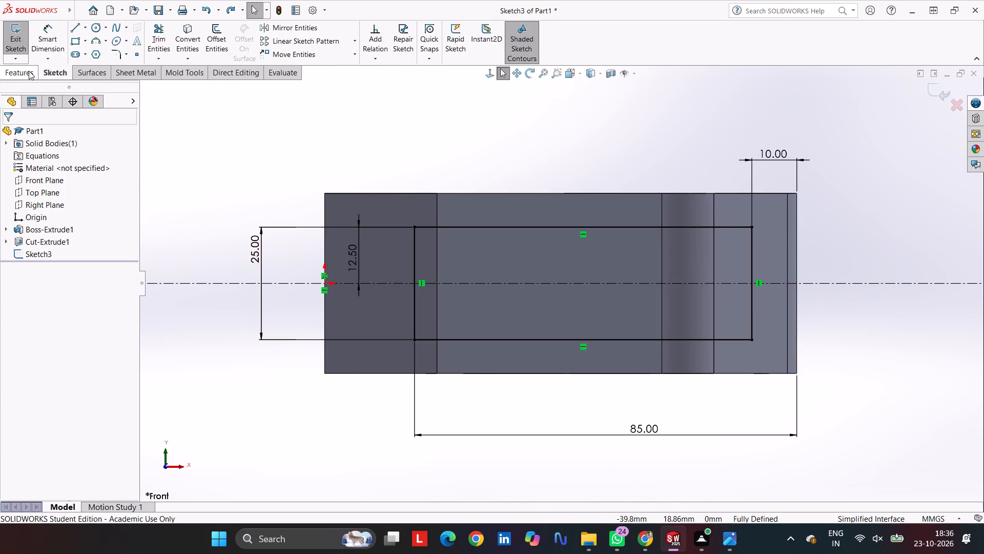
Cut the rectangle through the body with a 200 mm mid-plane Extruded Cut.
click(29, 71)
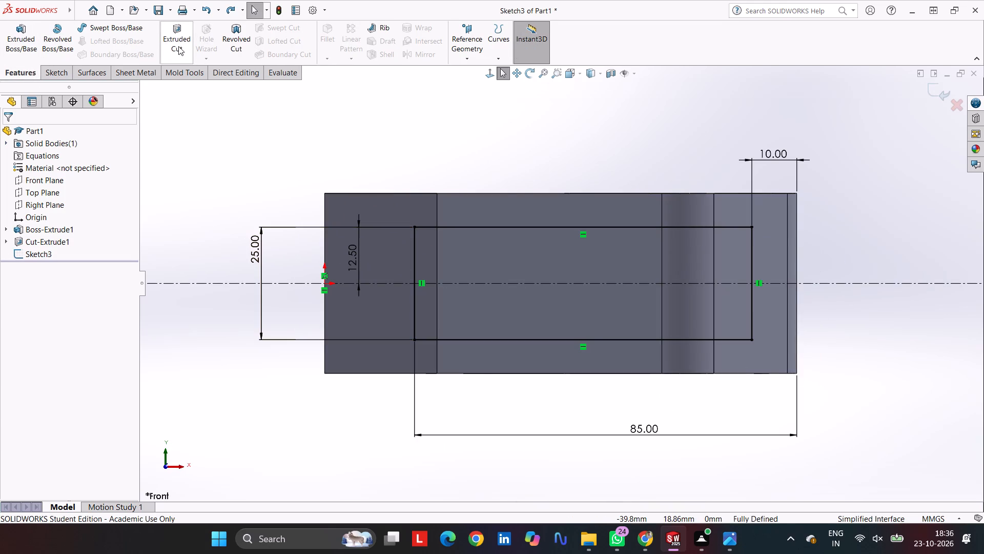
click(178, 46)
middle_drag(494, 121, 466, 280)
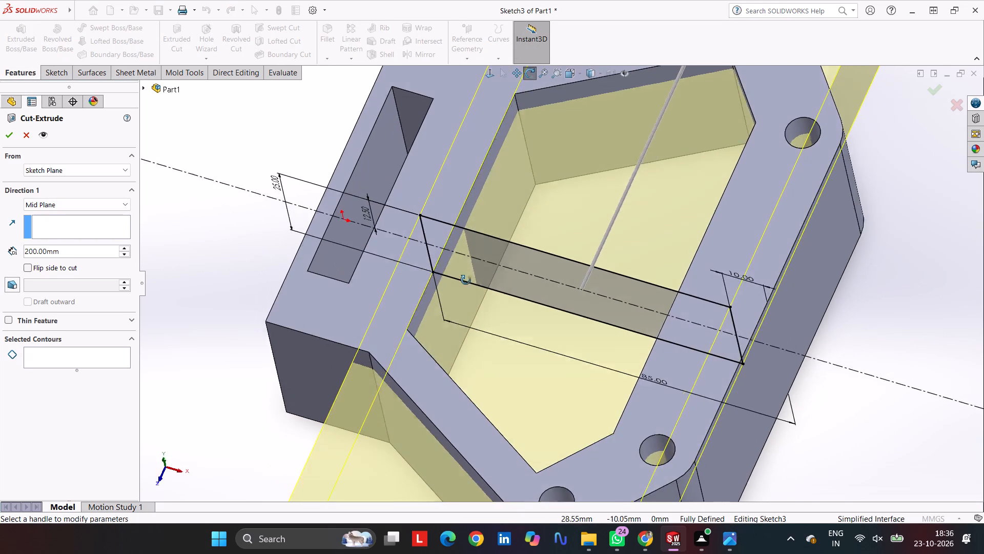
middle_drag(466, 280, 468, 300)
scroll(485, 281, up, 5)
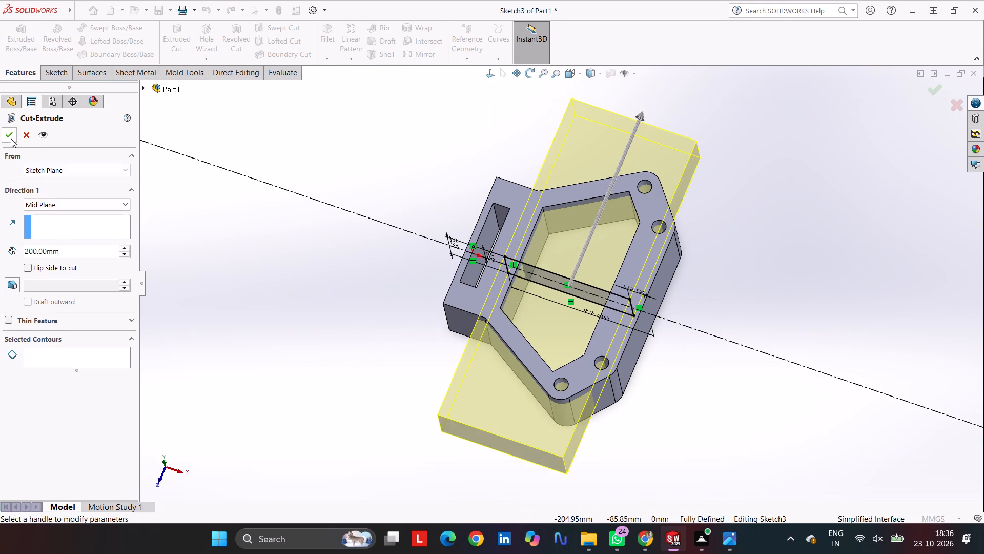
click(9, 138)
click(288, 273)
Examine the rectangular cut between the two plates, the end walls and the holes from several sides.
middle_drag(306, 294, 315, 148)
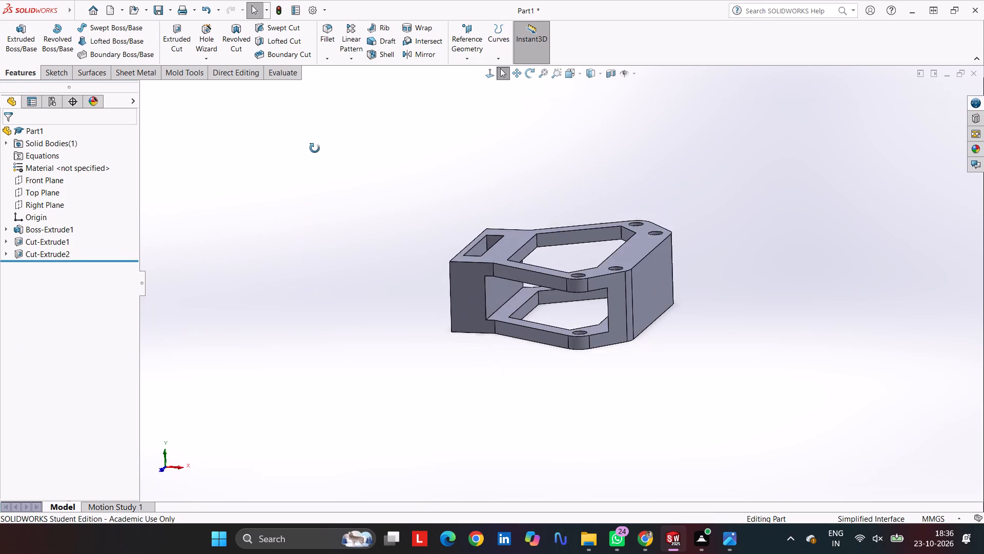
middle_drag(315, 148, 260, 201)
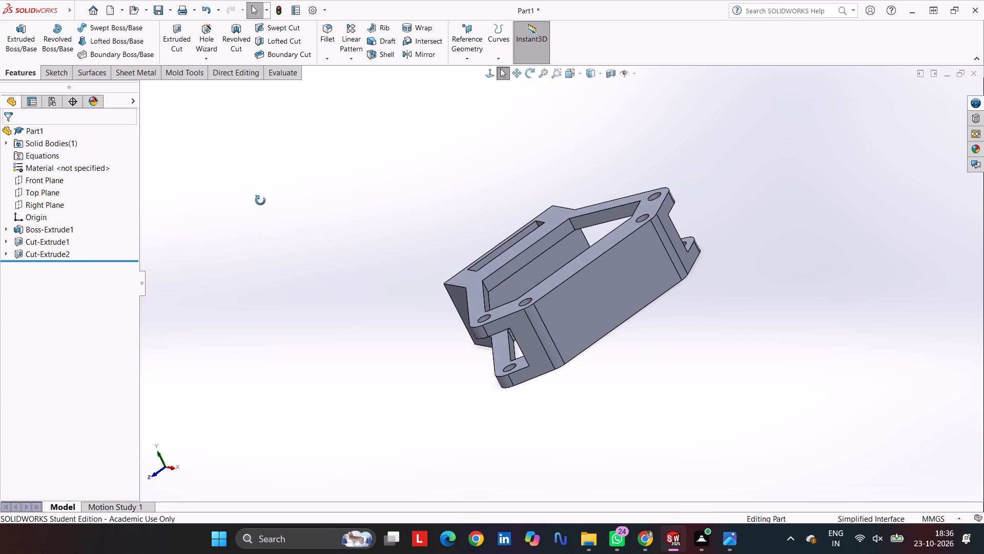
middle_drag(260, 201, 270, 209)
middle_drag(289, 227, 288, 223)
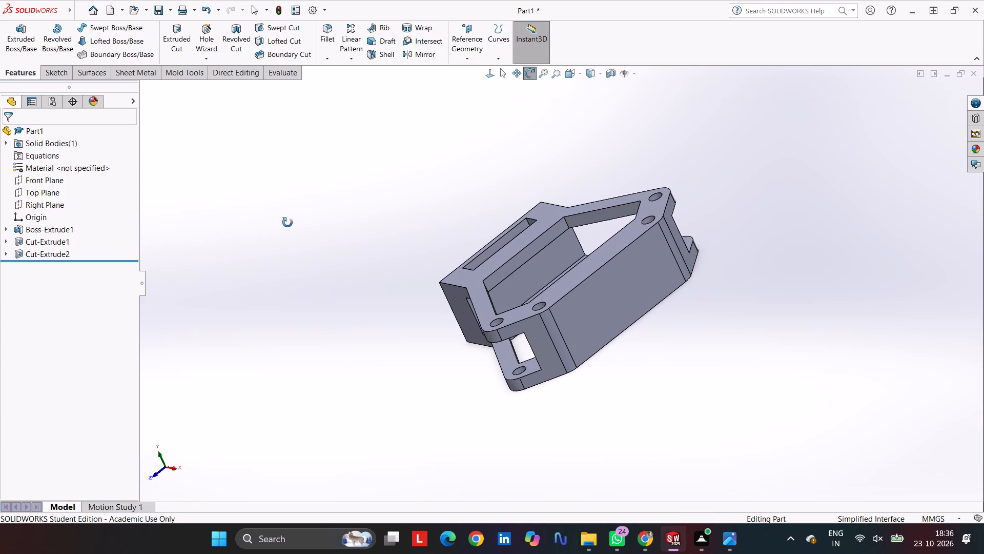
middle_drag(288, 223, 377, 206)
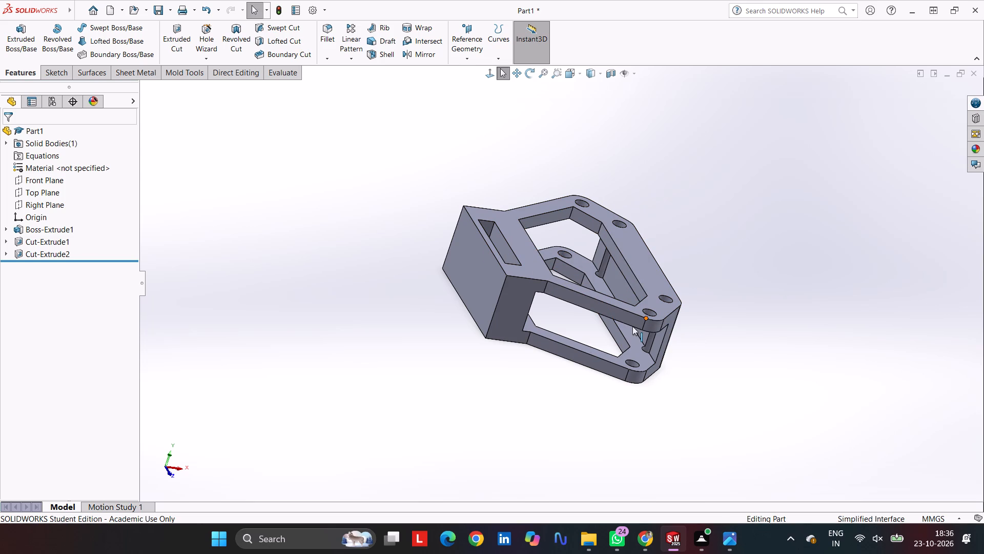
middle_drag(781, 303, 893, 268)
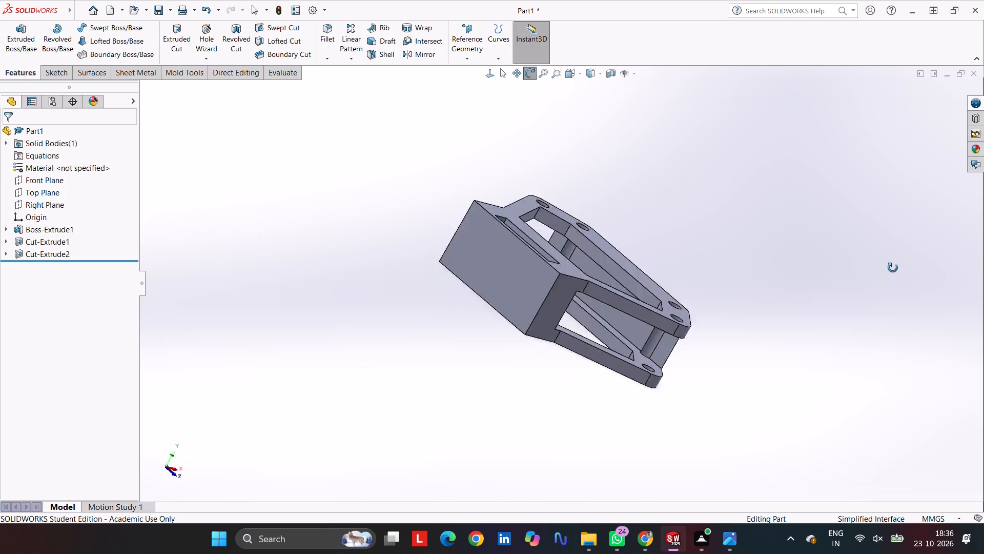
middle_drag(893, 268, 699, 353)
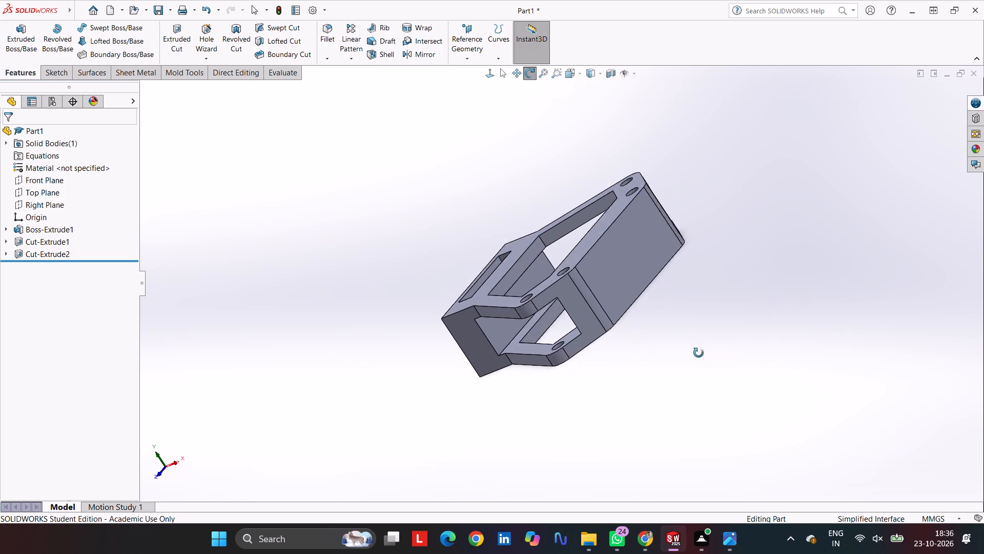
middle_drag(699, 353, 722, 366)
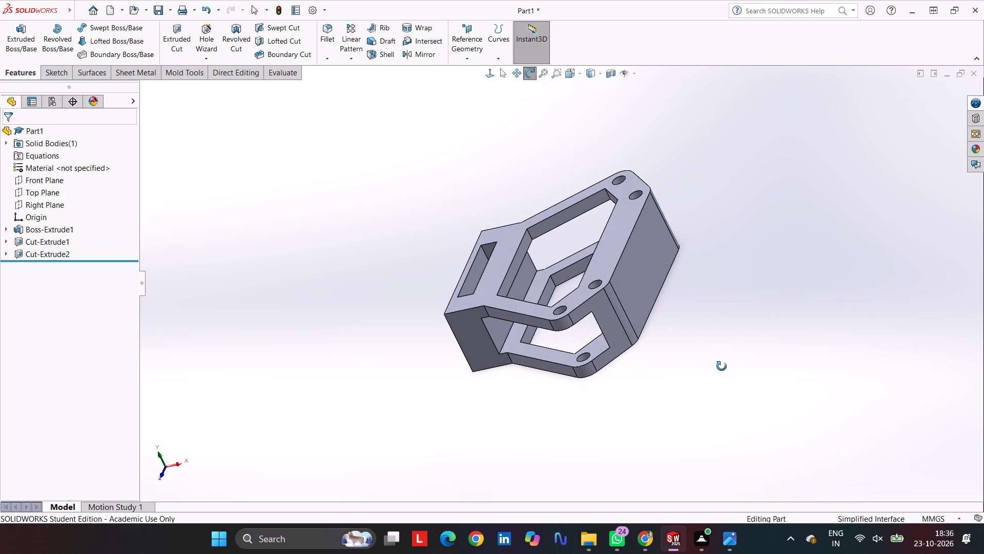
middle_drag(722, 366, 634, 362)
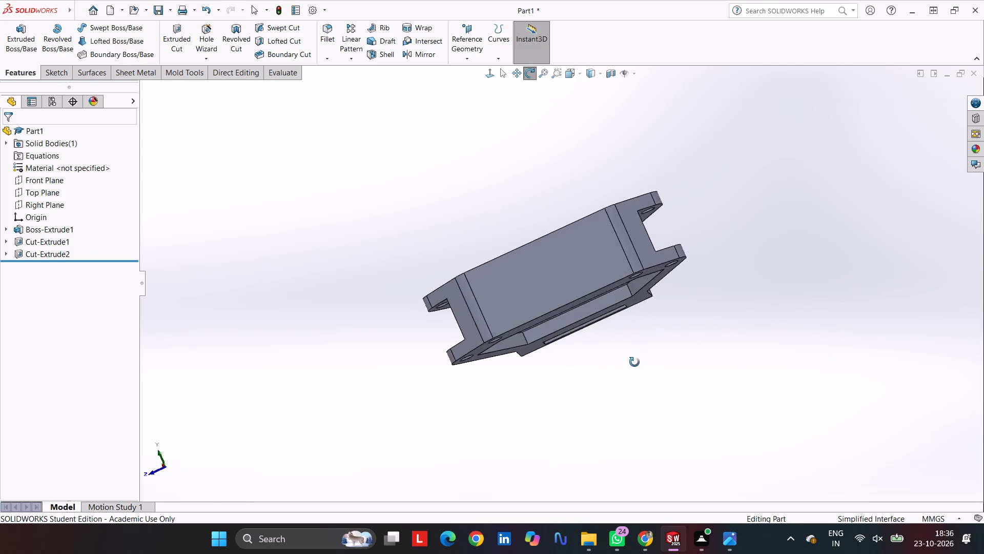
middle_drag(634, 362, 622, 454)
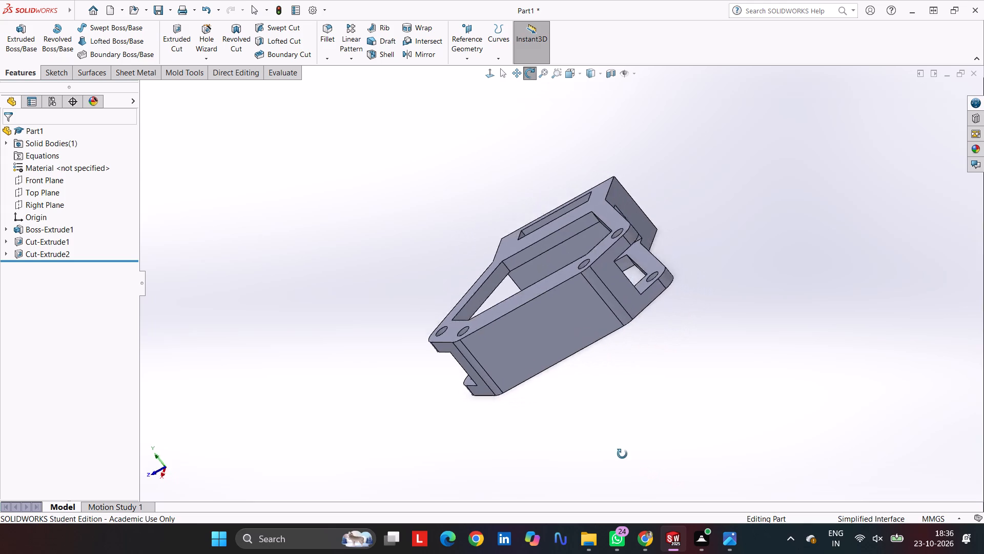
middle_drag(622, 454, 612, 420)
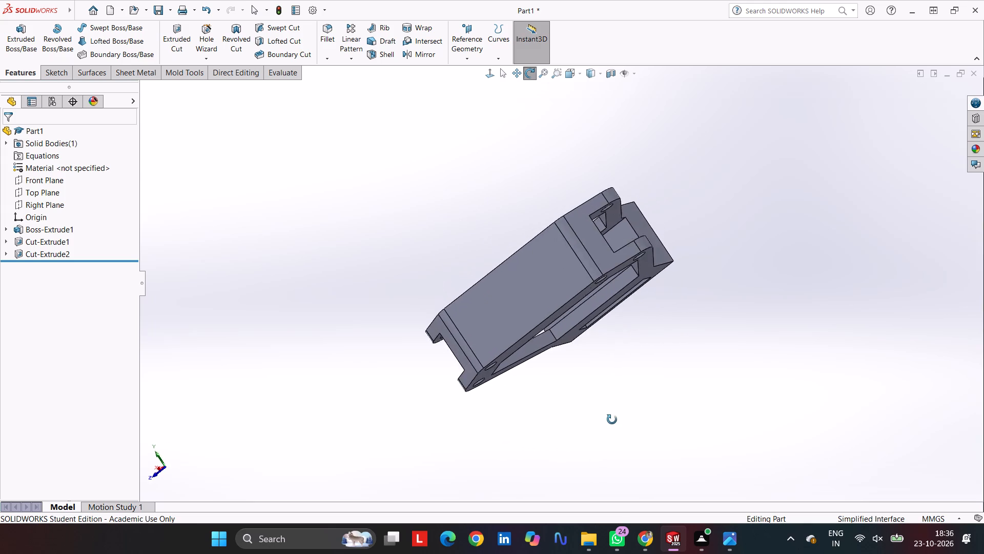
Start a sketch on the central flat outer face of the holed end wall, with infinite vertical and horizontal construction lines through the origin.
middle_drag(612, 420, 728, 324)
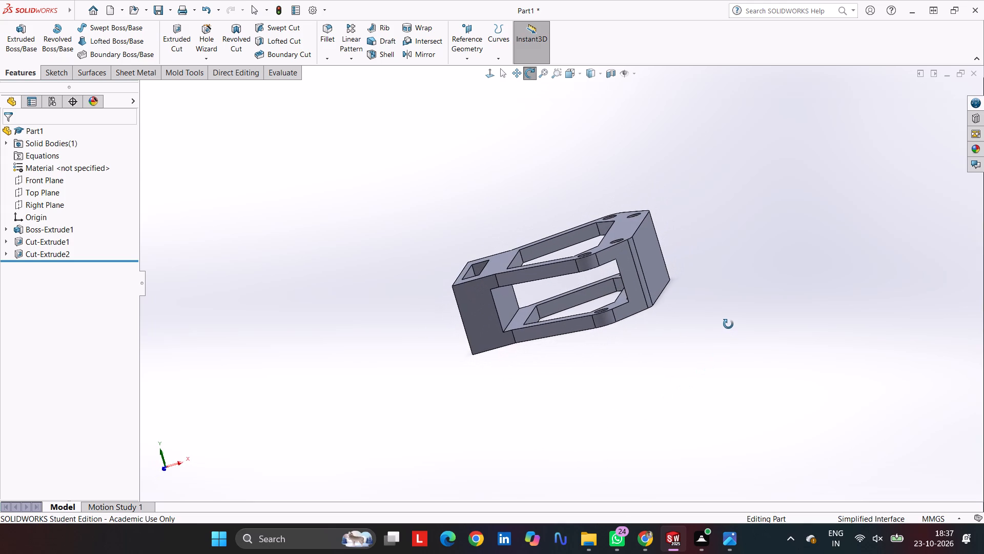
middle_drag(728, 324, 730, 322)
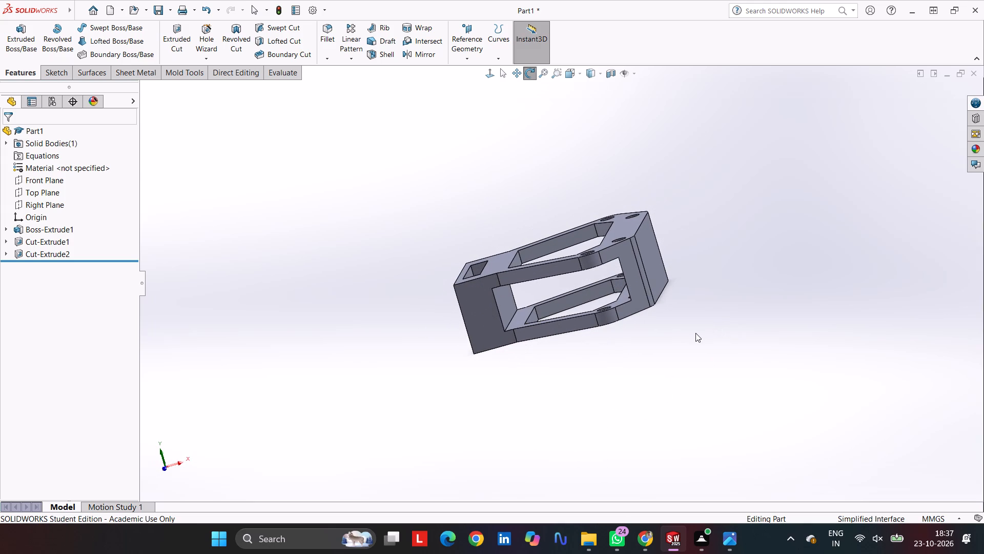
middle_drag(692, 332, 638, 378)
click(618, 290)
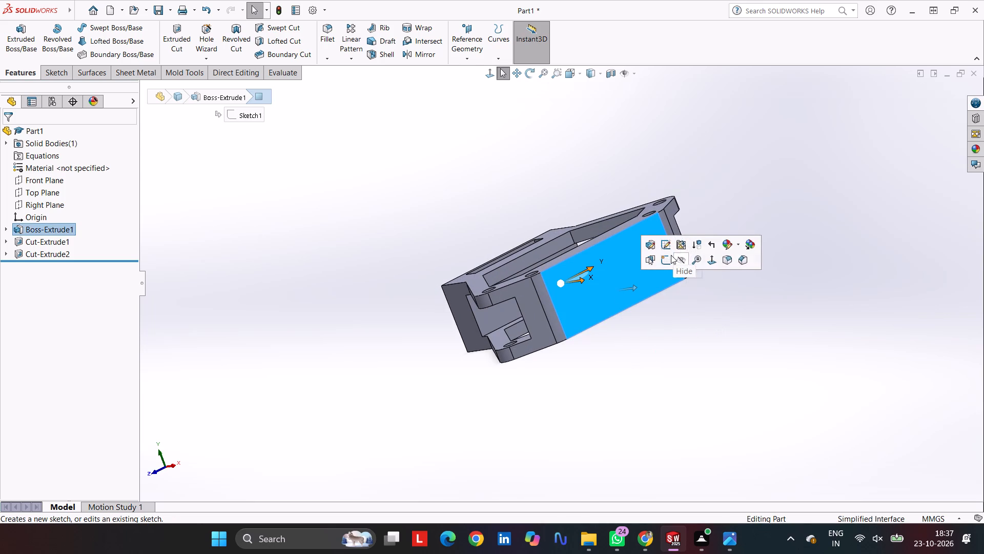
click(666, 257)
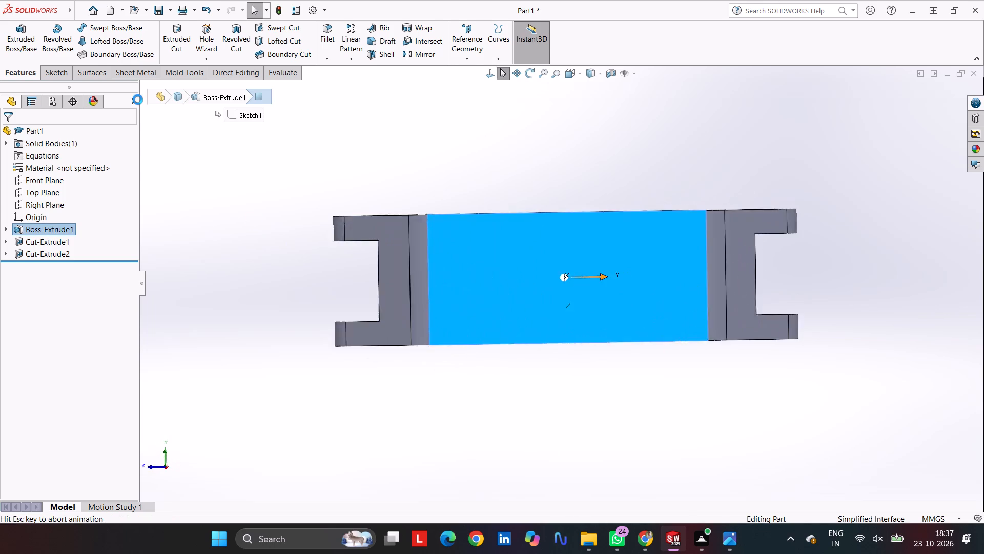
click(73, 23)
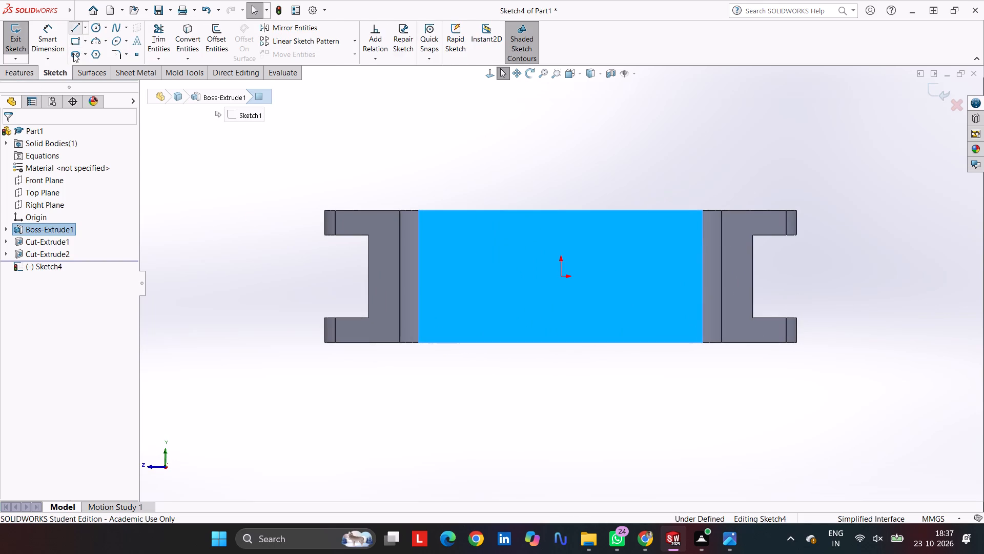
click(37, 229)
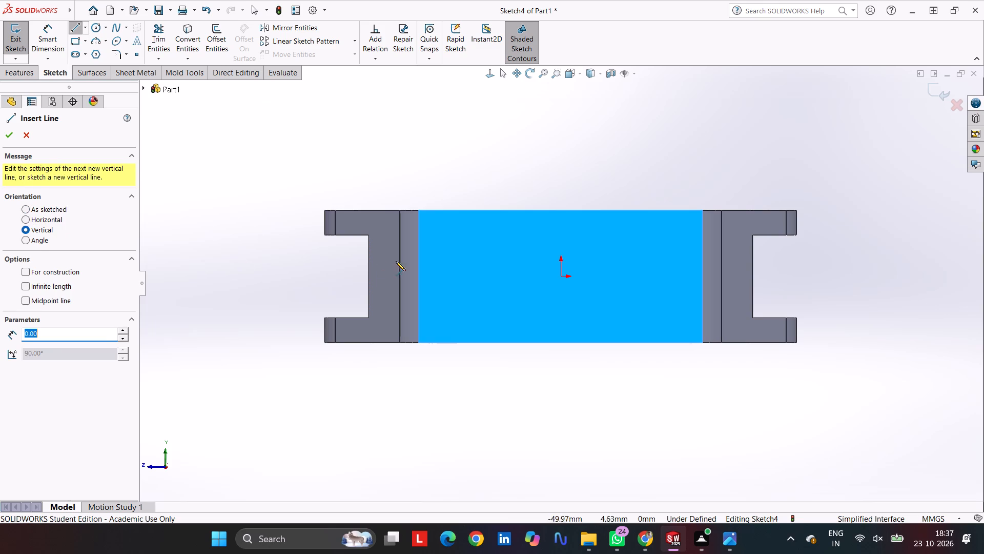
click(62, 286)
click(73, 272)
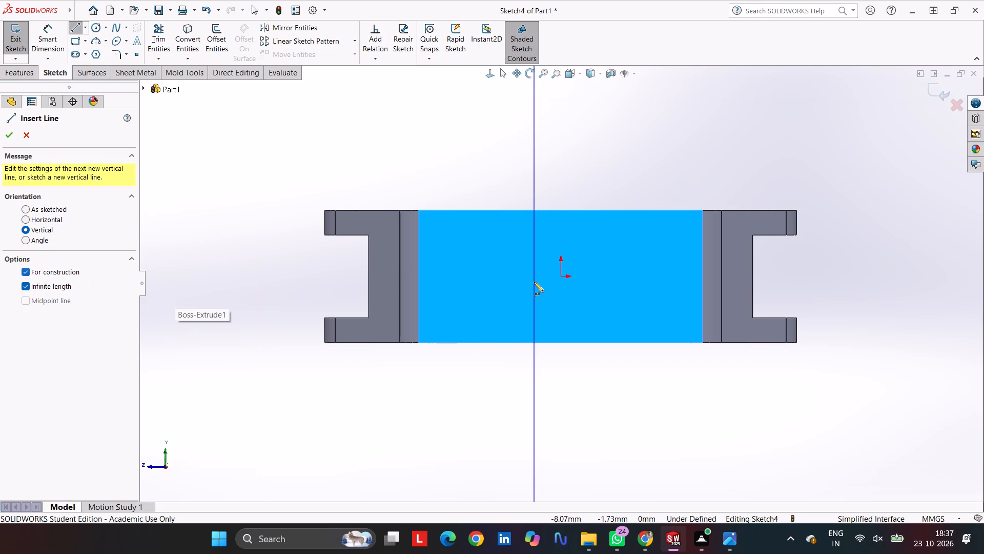
click(561, 278)
click(10, 136)
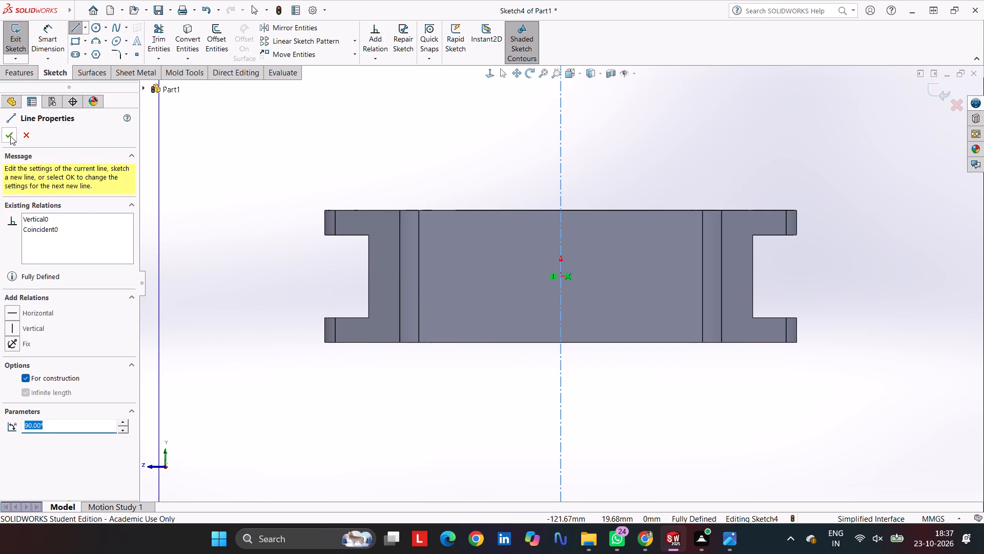
click(35, 217)
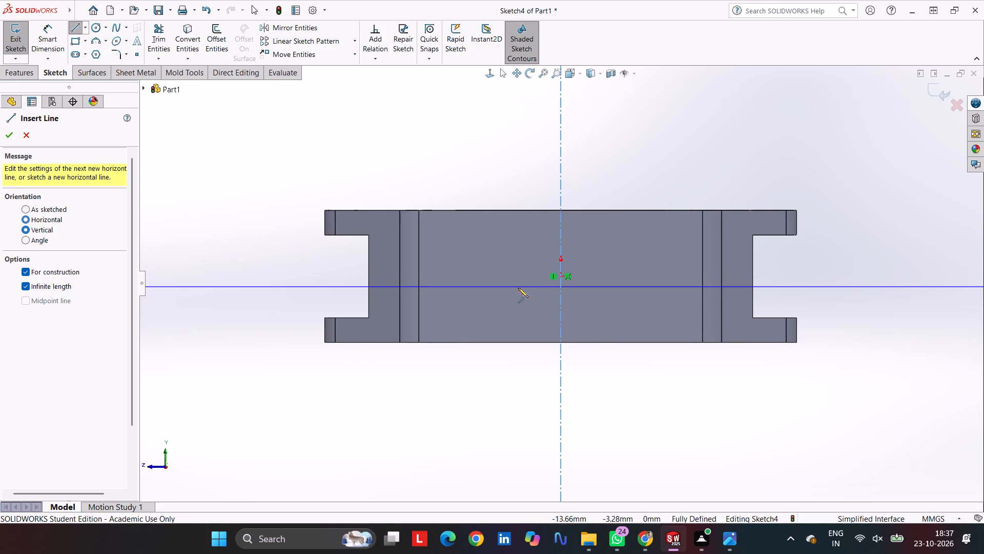
click(559, 276)
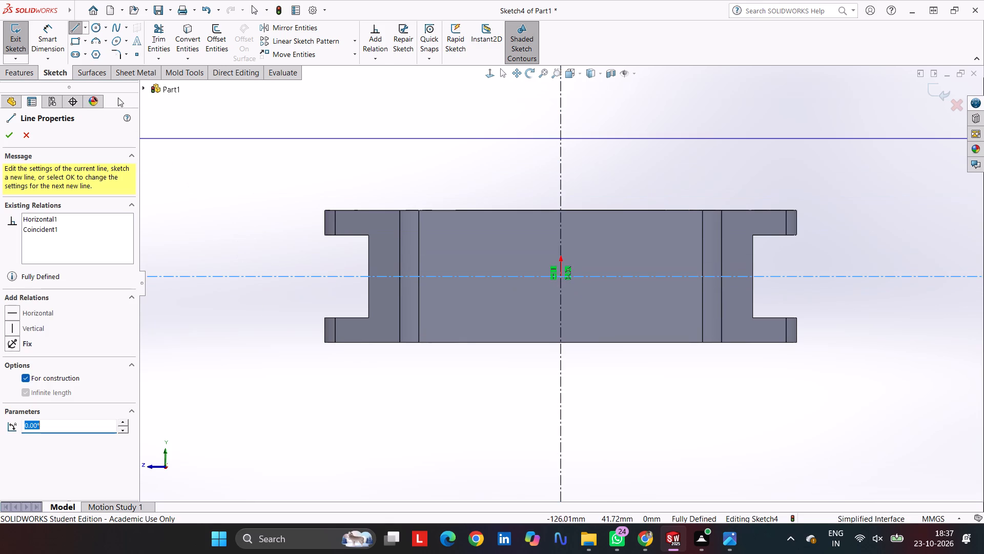
Sketch two corner rectangles, about 23 mm and 22 mm high, inward from the opposite ends of the upper plate's lower edge.
click(76, 44)
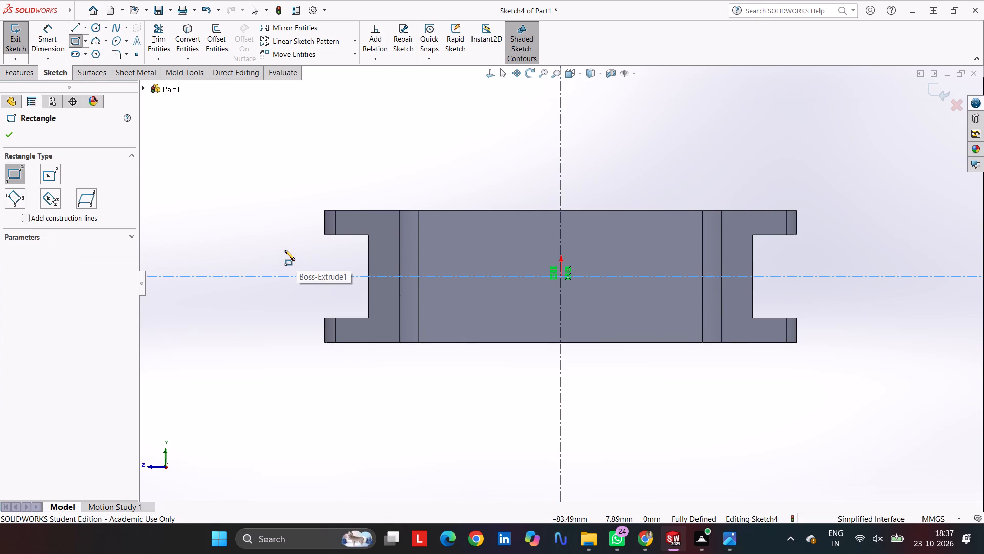
click(323, 236)
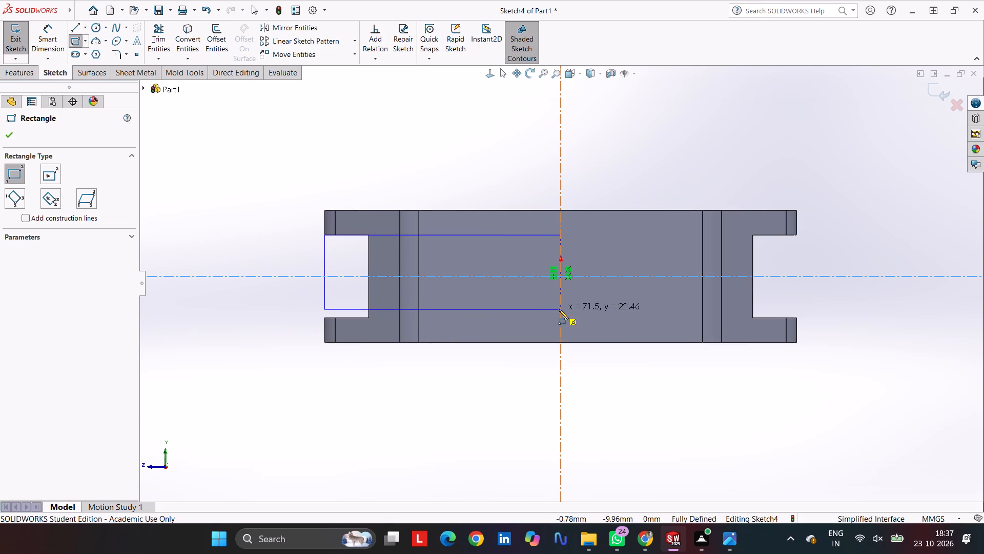
click(524, 310)
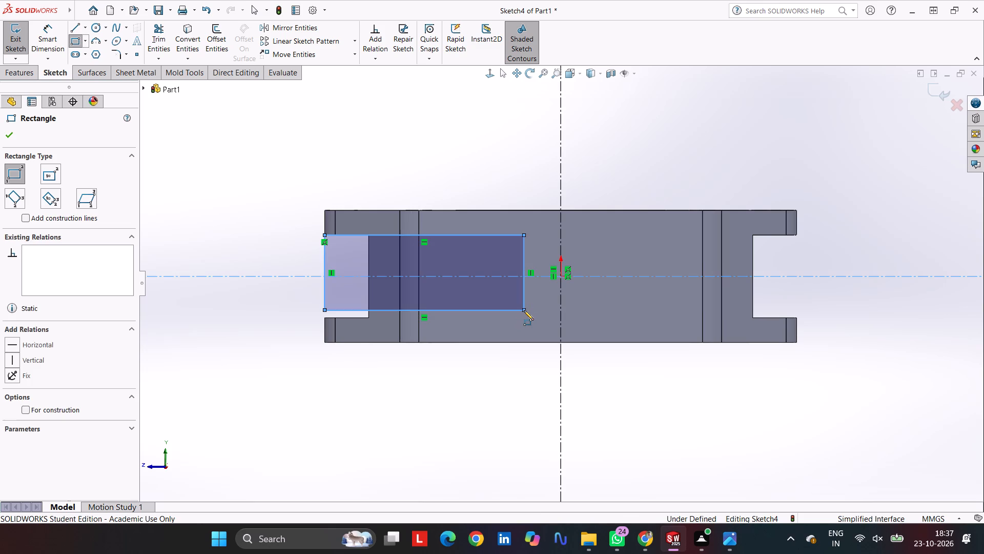
click(795, 236)
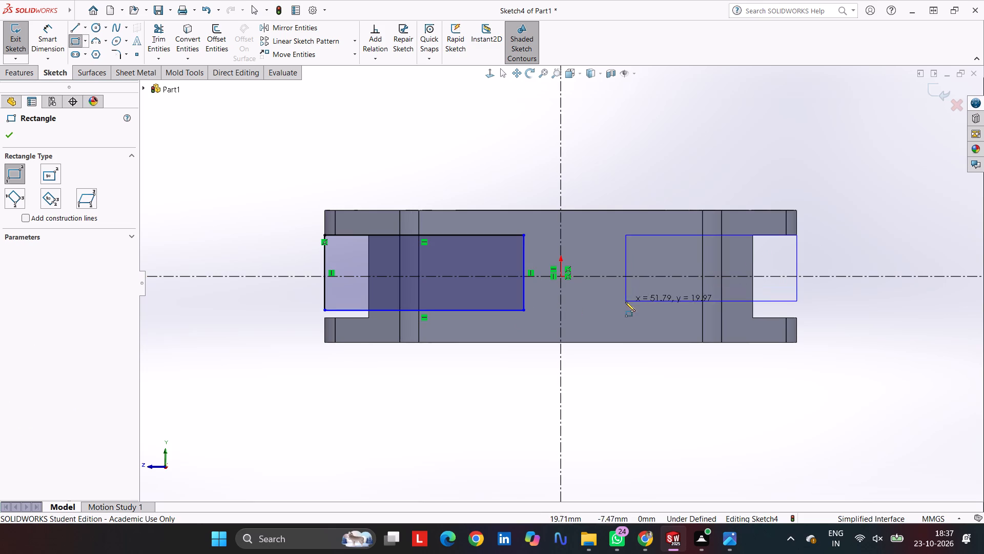
click(620, 307)
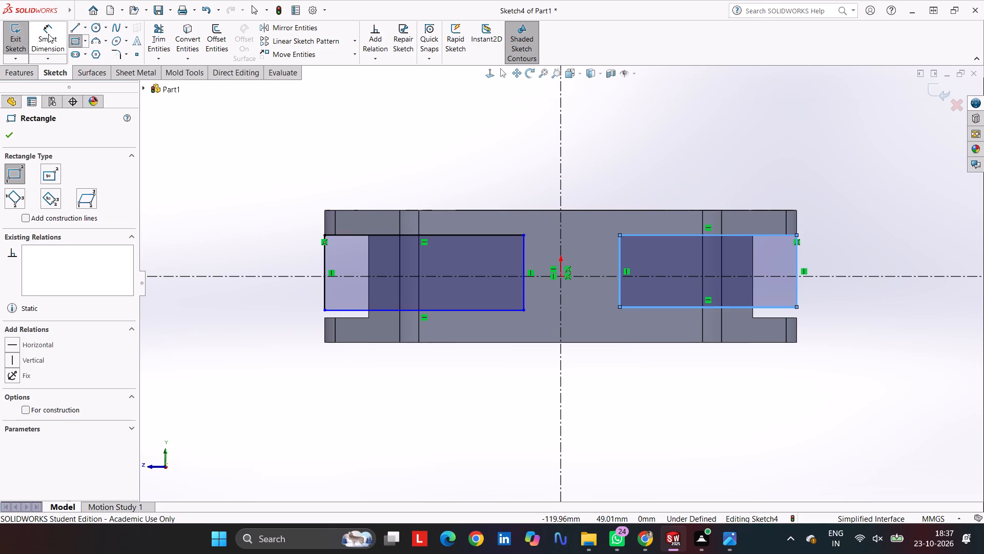
Dimension the outer vertical side of each rectangle as 25 mm.
click(48, 34)
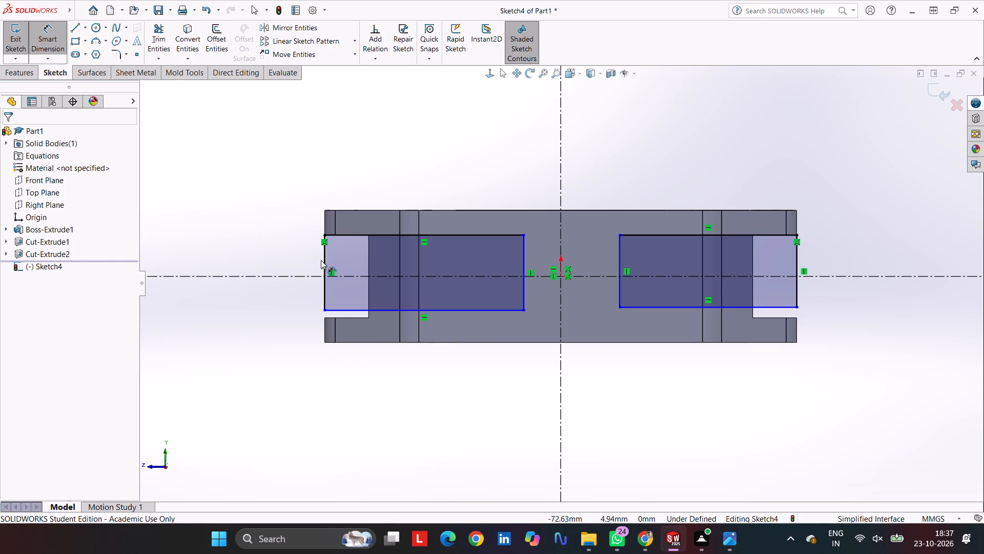
click(323, 261)
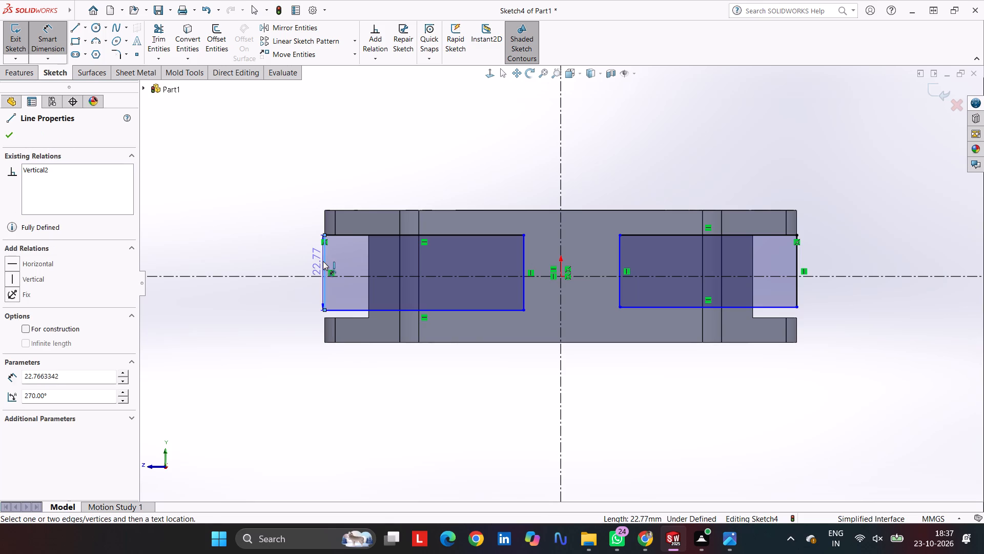
click(274, 250)
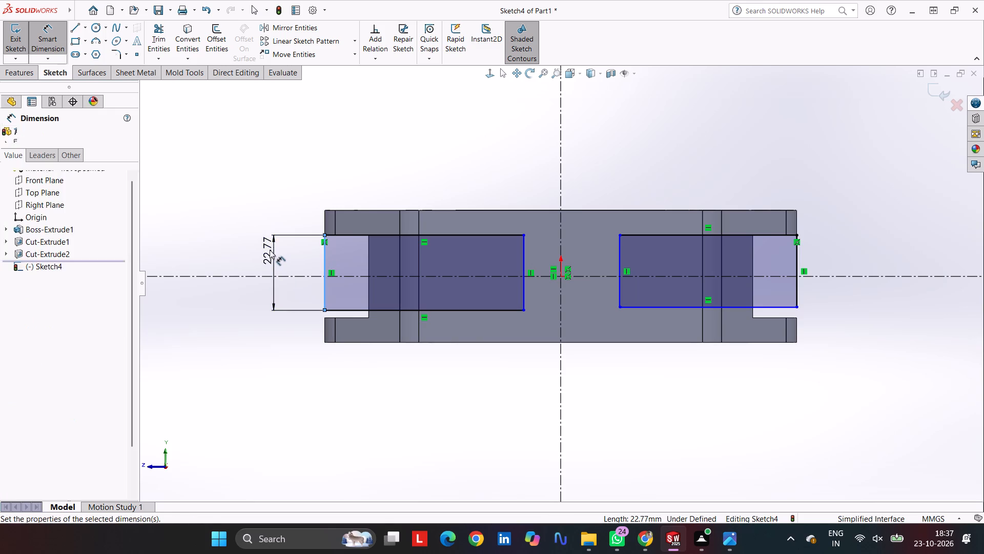
text(25)
key(Return)
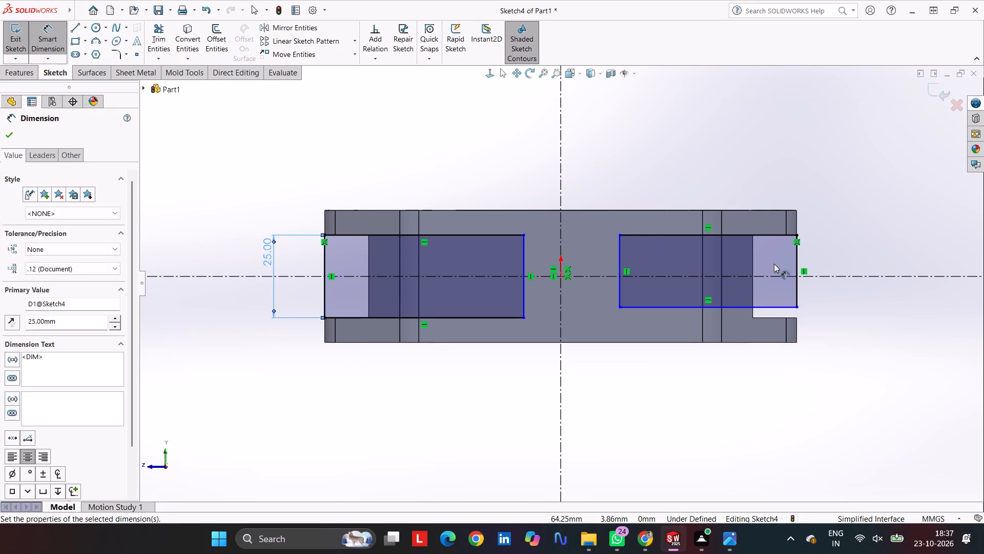
click(797, 272)
click(853, 252)
key(2)
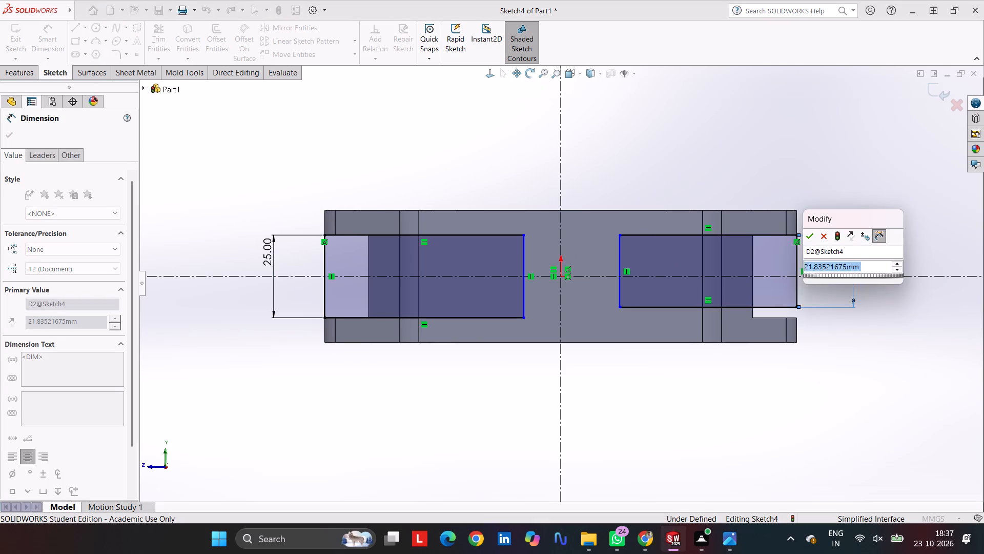
key(5)
key(Return)
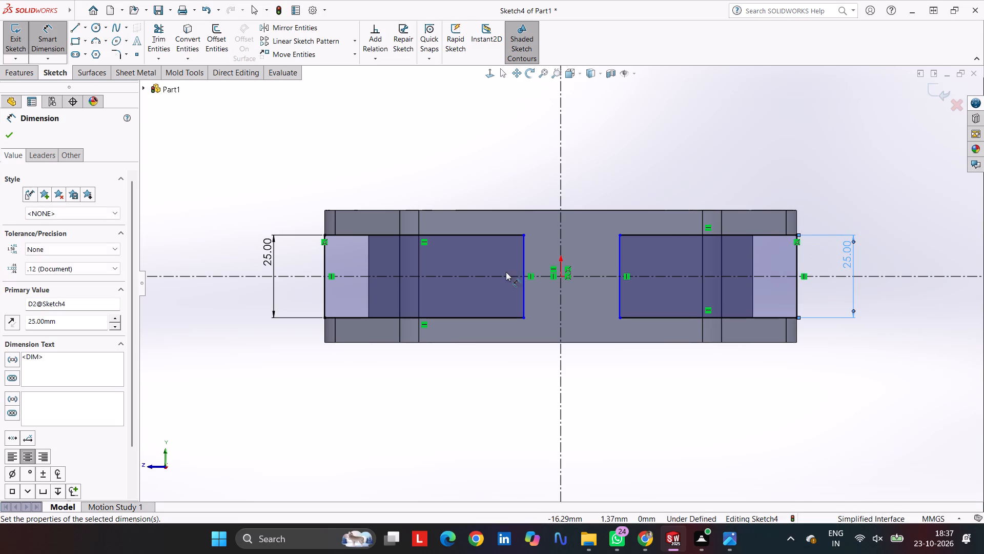
Dimension the gap between the rectangles as 25 mm and one inner side as 12.5 mm from the vertical centreline.
click(525, 298)
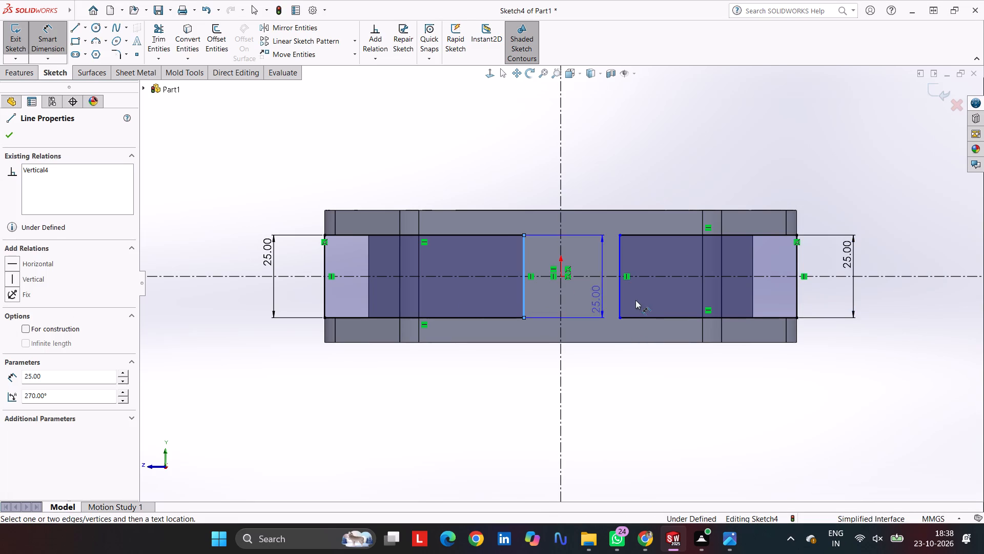
click(618, 298)
click(588, 390)
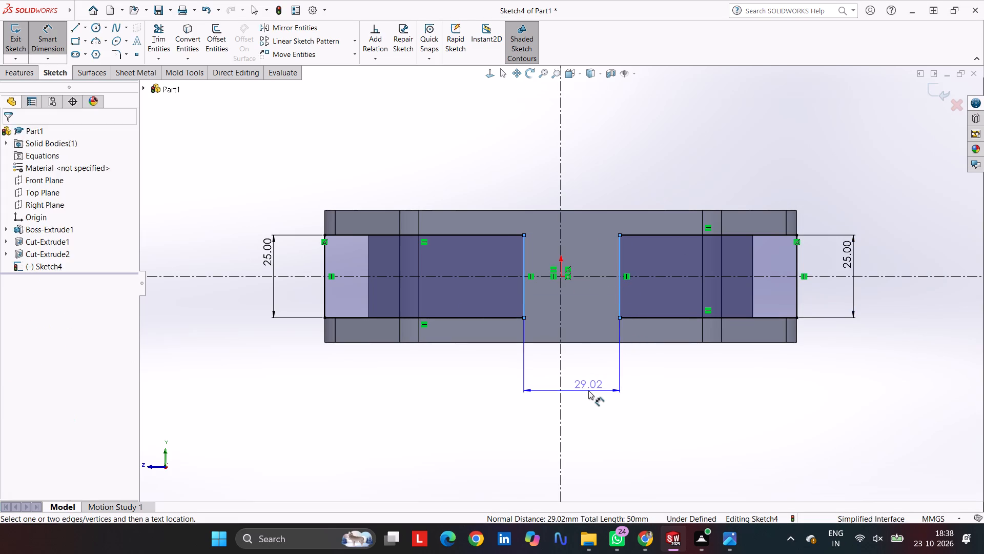
key(2)
key(5)
key(Return)
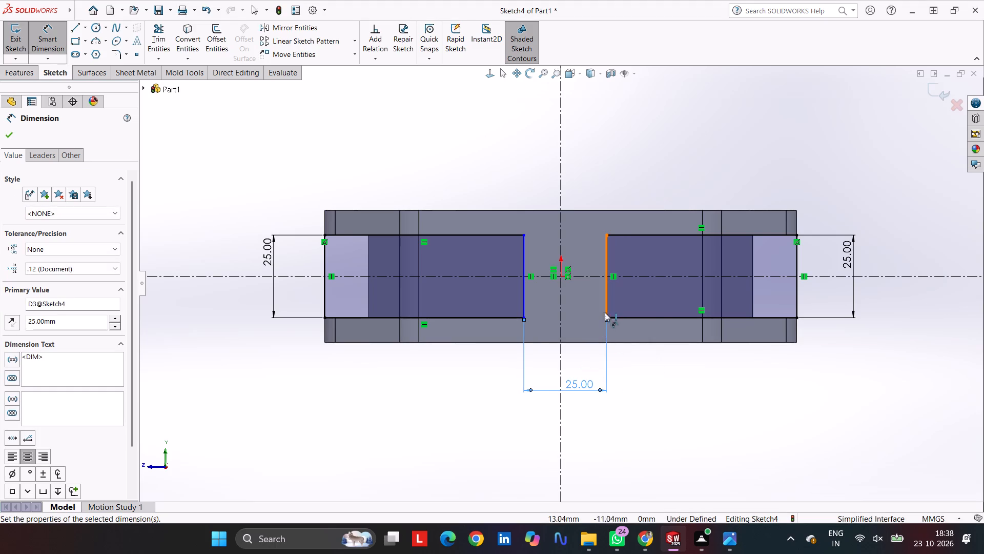
click(605, 307)
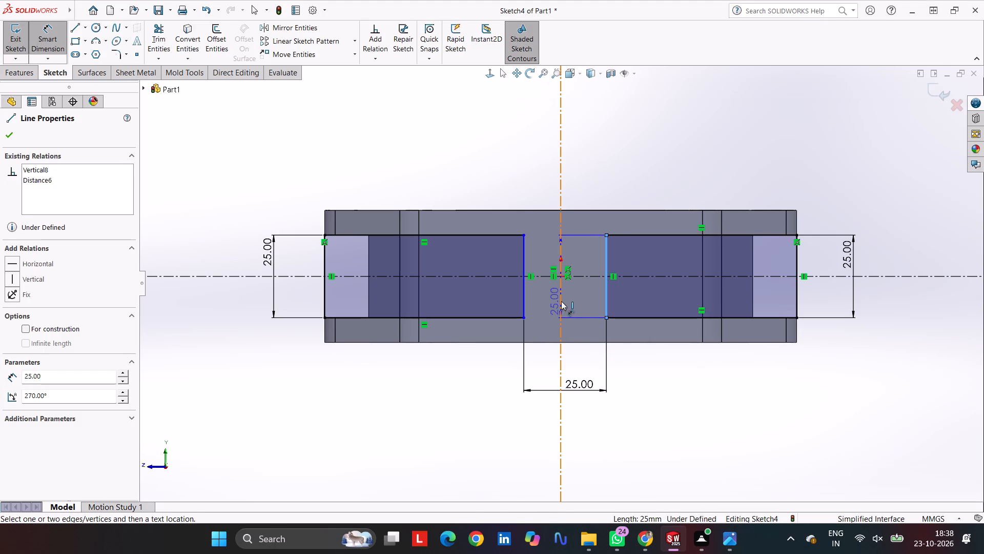
click(562, 300)
click(591, 185)
text(12)
text(.5)
key(Return)
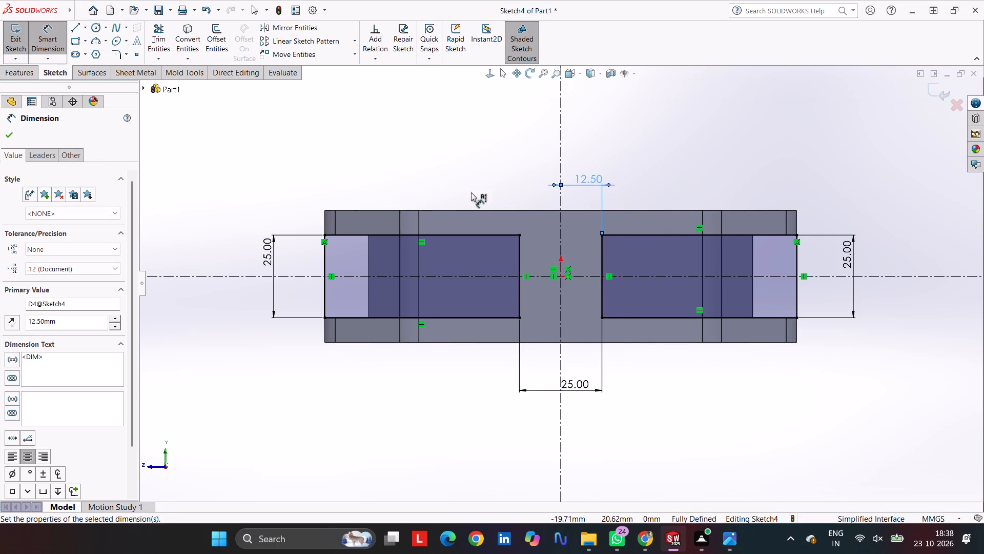
Cut both rectangles into the end wall with a blind Extruded Cut 20 mm deep.
click(2, 75)
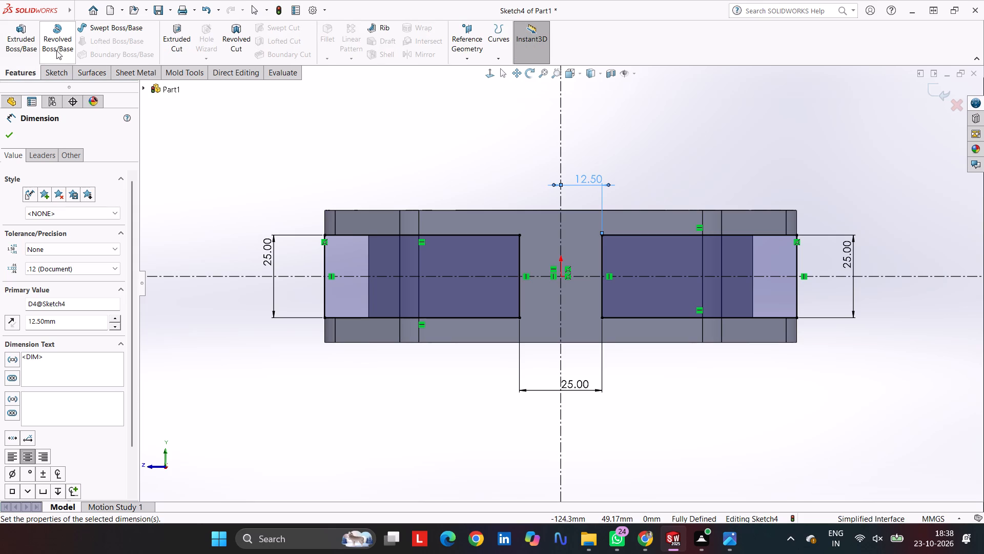
click(178, 43)
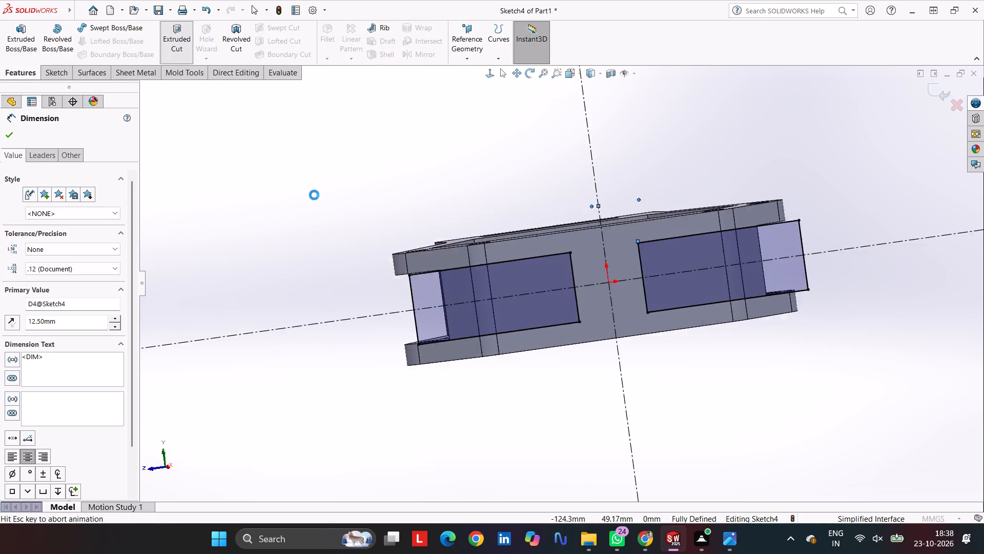
middle_drag(373, 232, 432, 250)
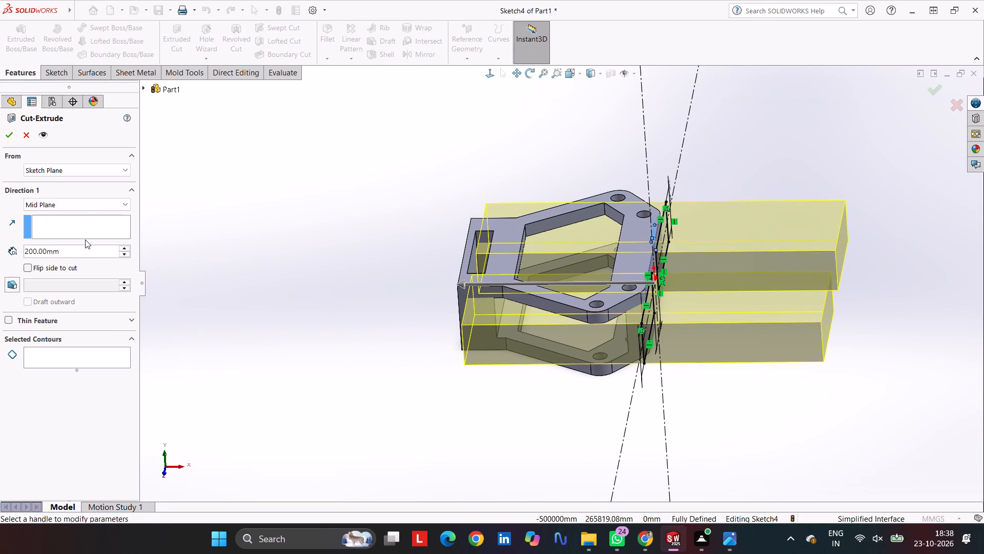
click(92, 201)
click(86, 212)
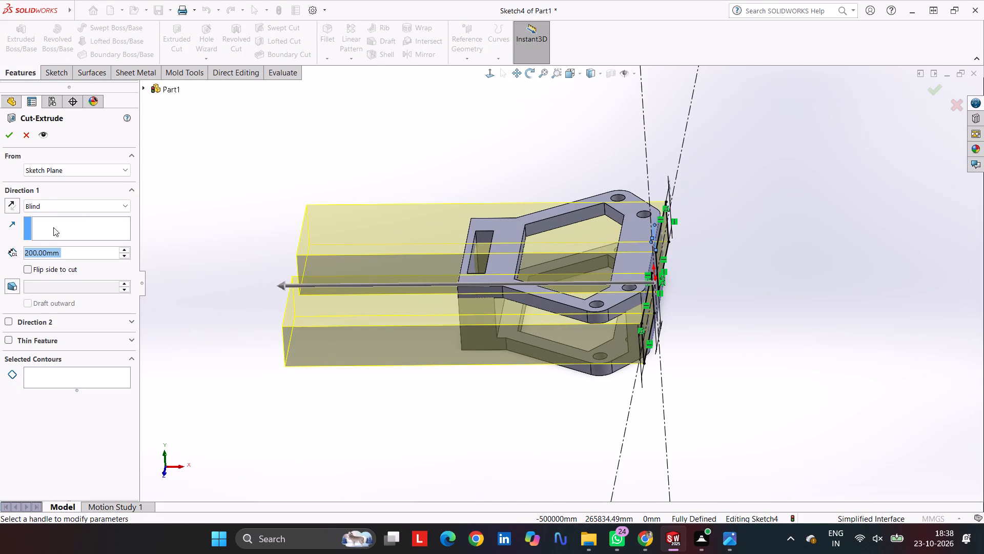
text(20)
key(Return)
key(Return)
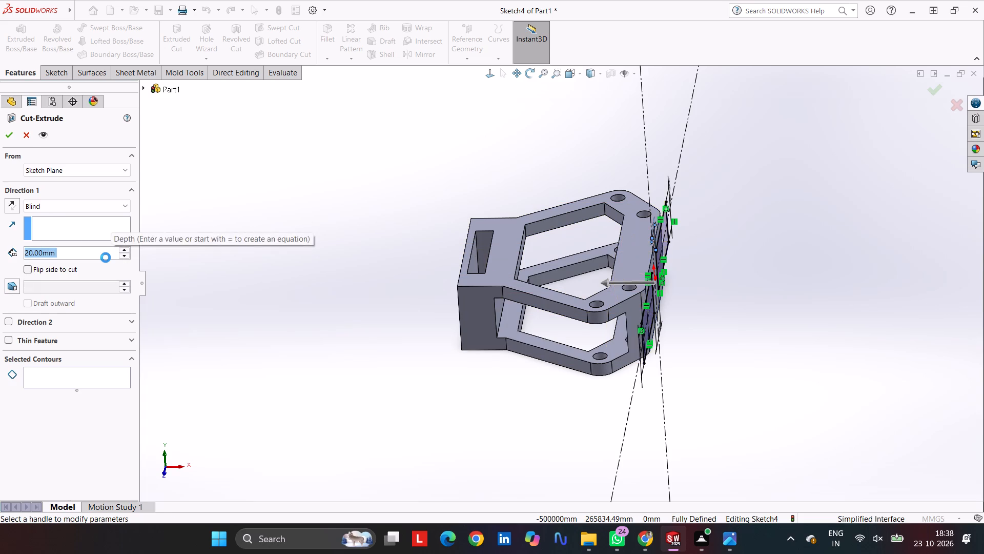
click(408, 193)
Examine the bracket from several sides, checking the end block, side openings and end-wall cuts.
middle_drag(408, 193, 339, 338)
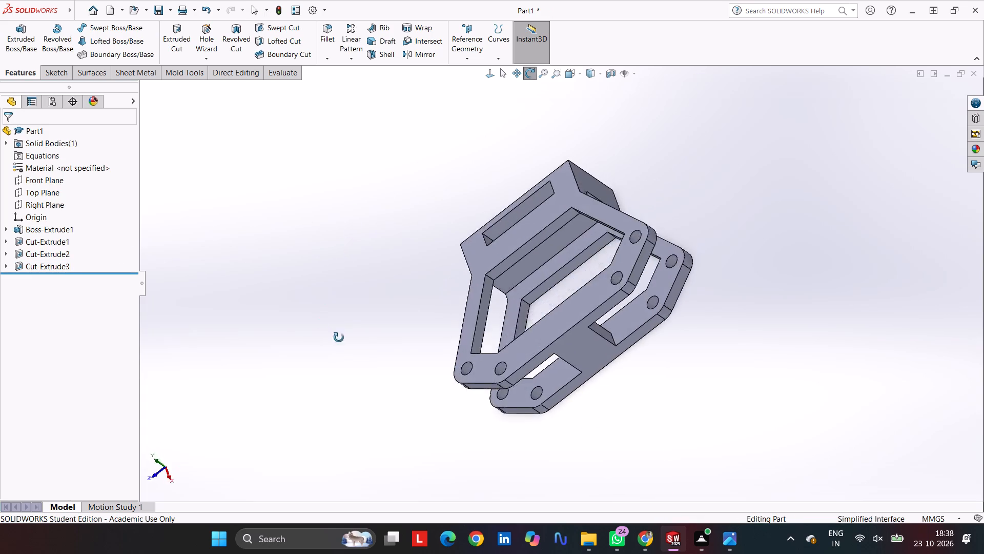
middle_drag(339, 338, 396, 278)
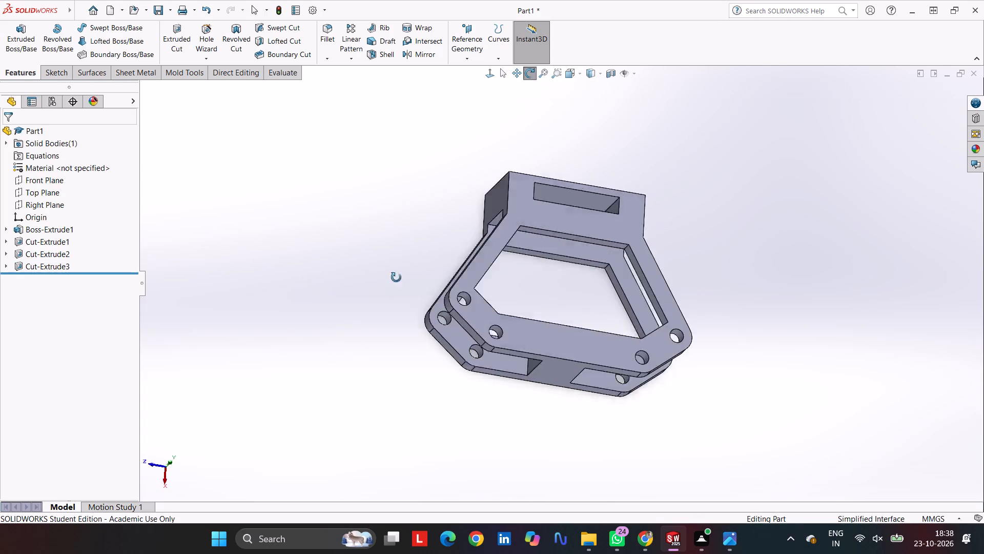
middle_drag(396, 278, 444, 337)
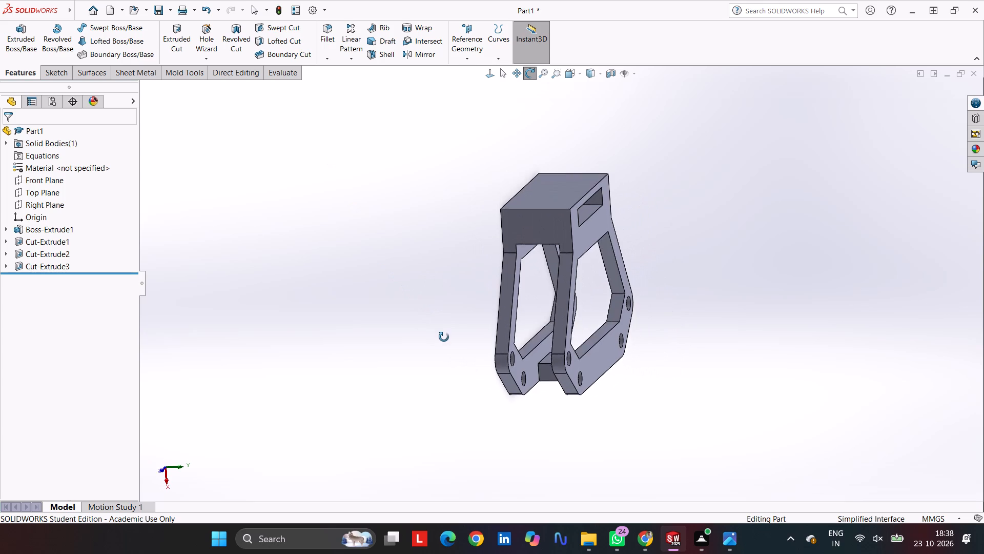
middle_drag(444, 337, 407, 288)
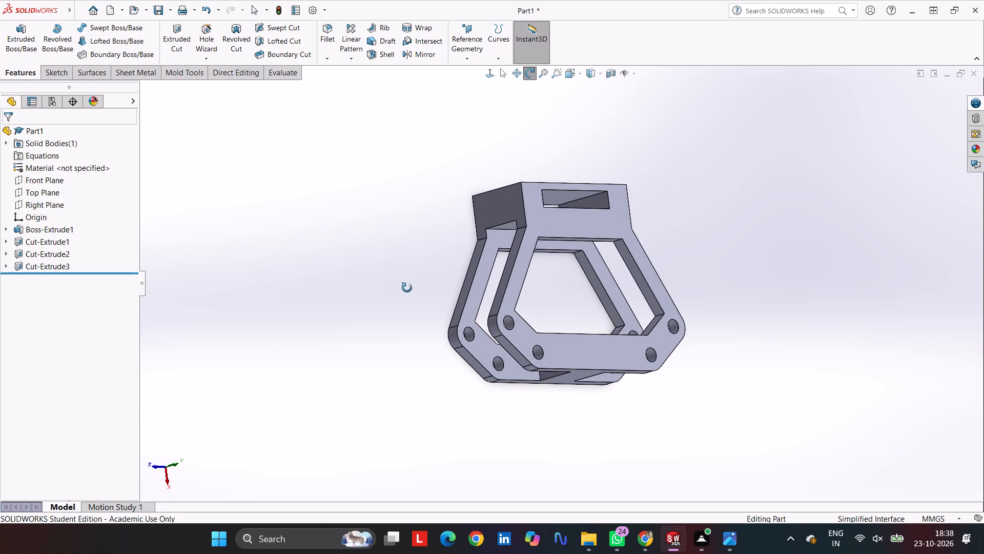
middle_drag(407, 288, 429, 331)
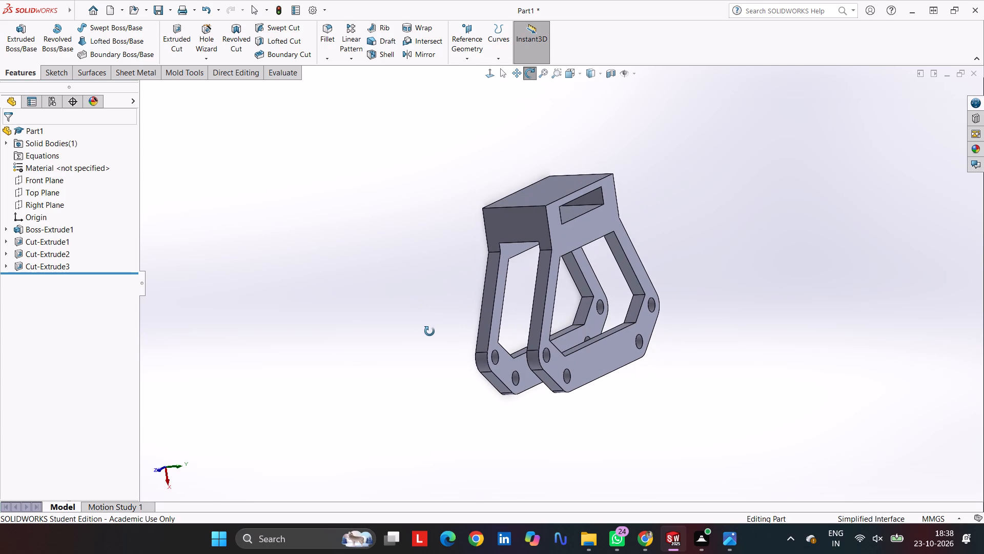
middle_drag(429, 331, 425, 319)
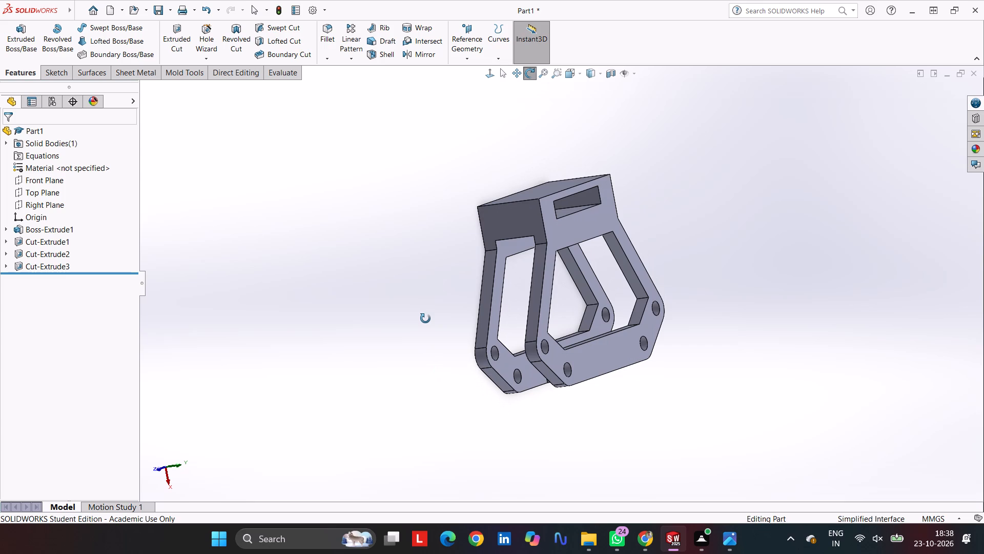
middle_drag(425, 319, 439, 279)
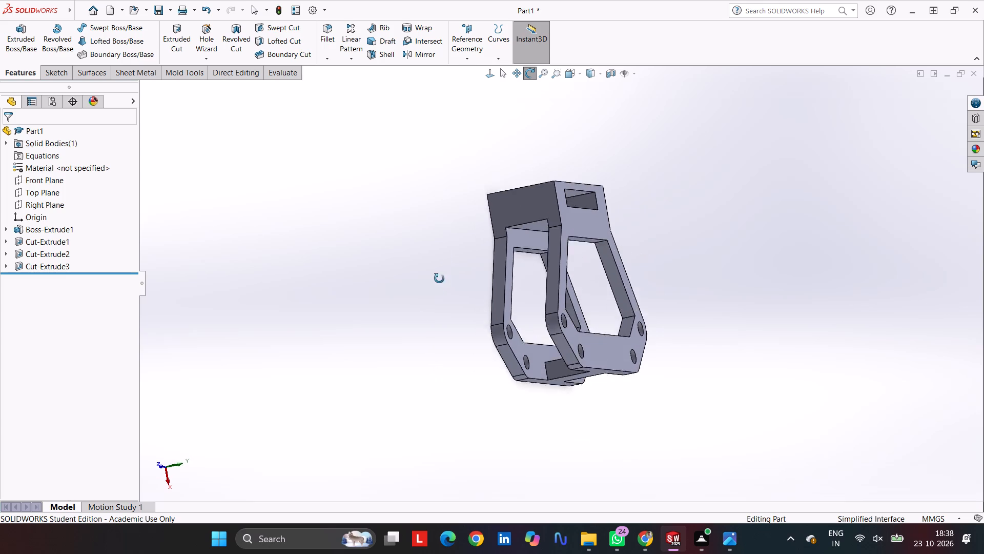
middle_drag(439, 279, 453, 282)
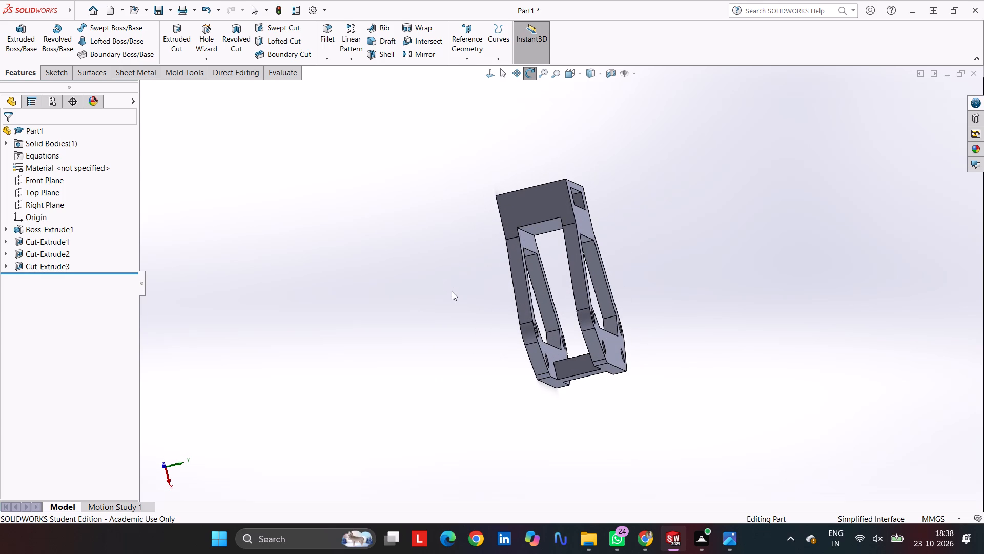
middle_drag(640, 236, 546, 306)
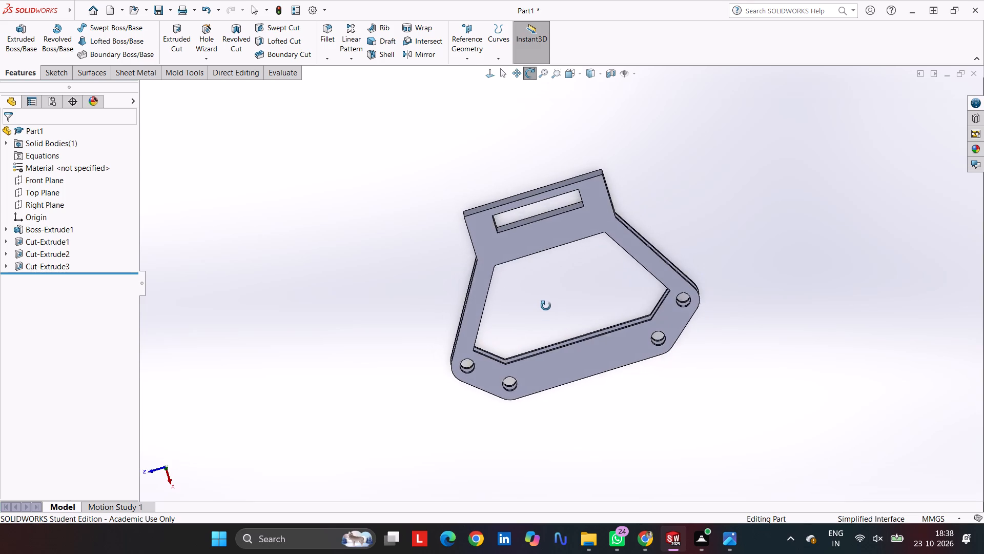
middle_drag(546, 306, 545, 302)
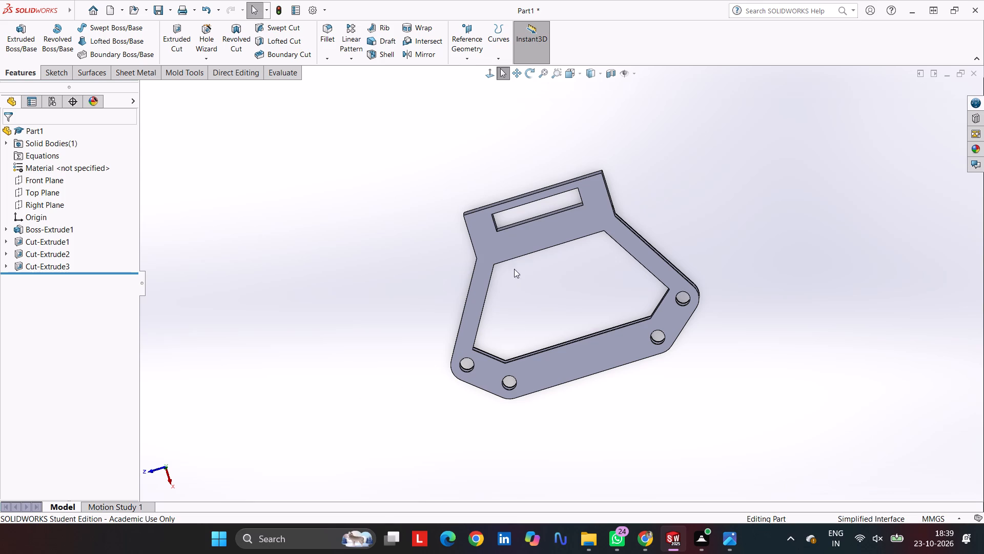
Sketch a circle centred on the origin on the slotted block's flat outer face and dimension its diameter as 24 mm.
middle_drag(403, 152, 433, 294)
click(545, 251)
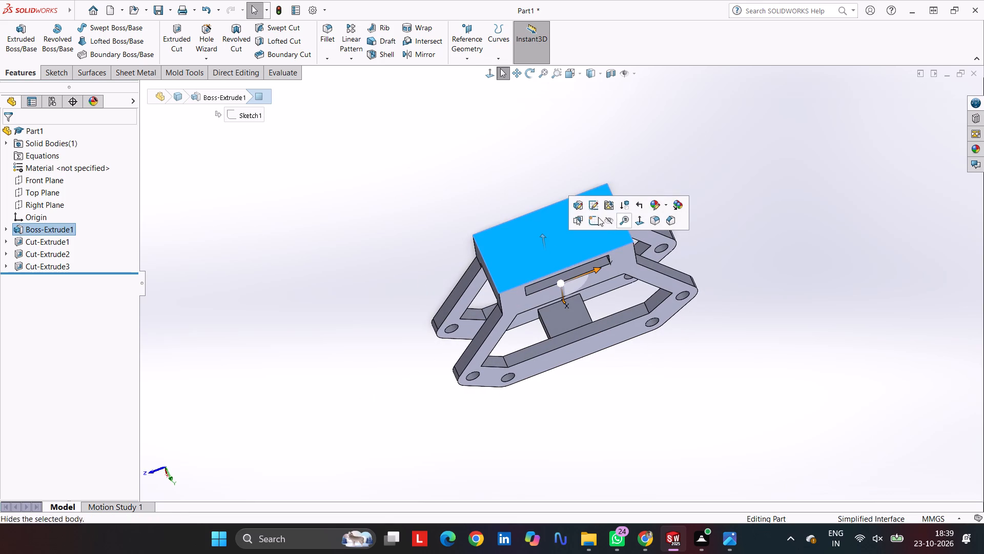
click(591, 221)
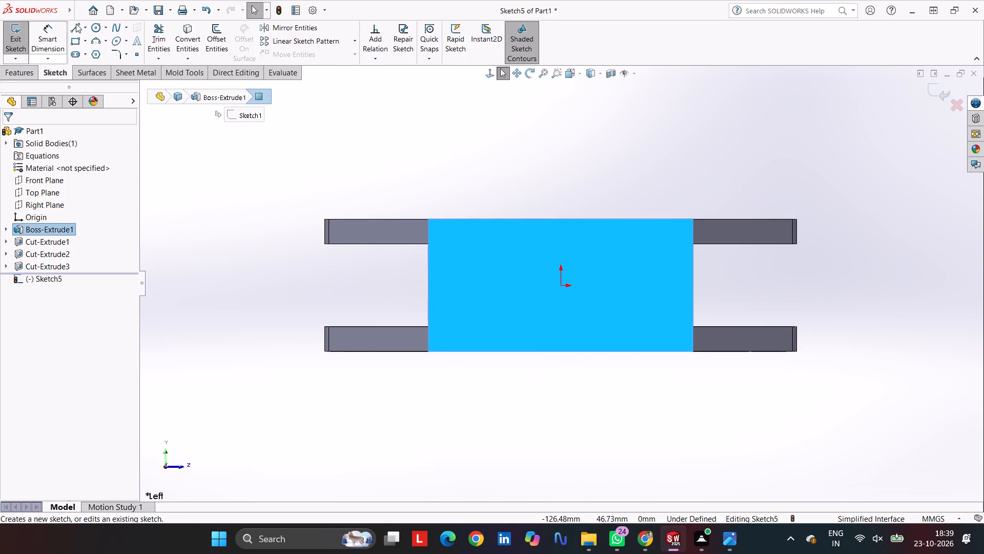
click(90, 27)
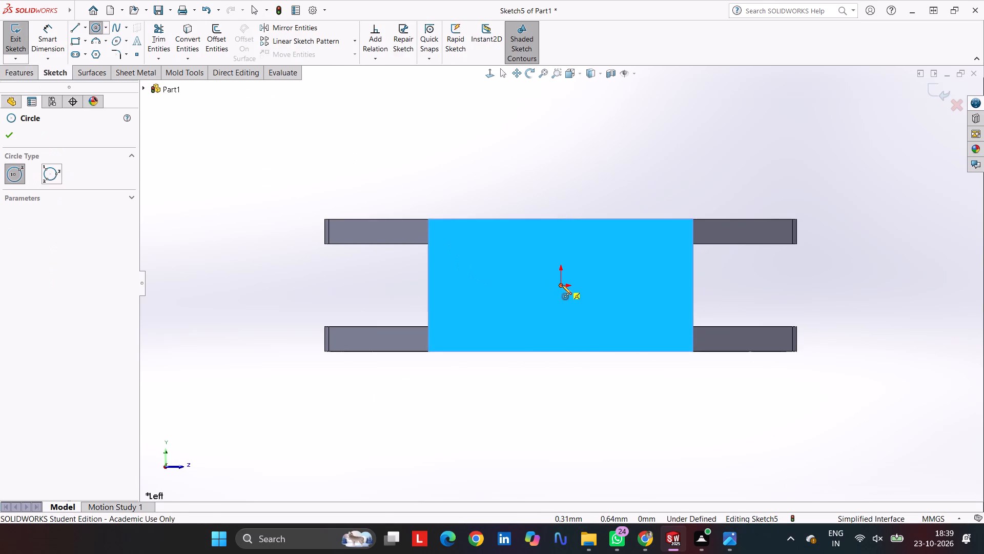
click(562, 285)
click(528, 298)
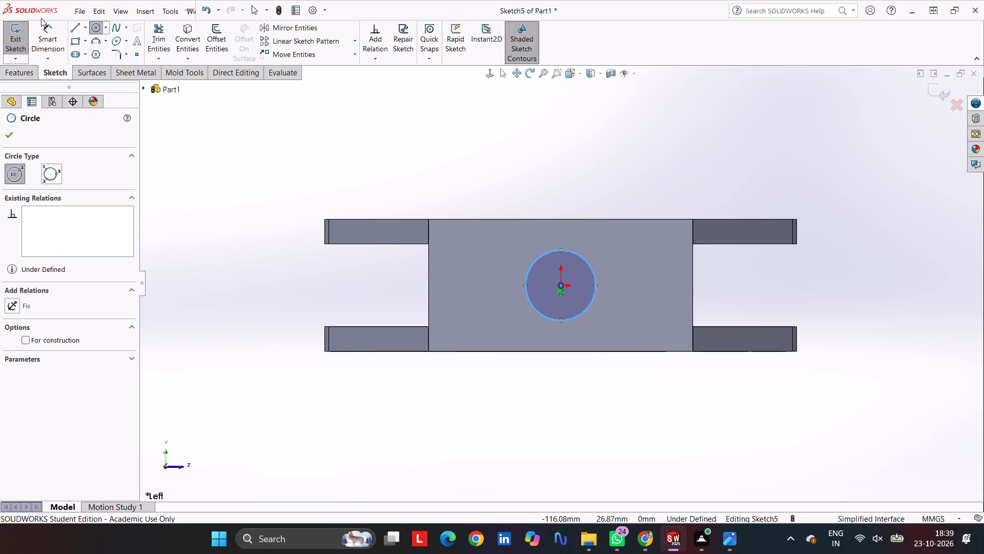
click(41, 18)
click(50, 37)
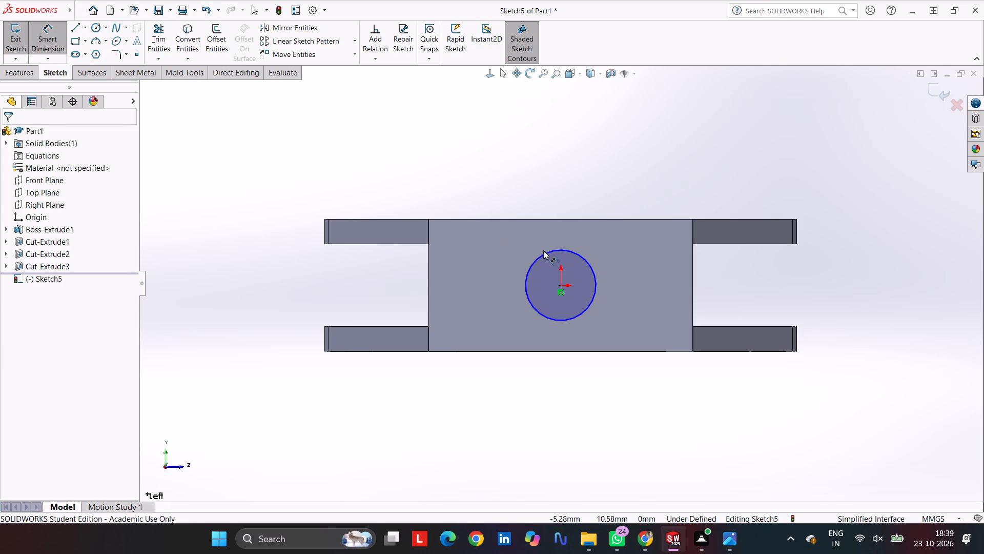
click(544, 252)
click(544, 182)
text(24)
key(Return)
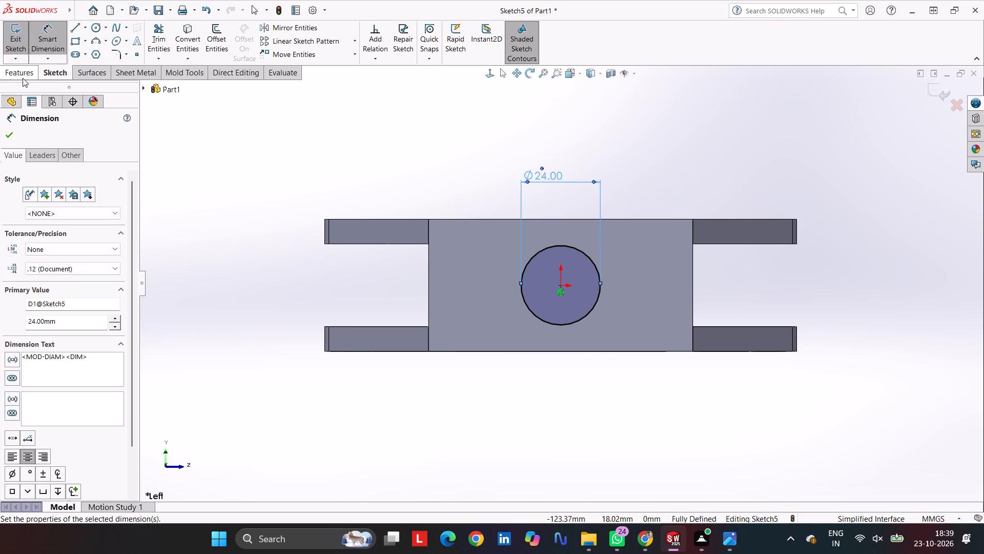
Cut the 24 mm circle into the slotted block with a blind Extruded Cut 3 mm deep.
click(17, 72)
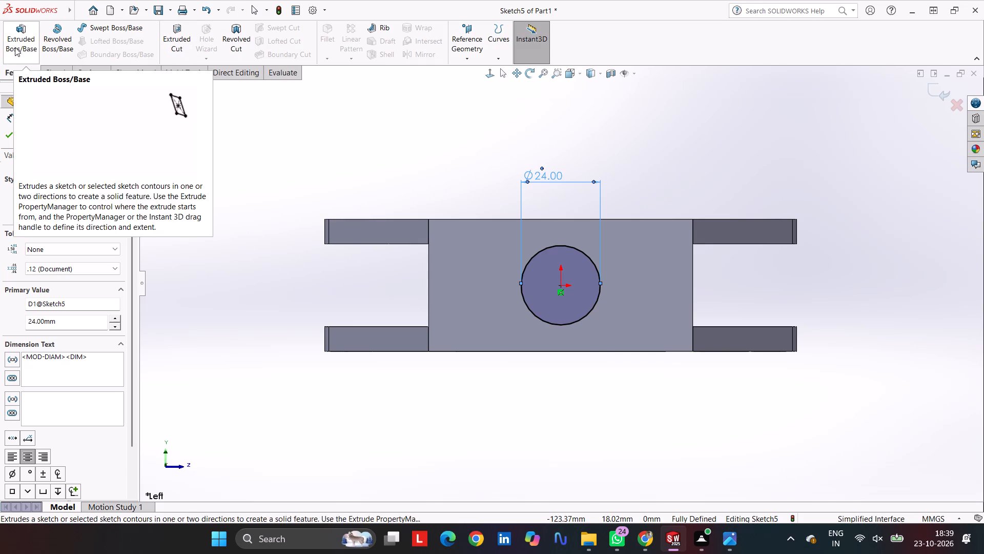
click(174, 31)
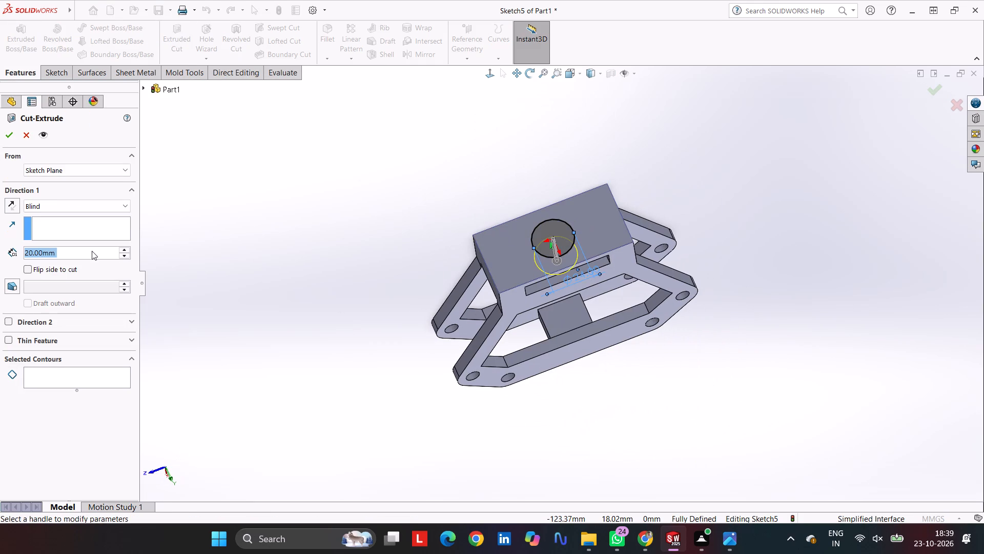
key(3)
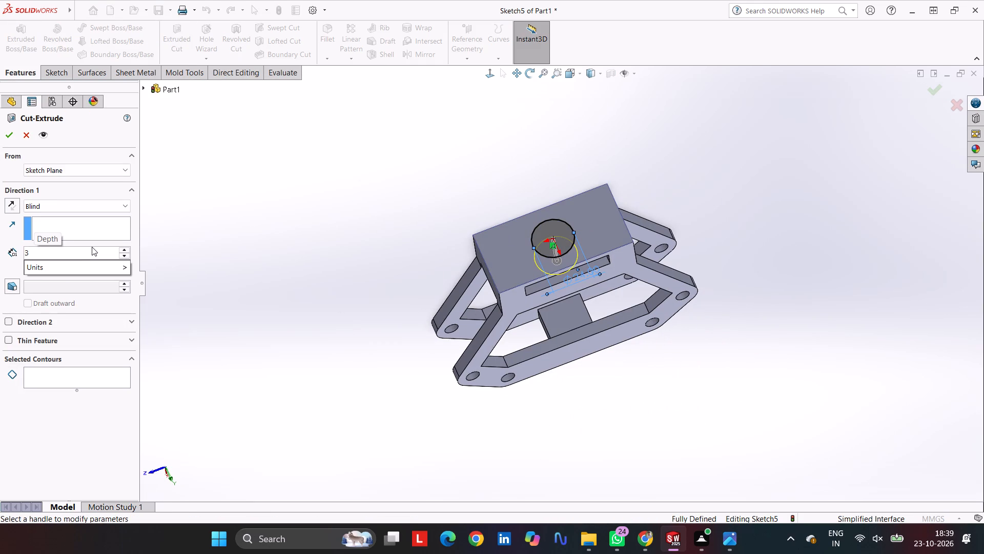
key(Return)
key(Return)
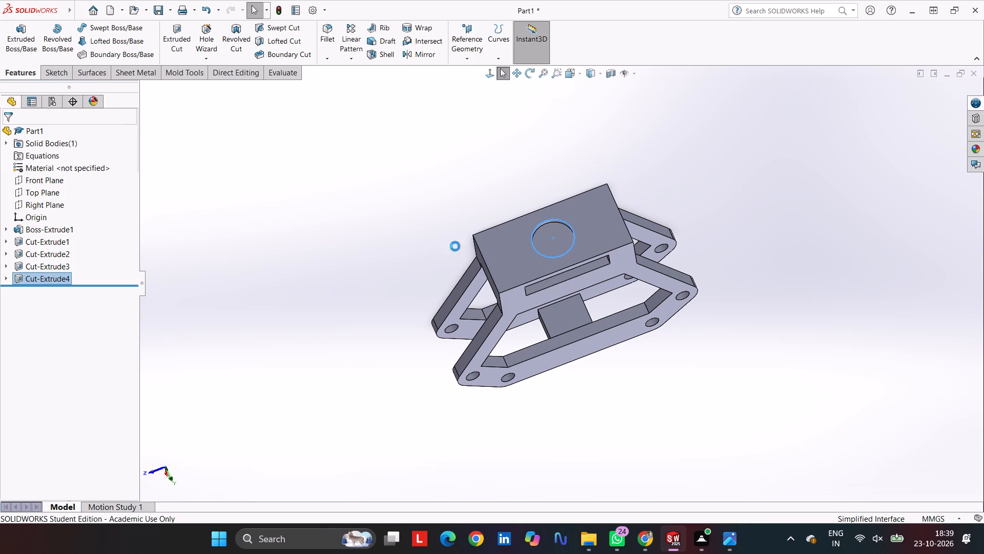
click(447, 232)
Sketch a concentric circle on the floor of the round recess and dimension its diameter as 10 mm.
click(551, 235)
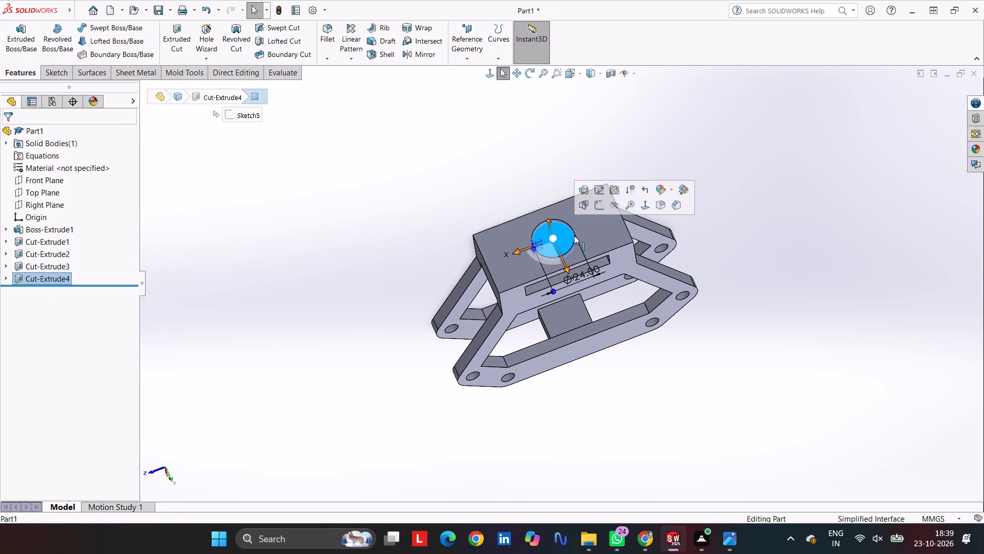
click(436, 204)
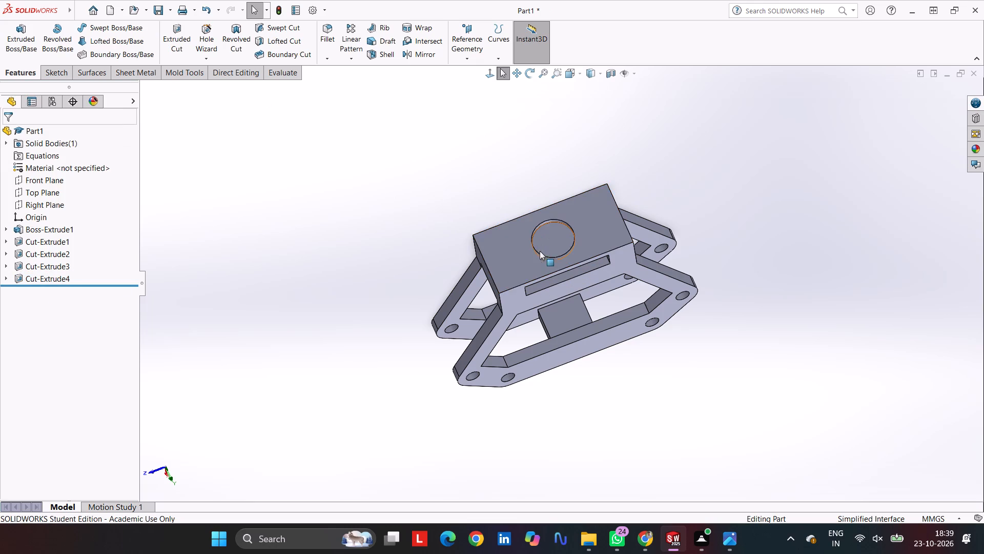
click(550, 244)
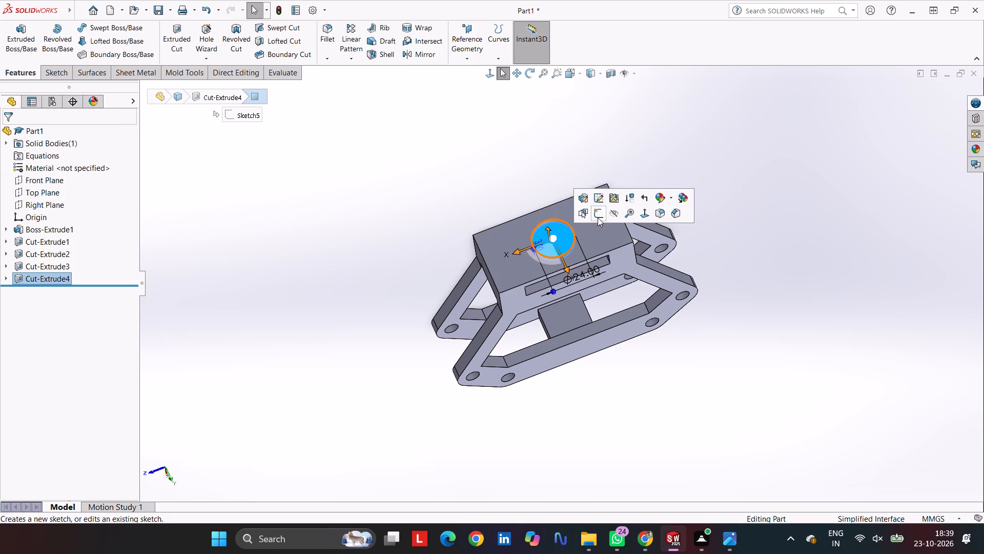
click(598, 217)
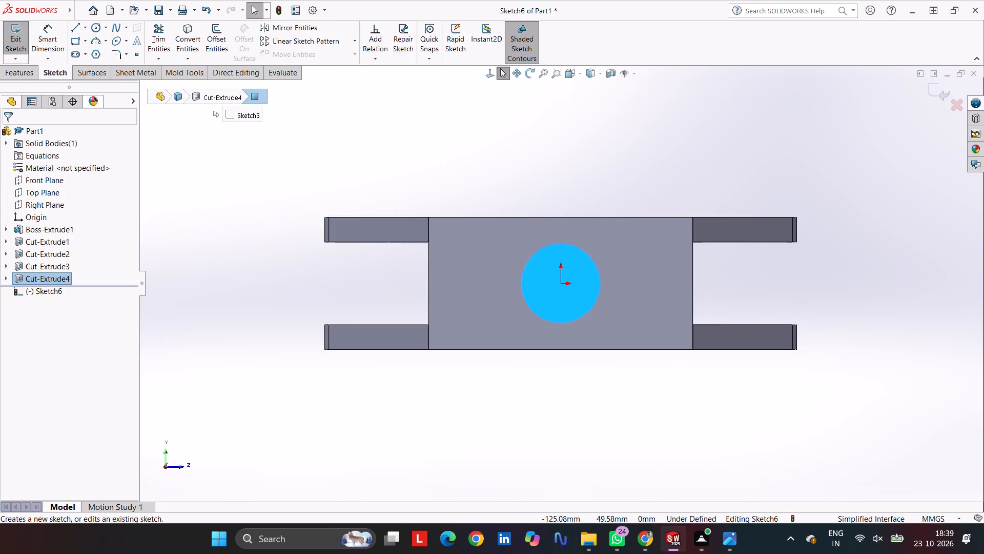
click(96, 28)
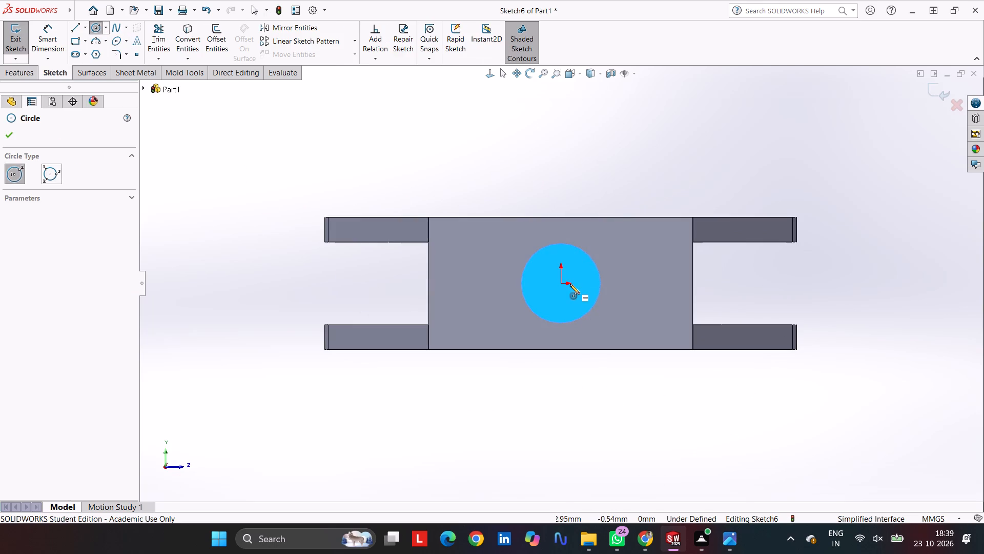
click(562, 283)
click(553, 299)
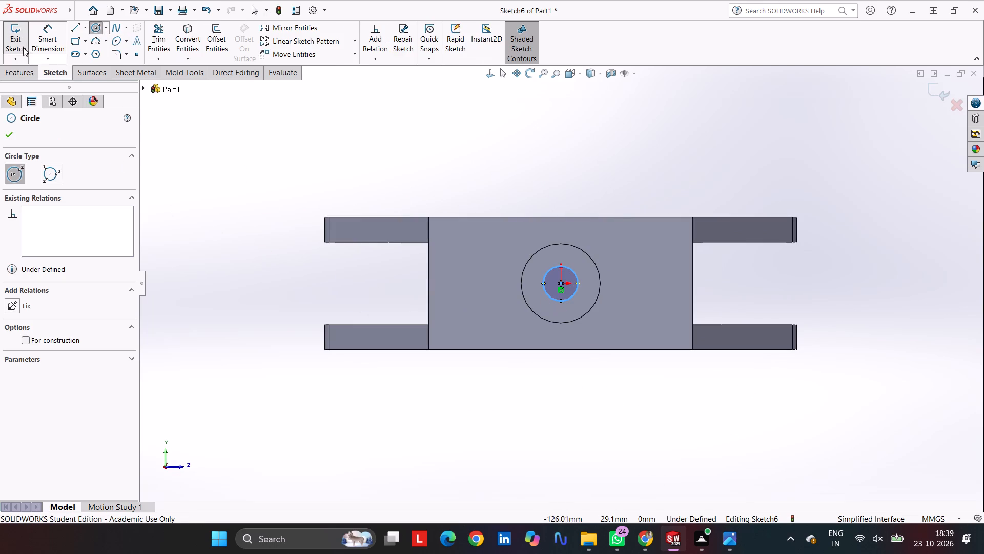
click(42, 32)
click(570, 268)
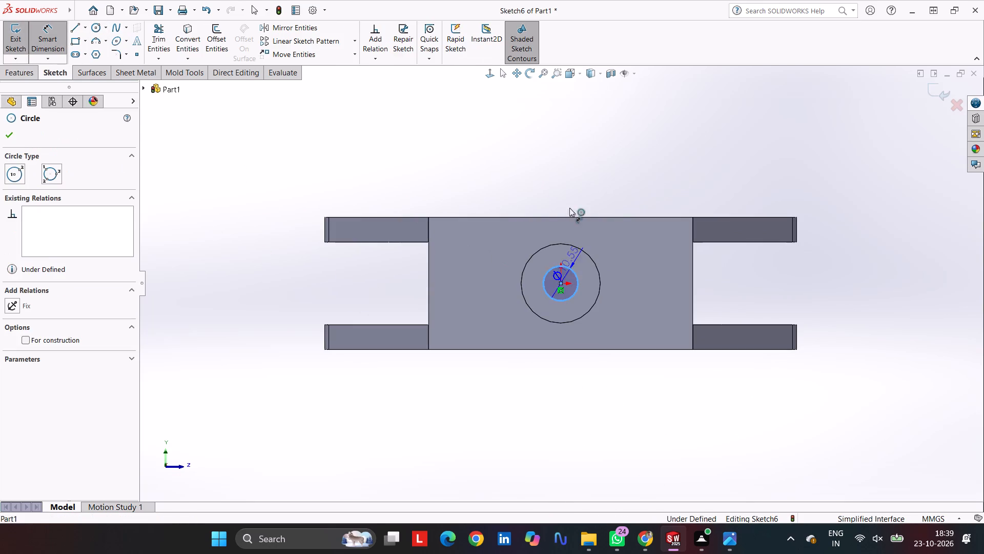
click(567, 181)
key(1)
key(0)
key(Return)
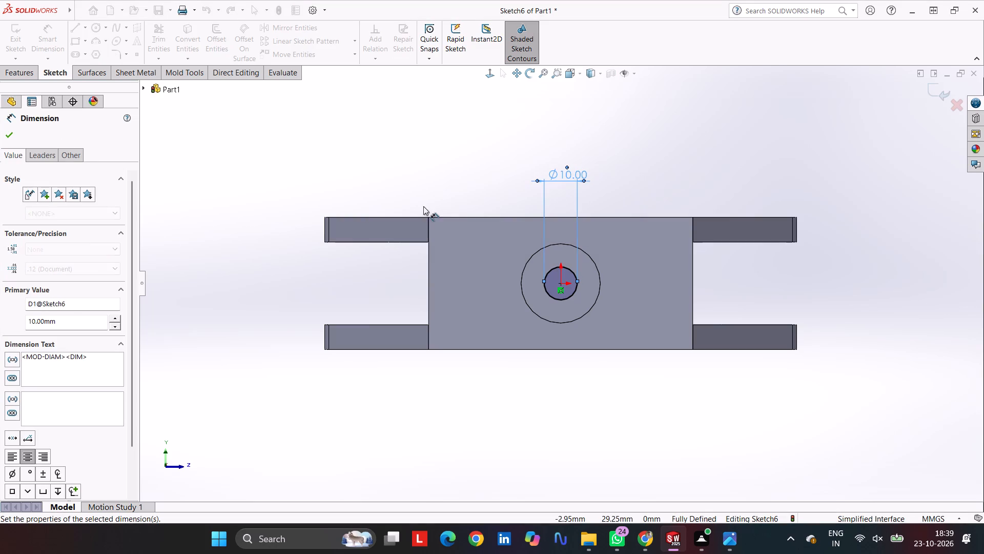
Cut the 10 mm circle from the recess floor into the slotted block with a blind Extruded Cut 30 mm deep.
click(8, 73)
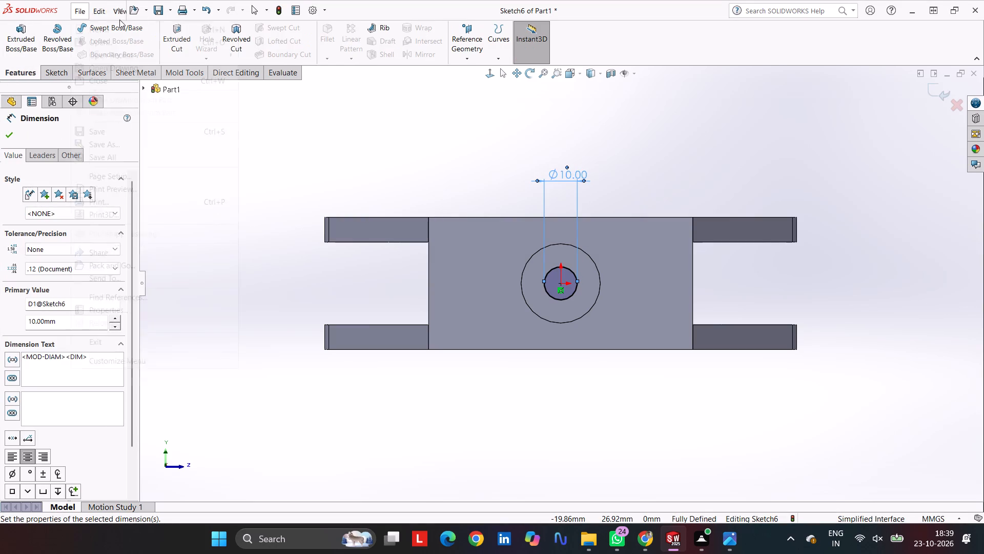
click(167, 35)
middle_drag(661, 194, 638, 173)
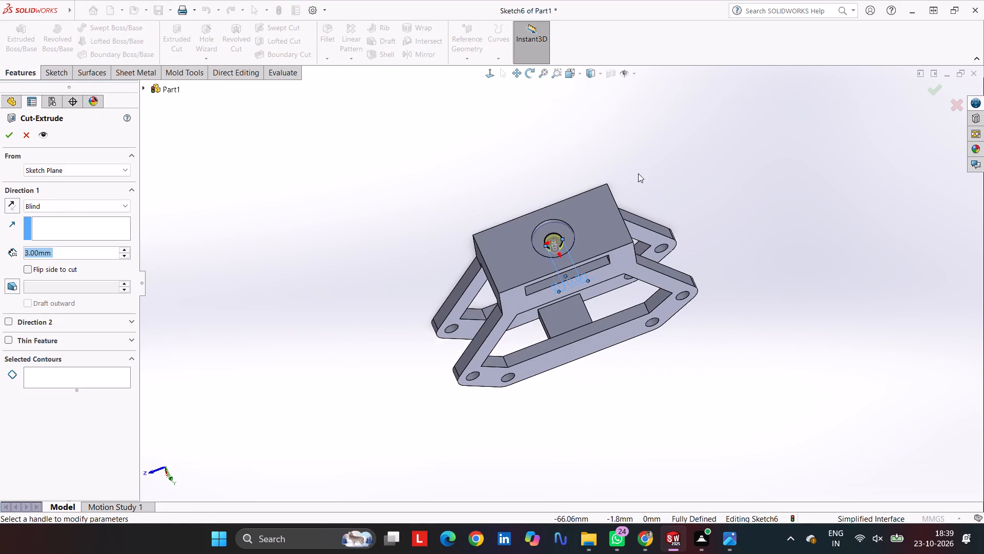
middle_drag(638, 173, 600, 81)
scroll(601, 81, down, 1)
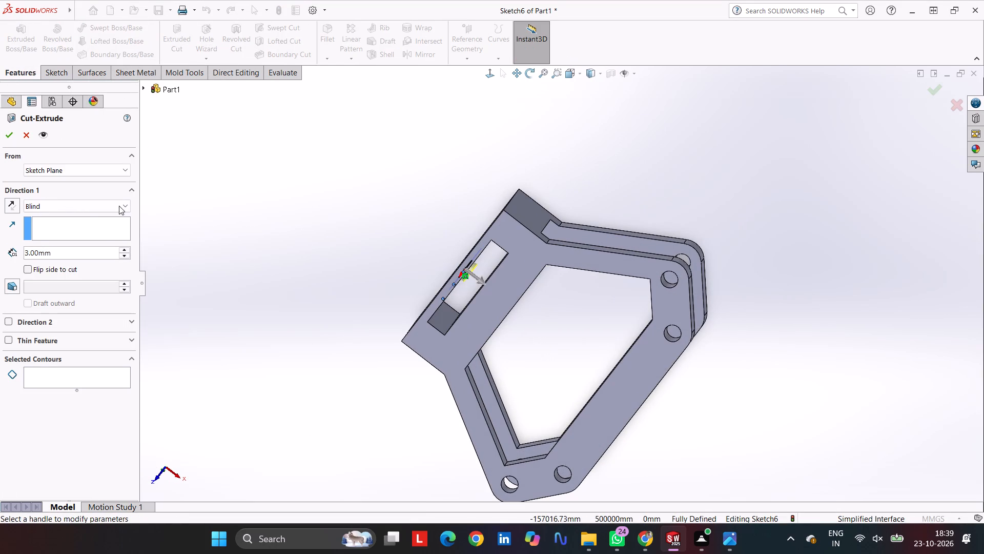
click(84, 210)
click(84, 210)
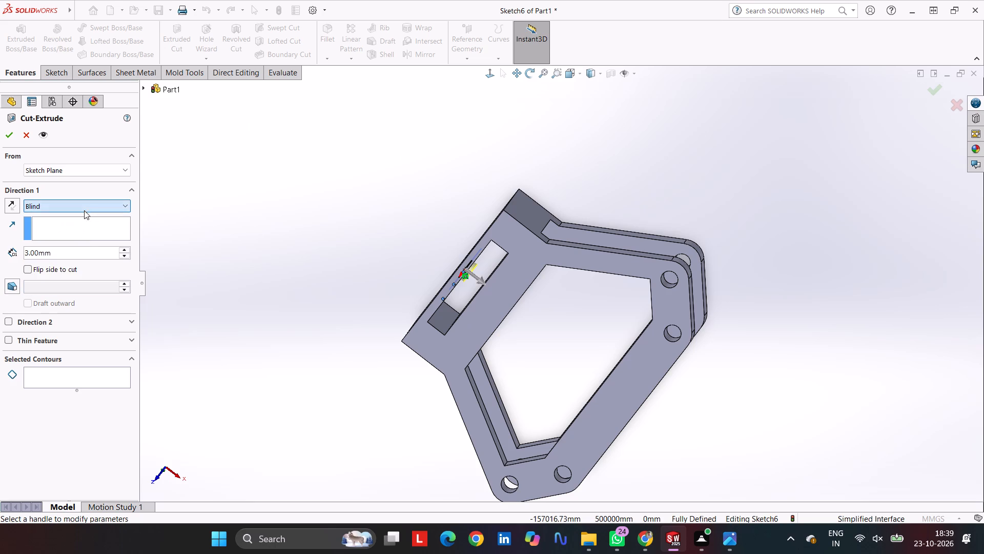
click(87, 248)
key(3)
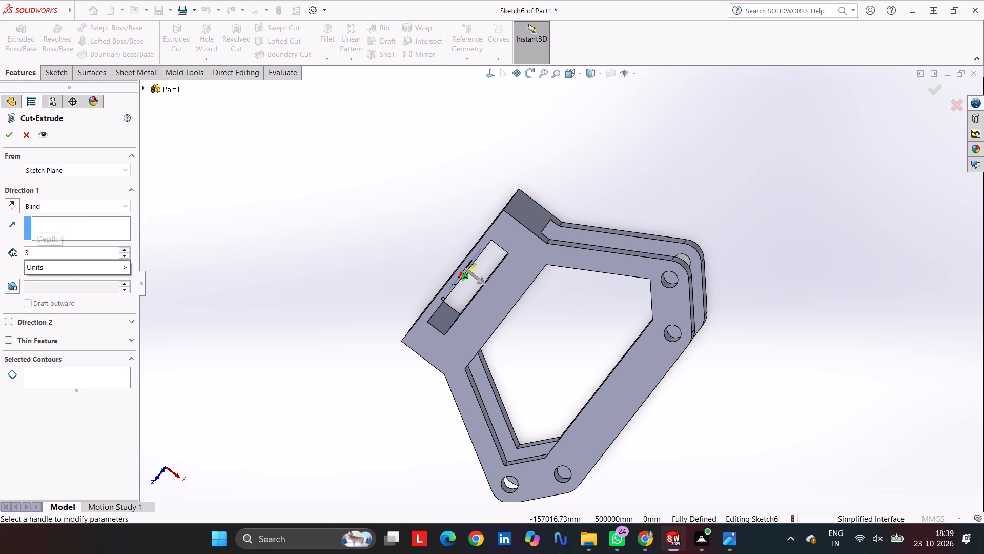
key(0)
key(Return)
key(Return)
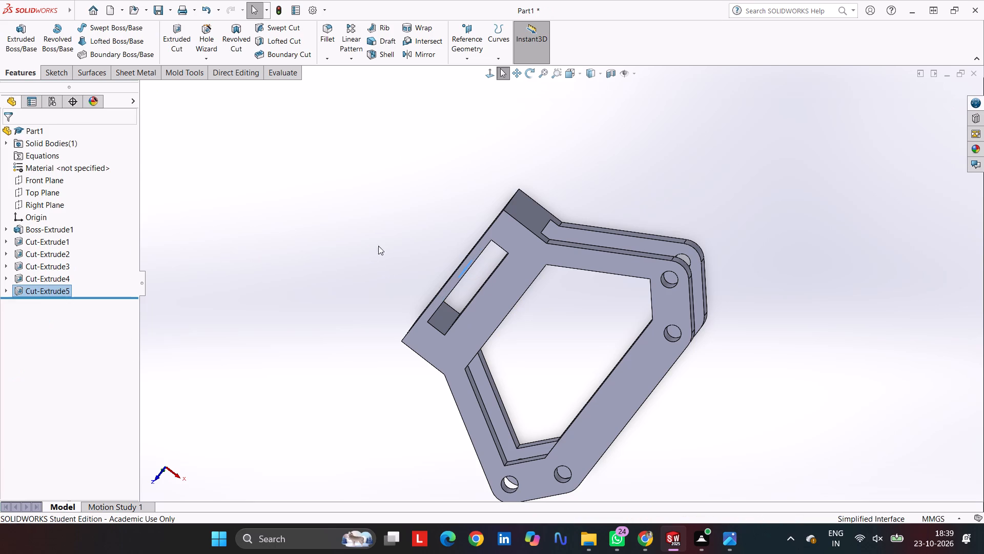
click(383, 231)
middle_drag(383, 231, 466, 292)
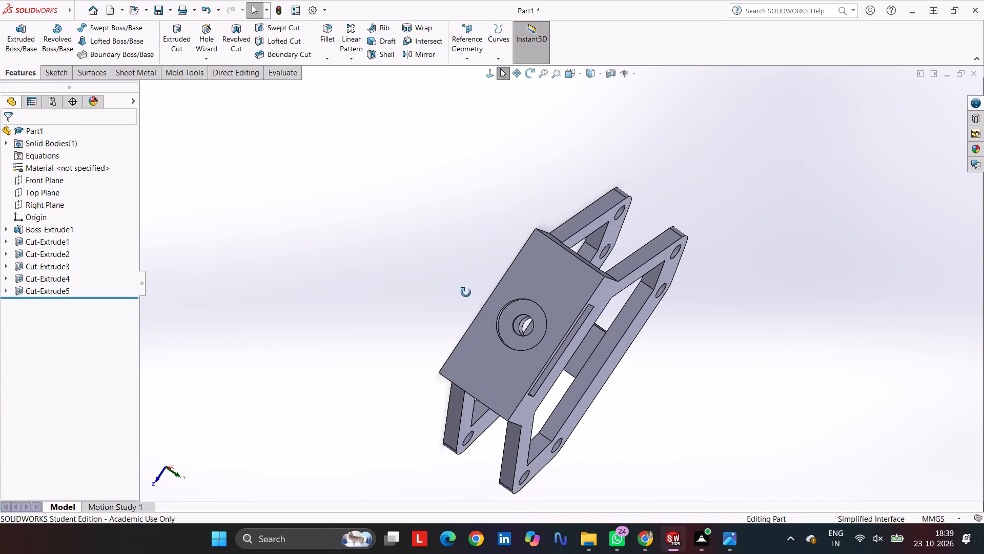
Fillet the four short outer edges where the two plates' arms meet the slotted block with a symmetric 9 mm radius.
middle_drag(466, 292, 368, 272)
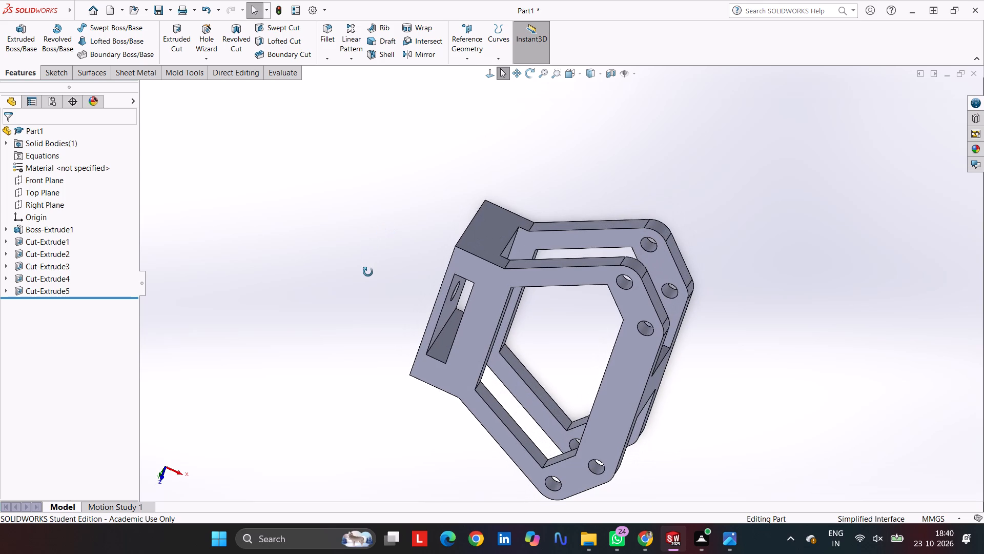
middle_drag(368, 272, 367, 272)
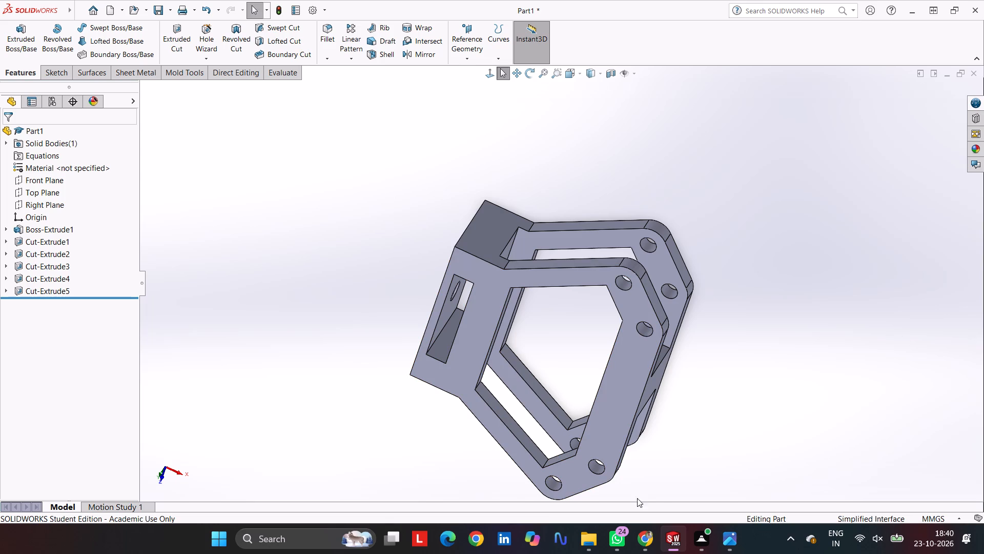
middle_drag(763, 341, 852, 218)
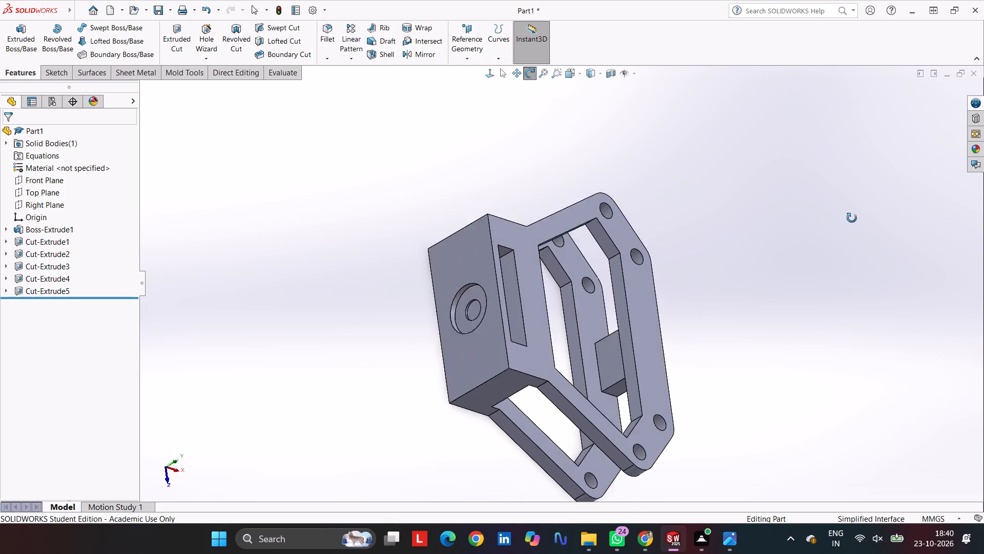
middle_drag(852, 218, 779, 227)
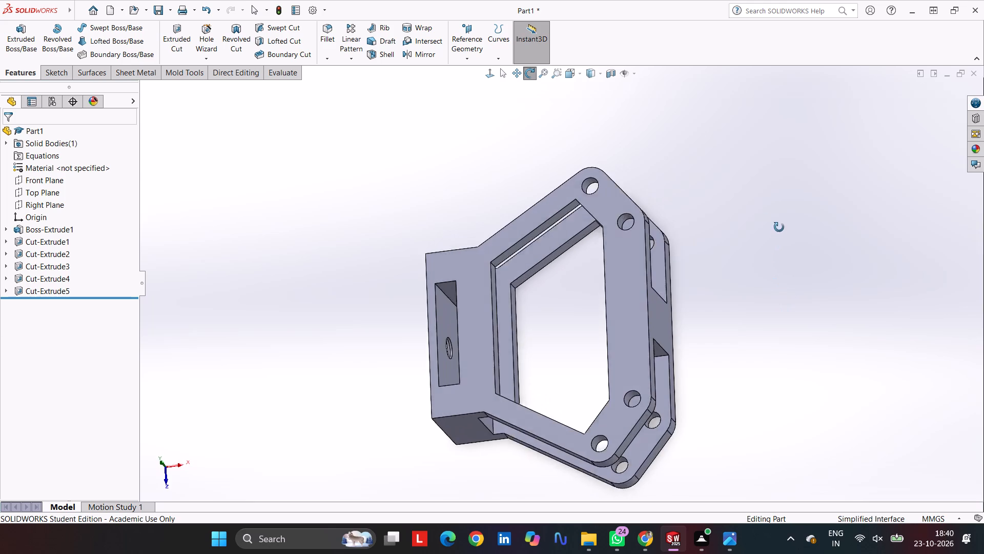
middle_drag(779, 227, 753, 158)
middle_drag(725, 246, 725, 206)
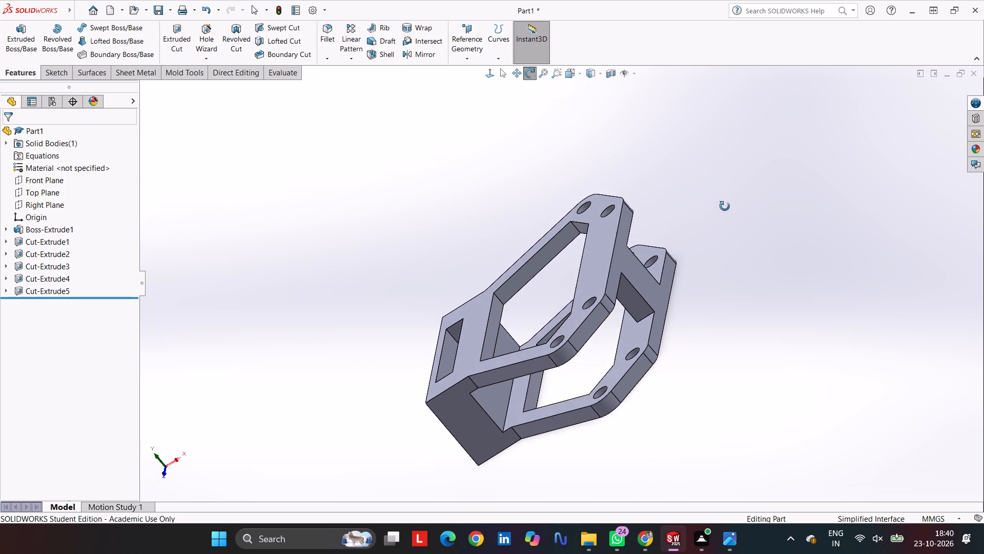
middle_drag(725, 206, 733, 169)
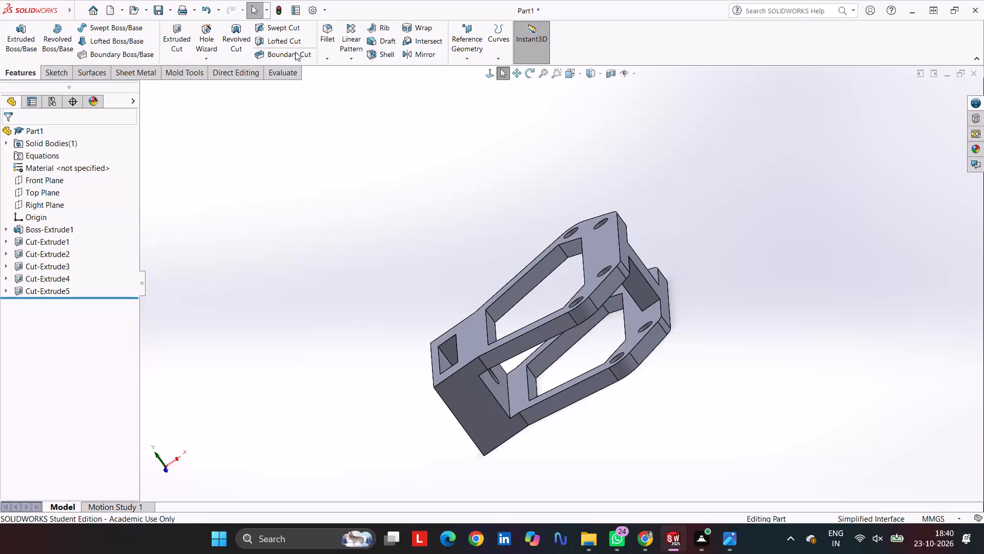
click(325, 38)
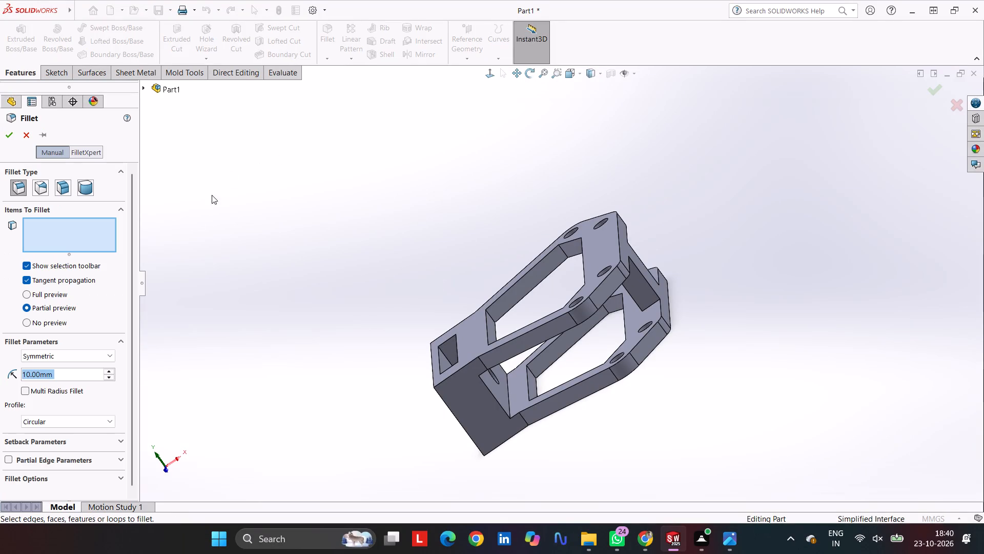
key(9)
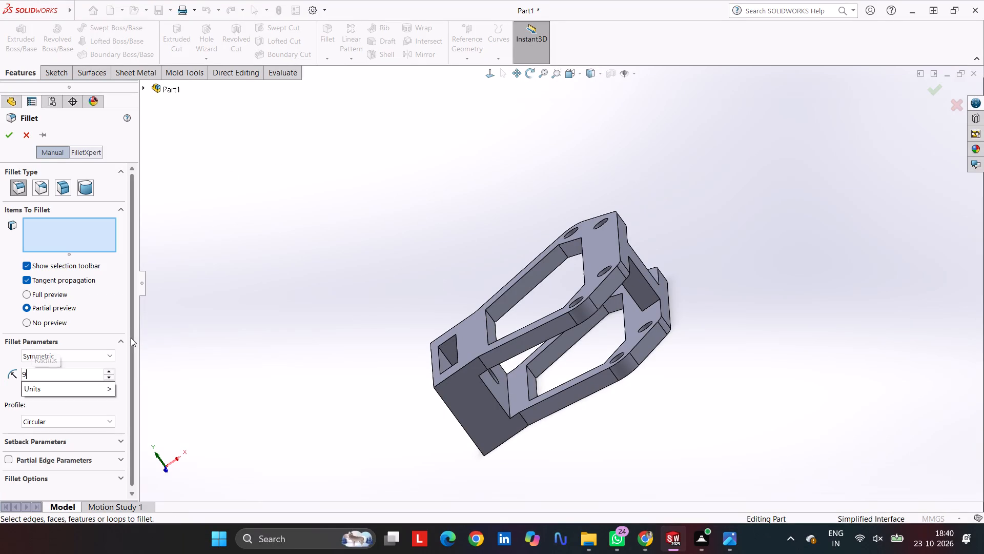
click(479, 361)
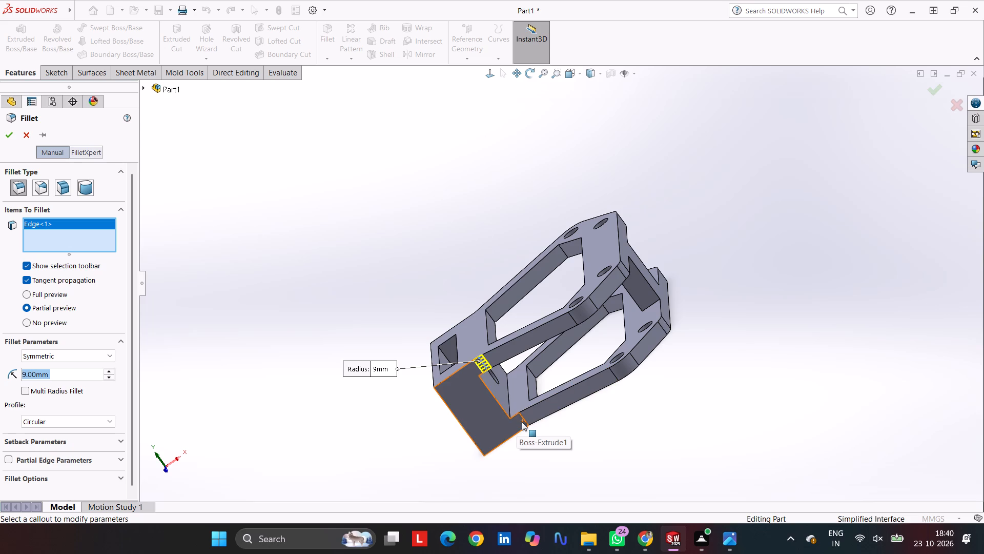
scroll(520, 421, down, 7)
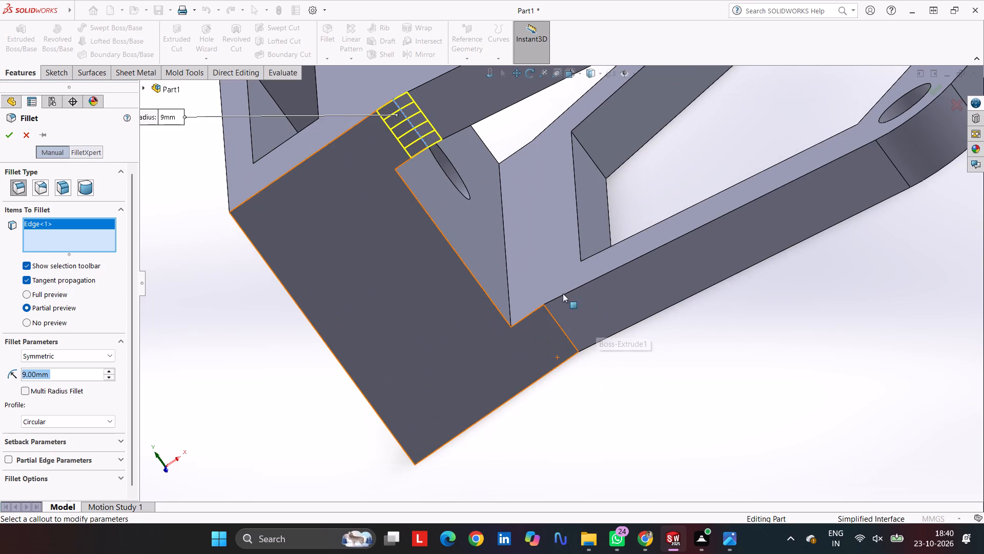
click(564, 333)
scroll(564, 333, up, 6)
middle_drag(551, 279, 570, 310)
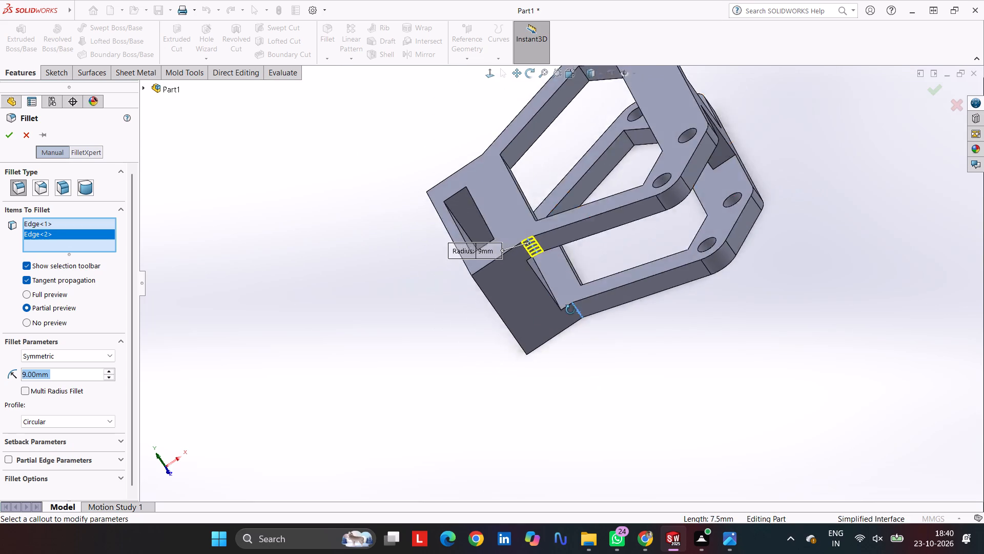
middle_drag(570, 310, 667, 515)
scroll(548, 207, down, 4)
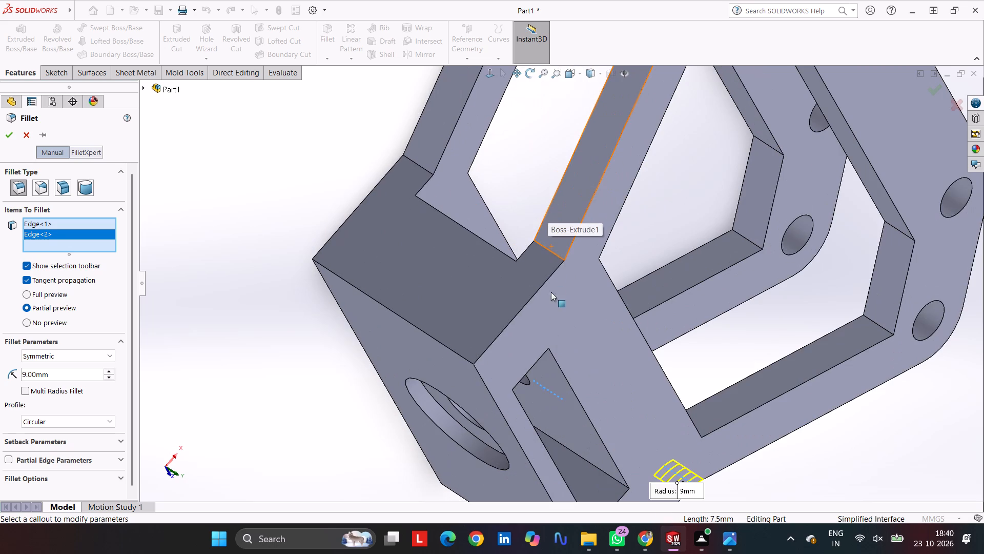
click(552, 253)
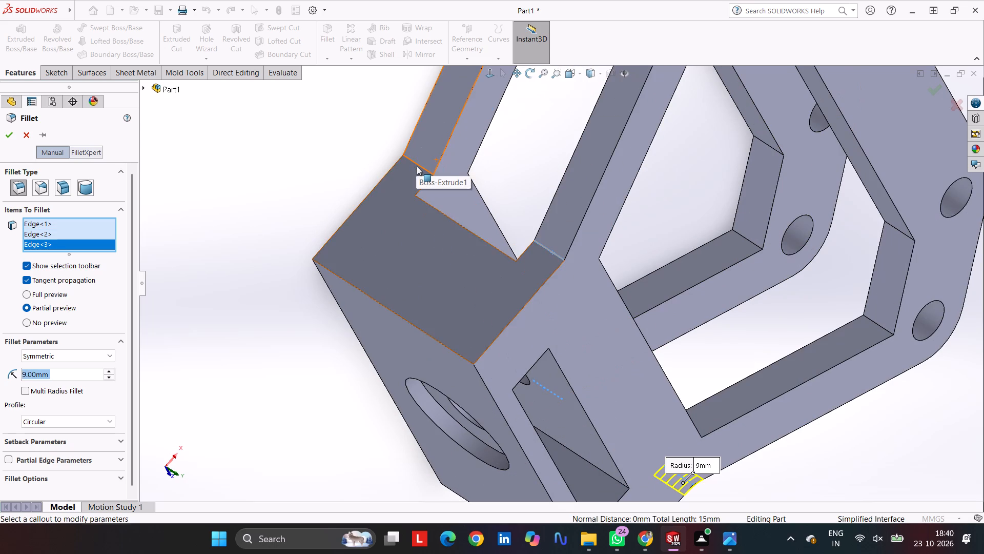
click(417, 166)
click(418, 169)
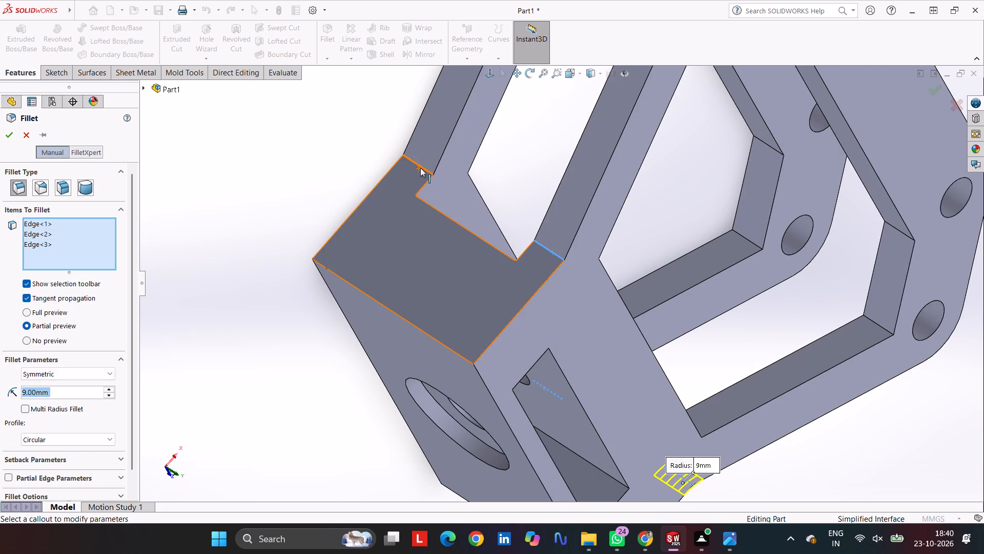
click(423, 167)
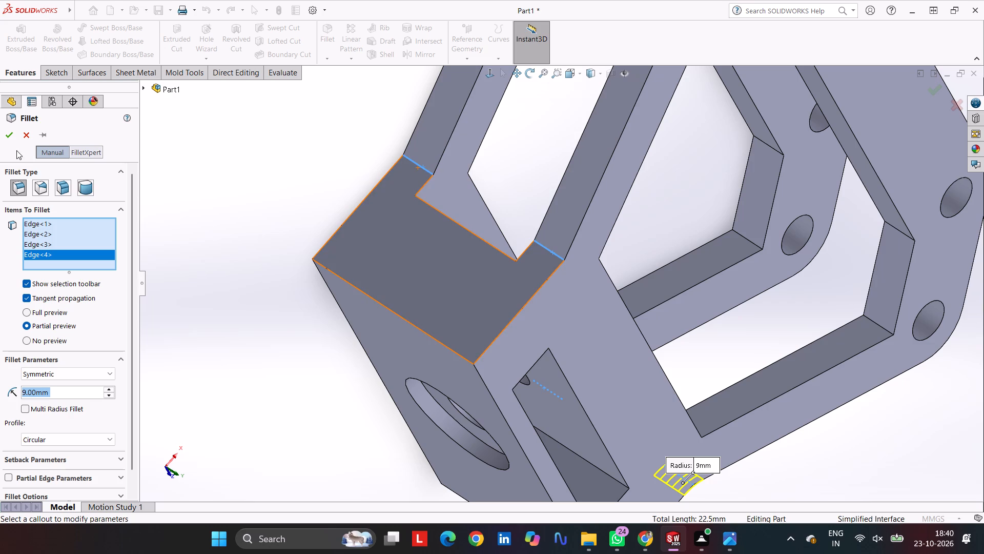
click(6, 136)
Examine the filleted arm junctions and the bracket's hollow interior from several angles.
middle_drag(562, 256, 463, 209)
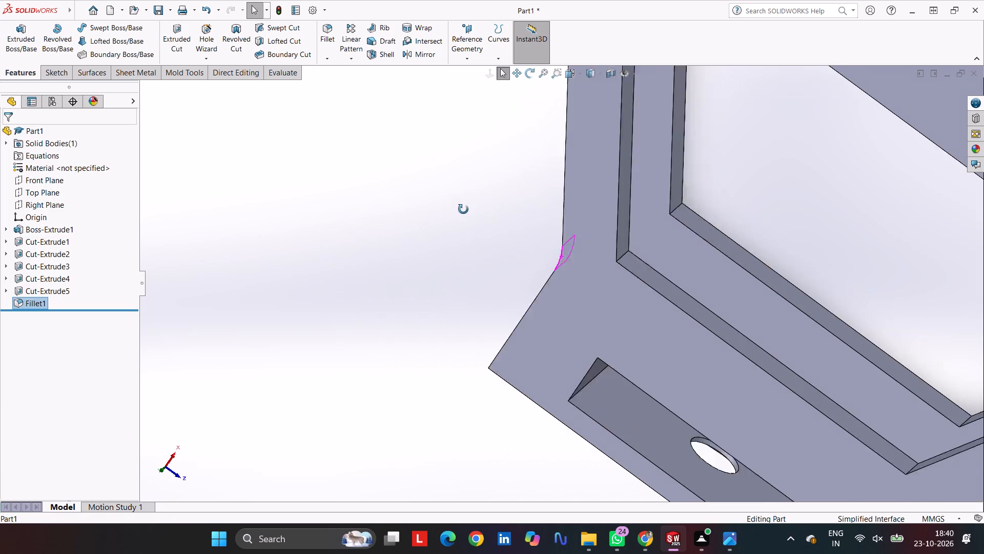
middle_drag(463, 209, 457, 204)
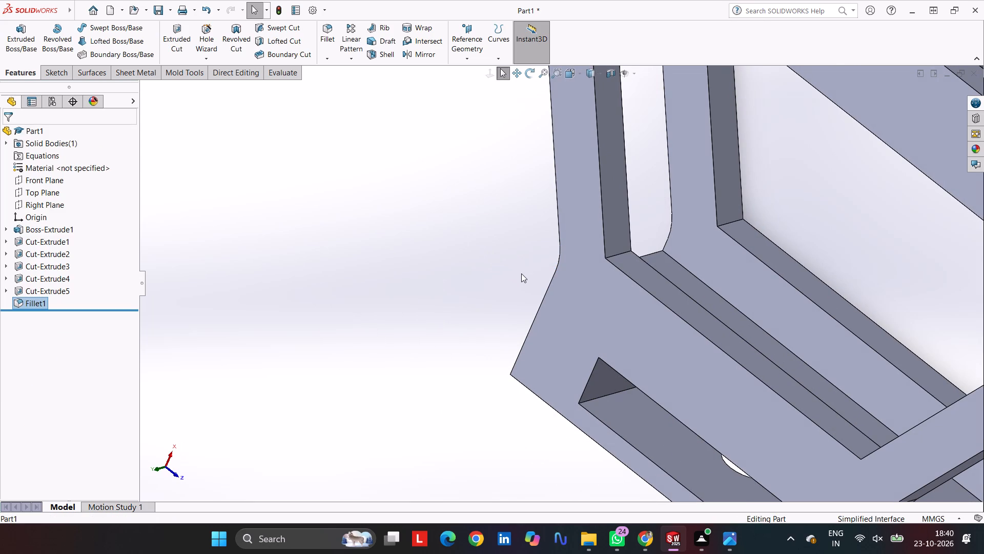
scroll(561, 286, up, 4)
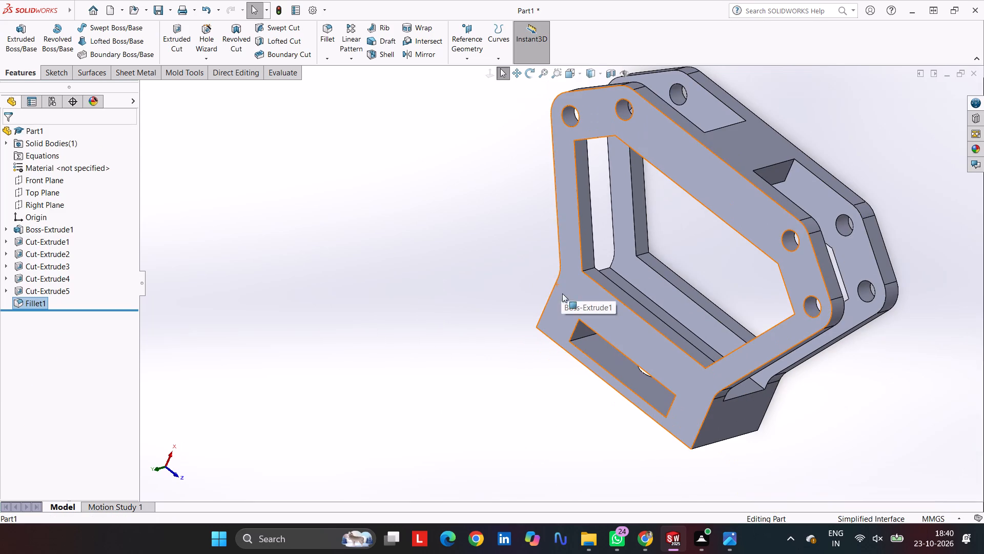
middle_drag(600, 305, 614, 288)
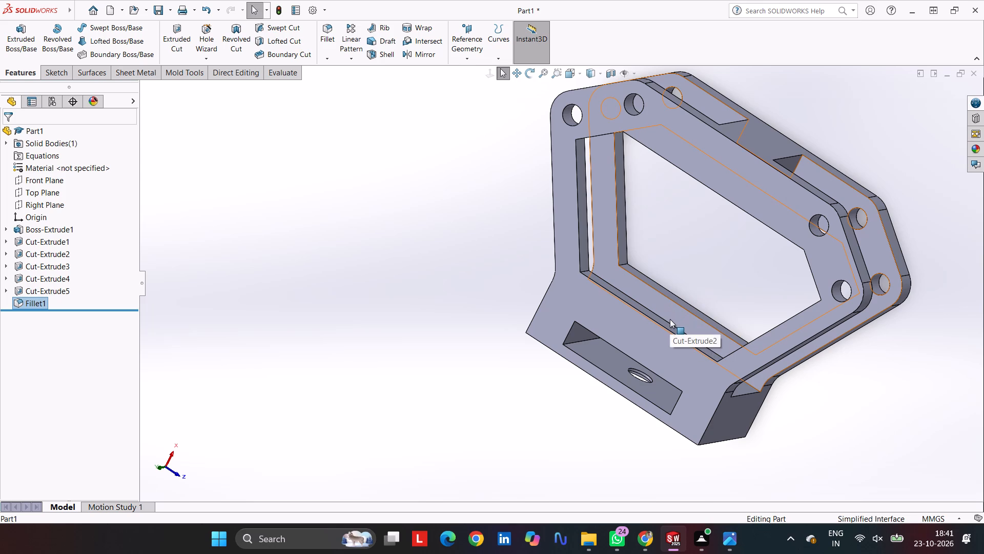
middle_drag(673, 323, 611, 298)
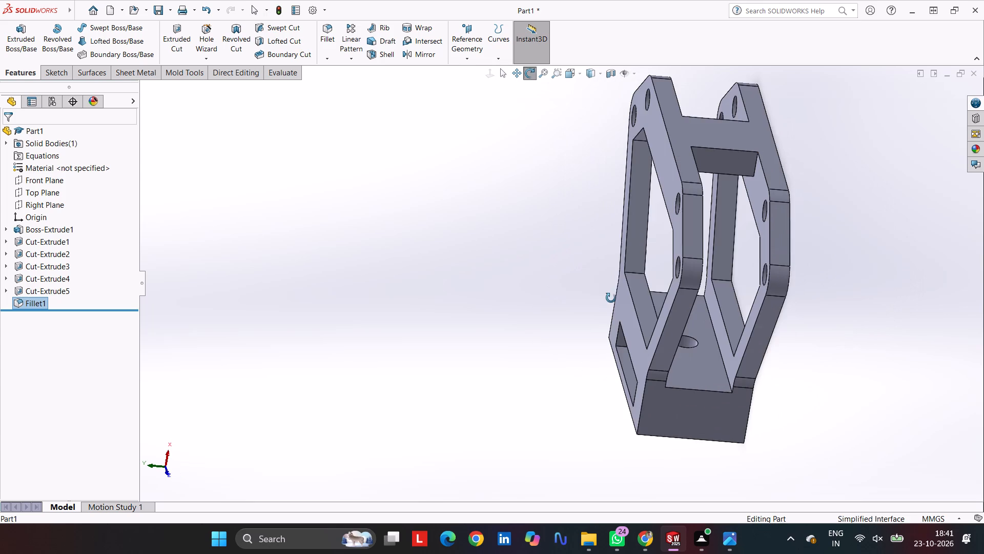
middle_drag(611, 298, 603, 342)
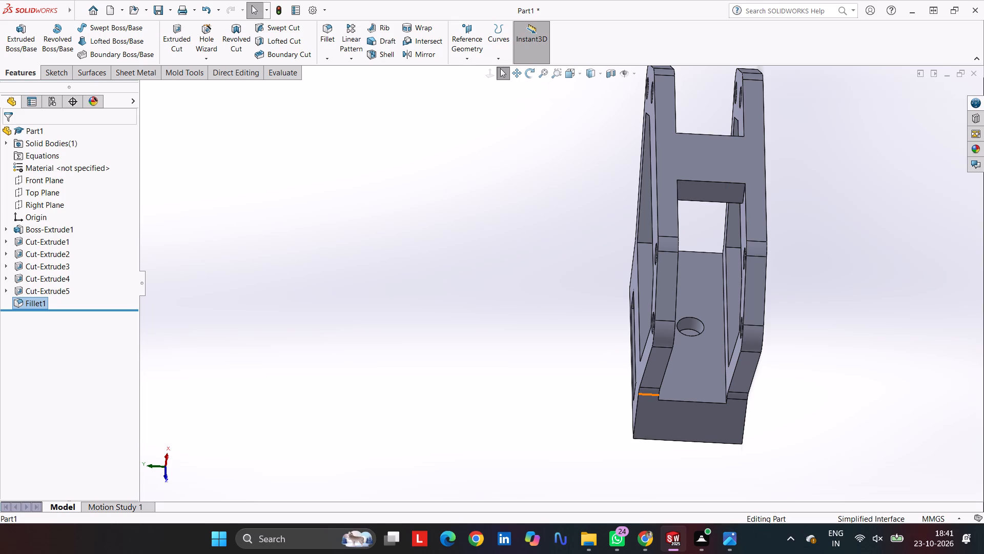
click(856, 224)
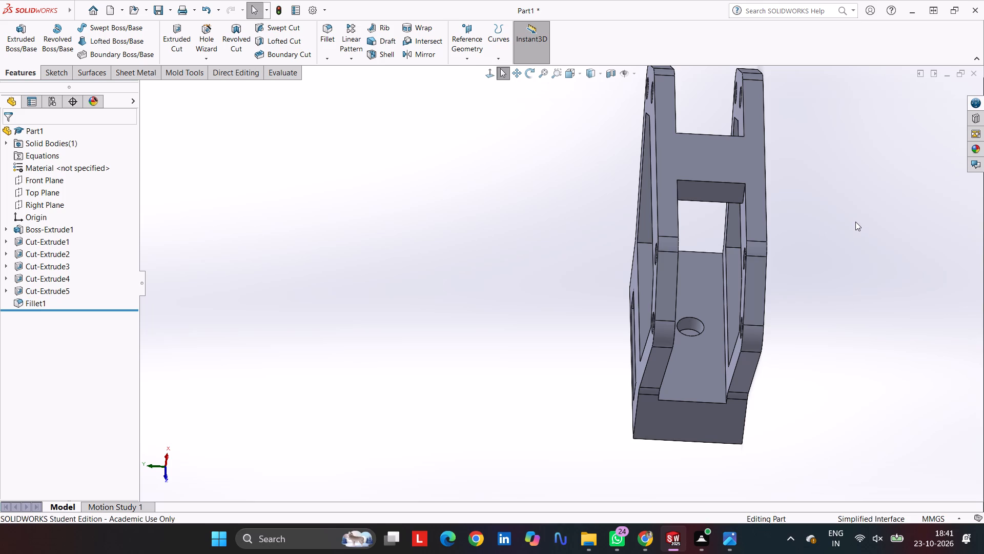
Apply a pure blue colour appearance from the standard swatches to the bracket's entire solid body, shown in isometric view.
key(ctrl+7)
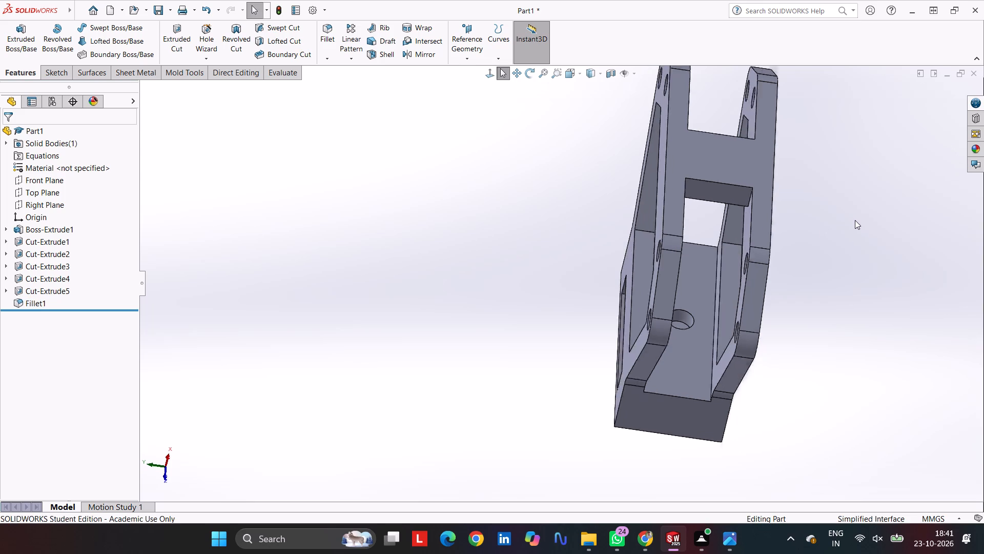
right_click(691, 265)
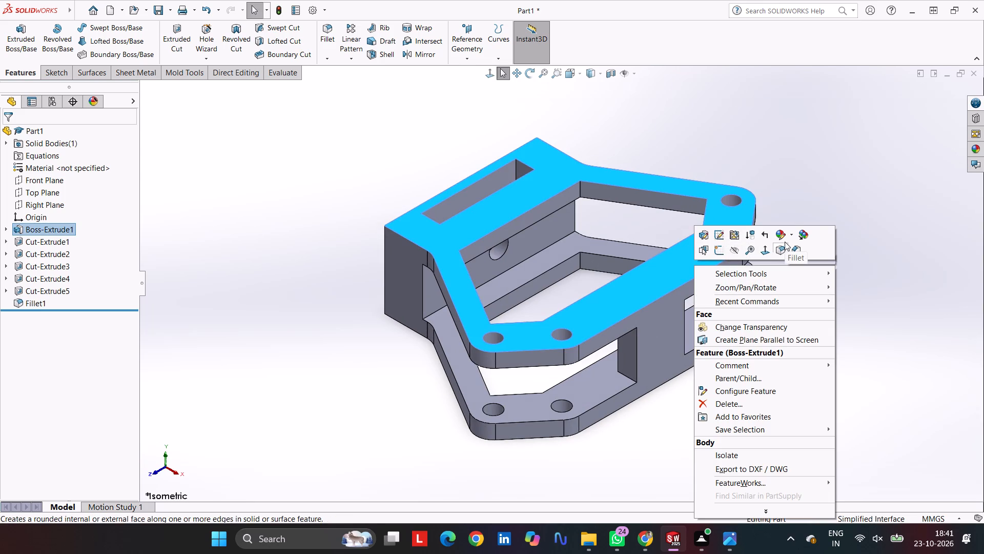
click(783, 236)
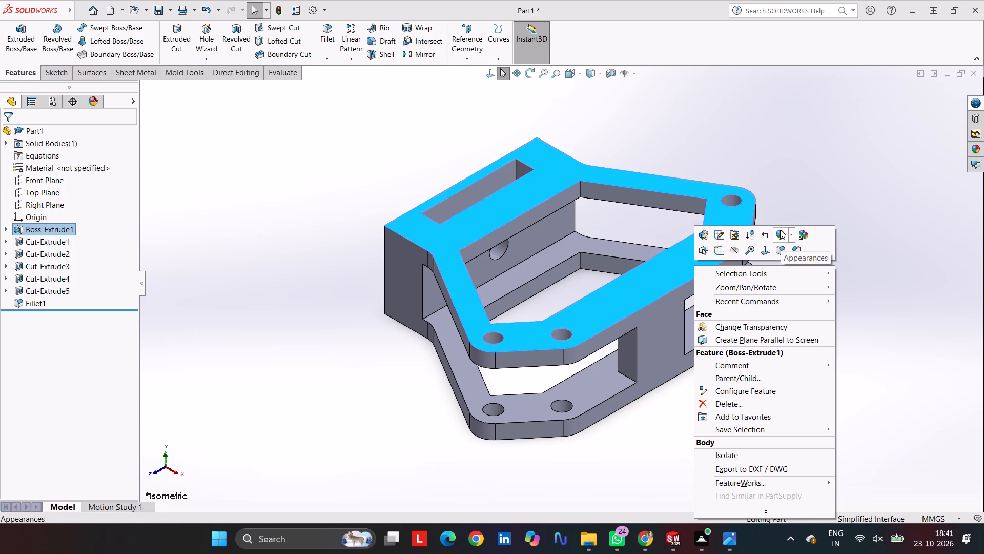
click(780, 231)
click(789, 280)
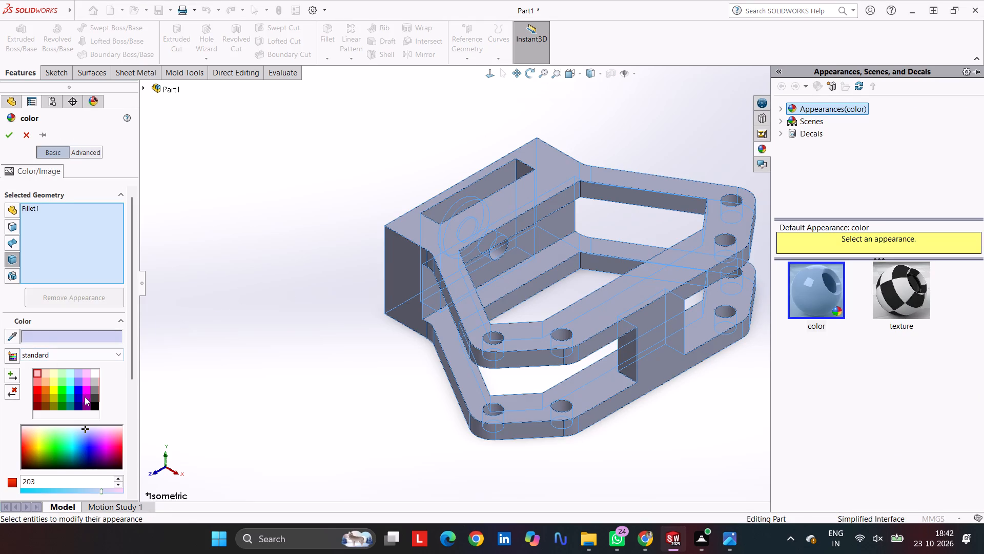
click(78, 382)
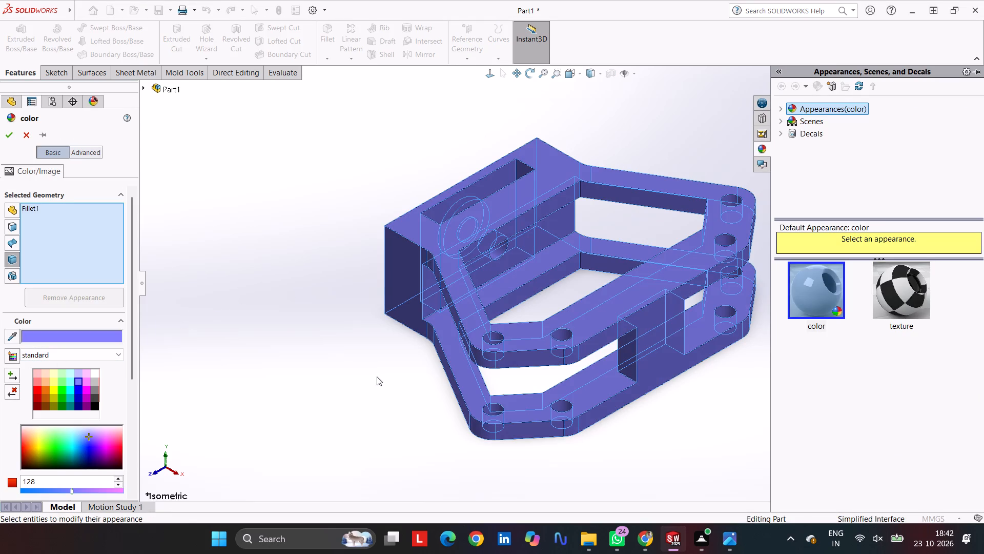
click(80, 390)
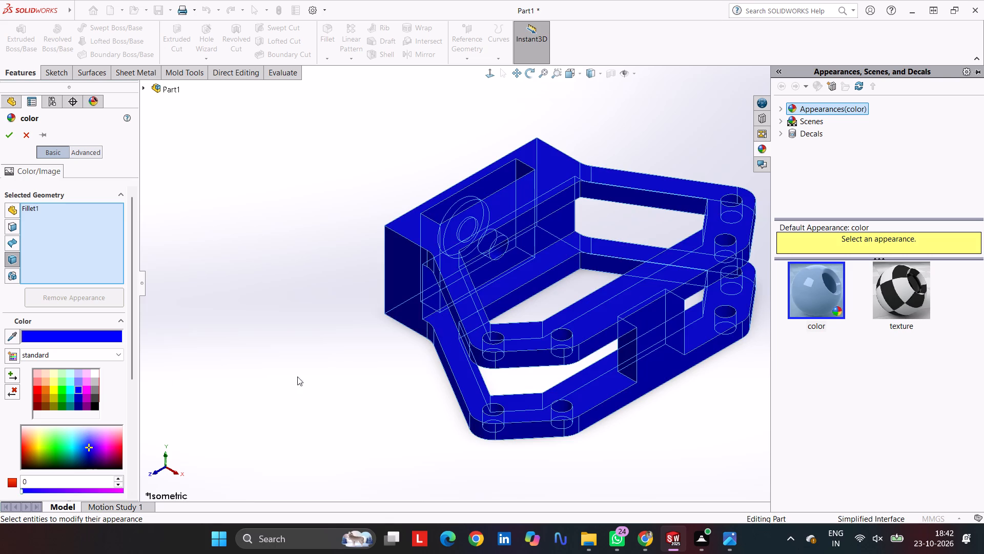
click(88, 430)
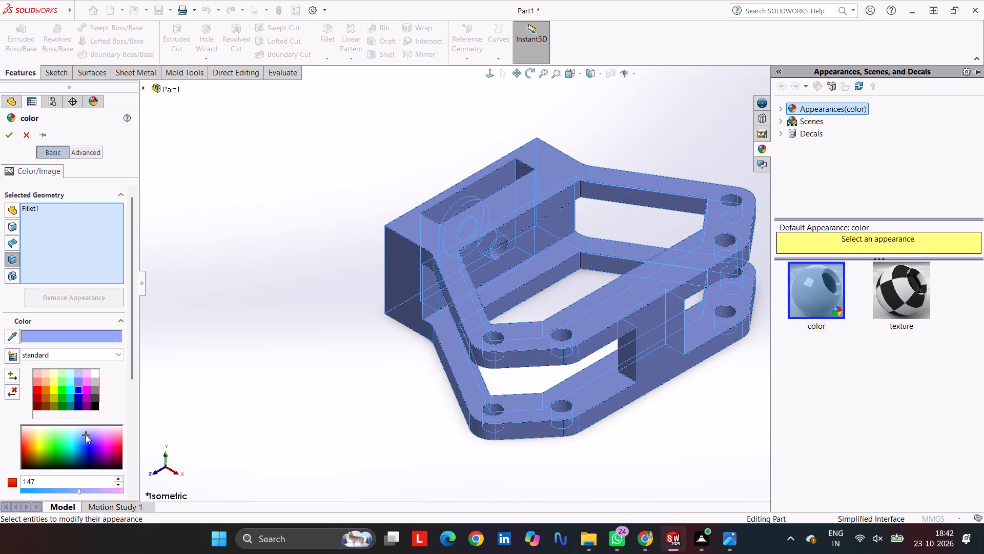
click(78, 381)
click(77, 393)
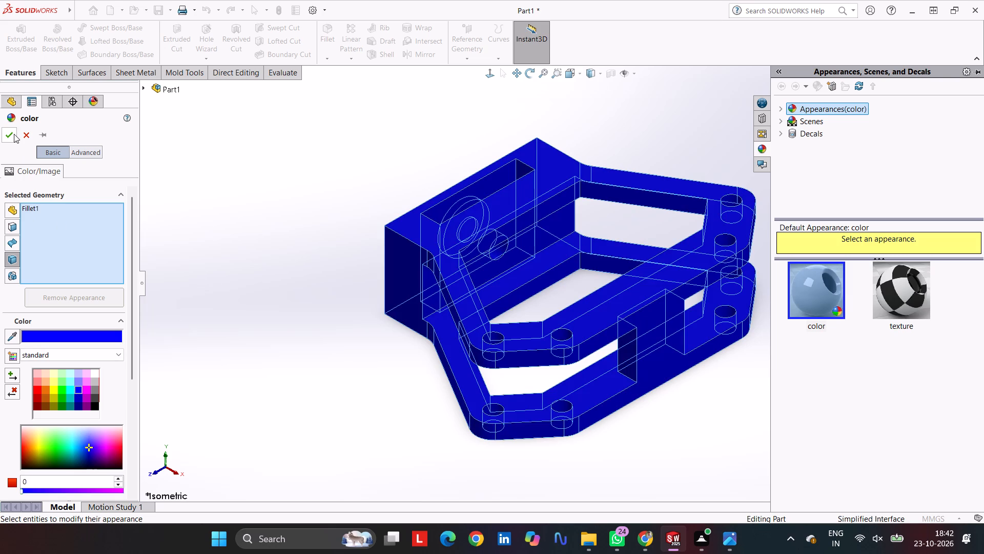
click(14, 134)
click(271, 234)
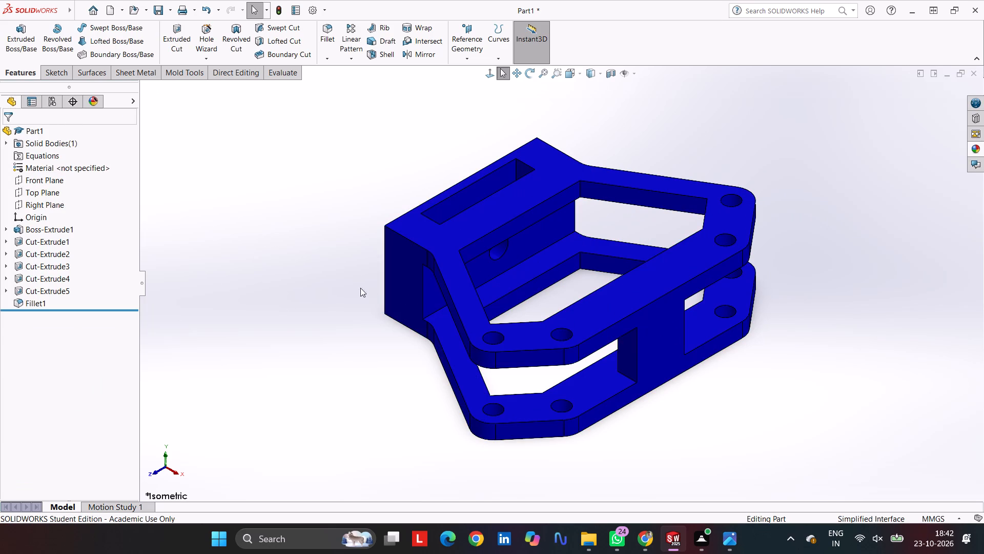
click(382, 372)
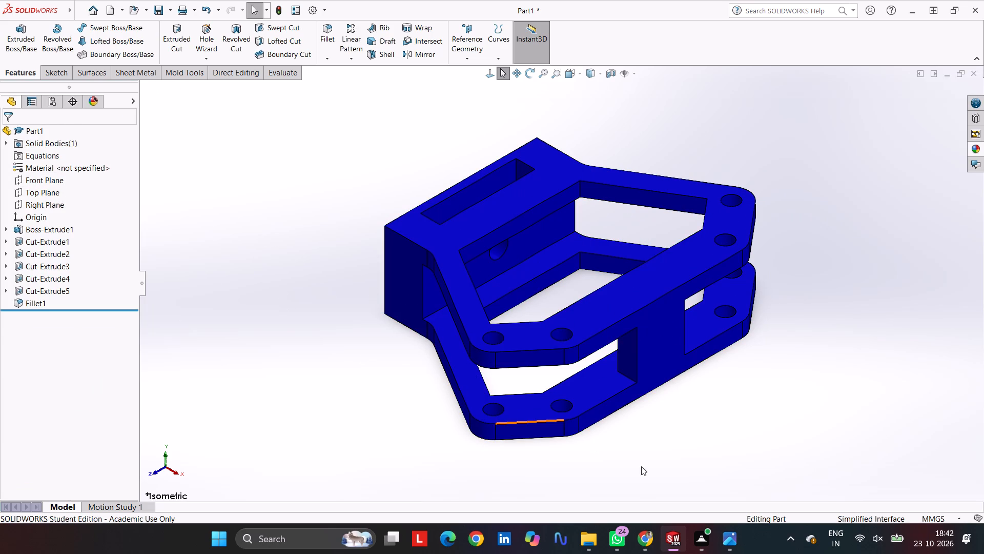
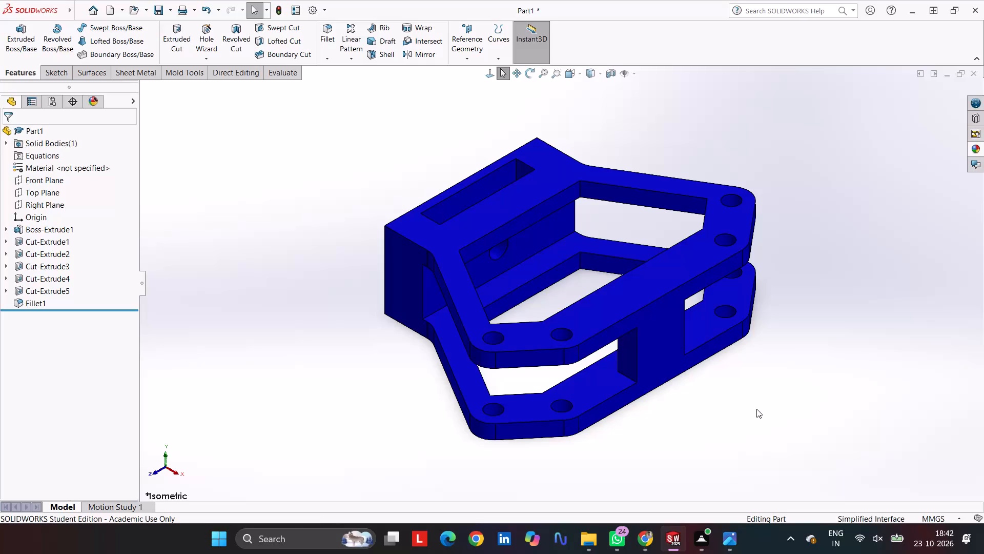
Start saving the bracket part and create a folder named Manual Mechanical Gripper inside the PROJECT folder.
key(ctrl+s)
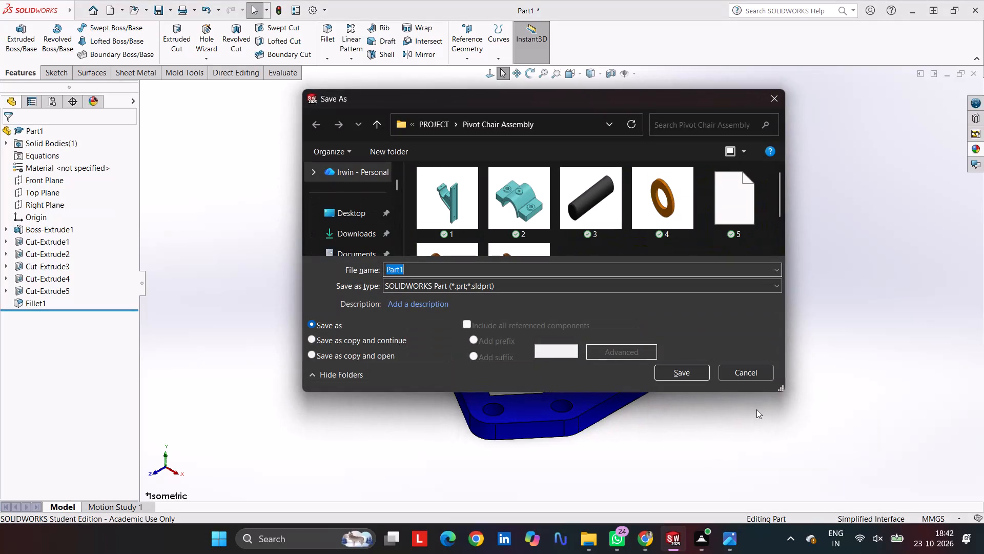
click(440, 123)
scroll(525, 223, down, 4)
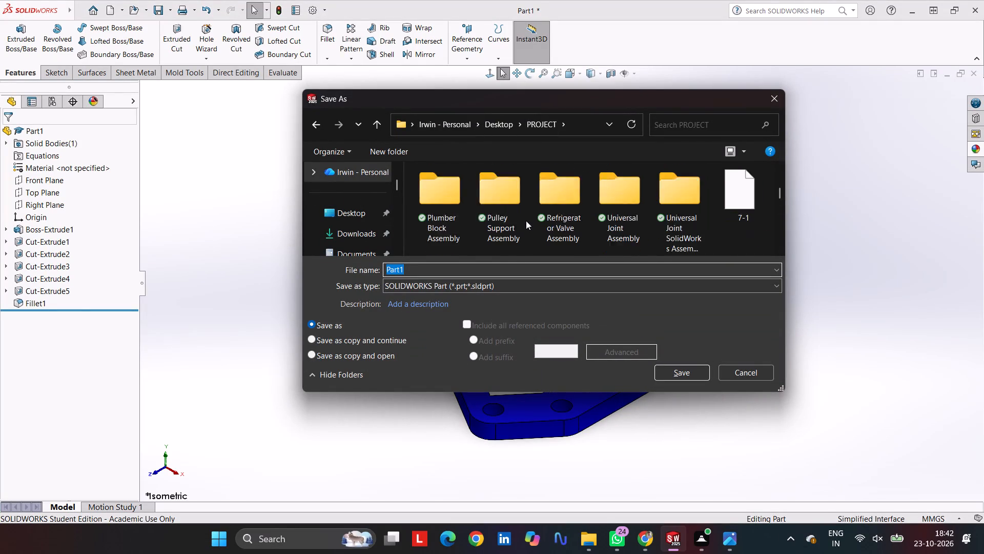
scroll(526, 221, down, 4)
scroll(525, 206, up, 17)
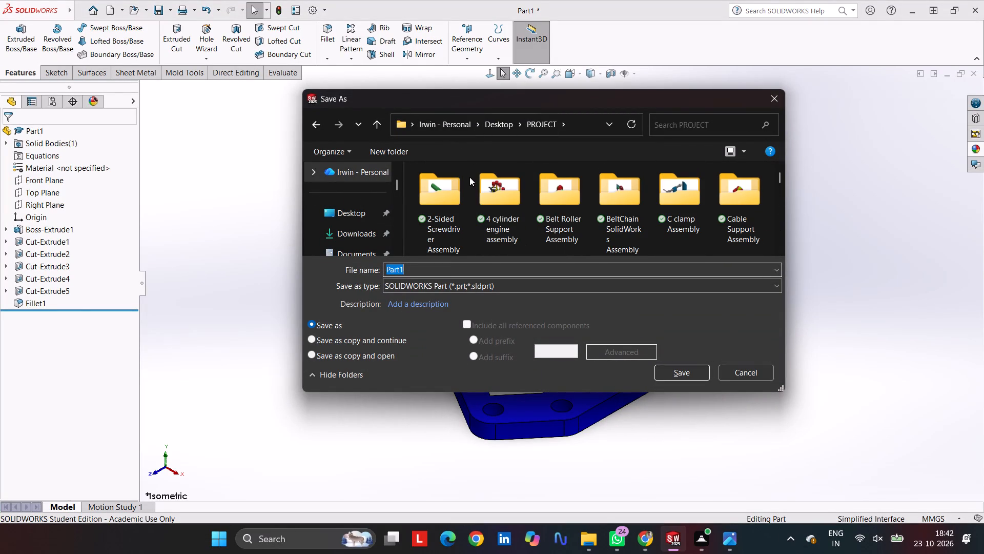
right_click(466, 174)
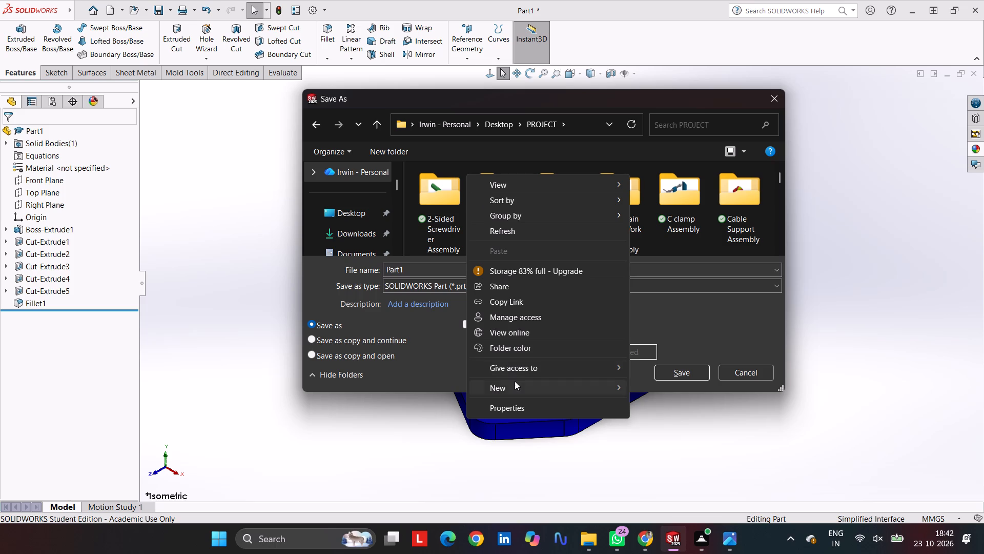
click(515, 381)
click(663, 391)
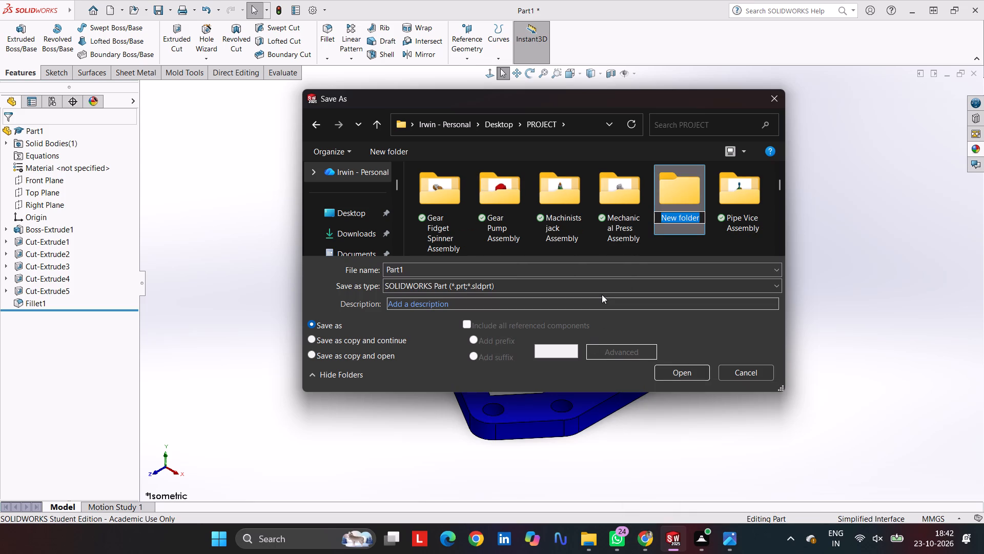
key(super+v)
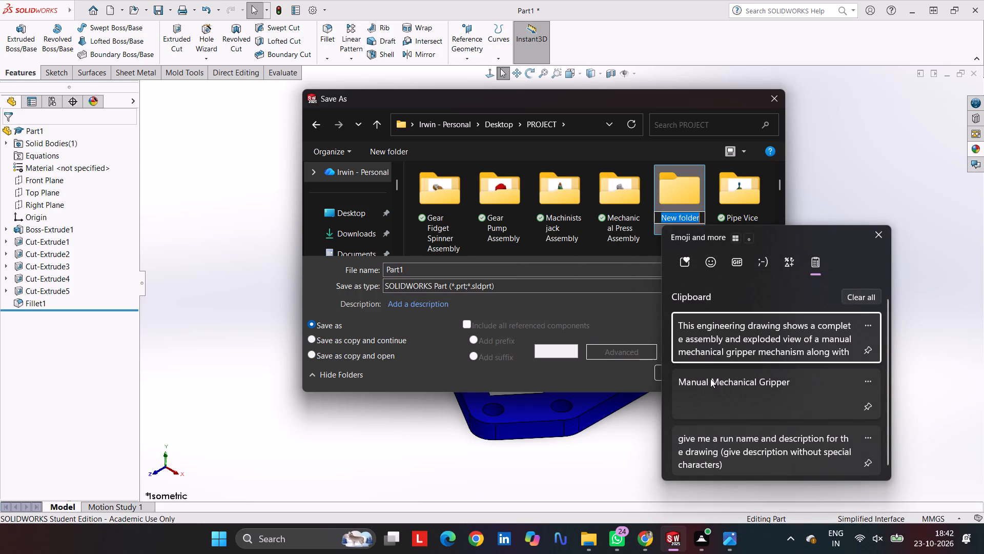
click(708, 385)
key(ctrl+v)
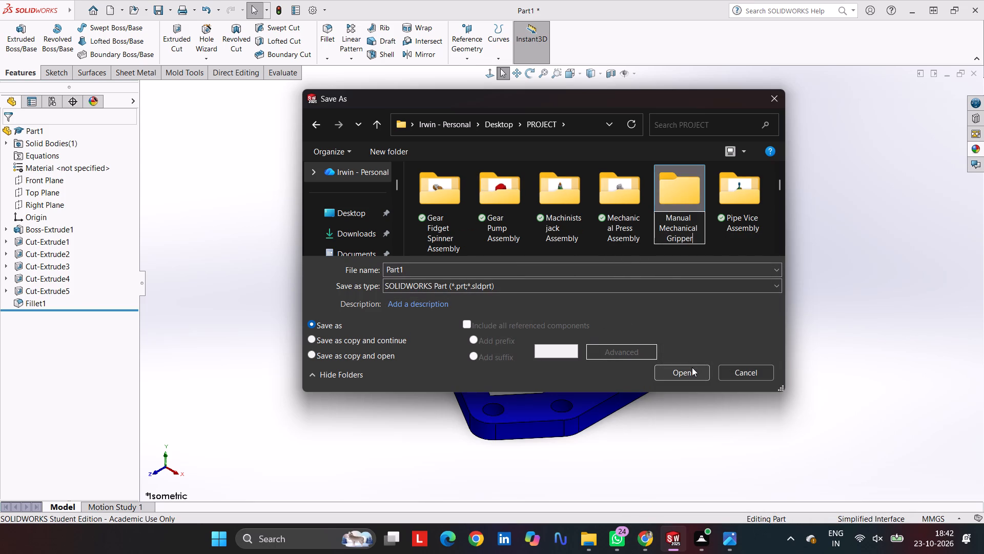
Save the bracket as Part1 in the Manual Mechanical Gripper folder.
double_click(687, 191)
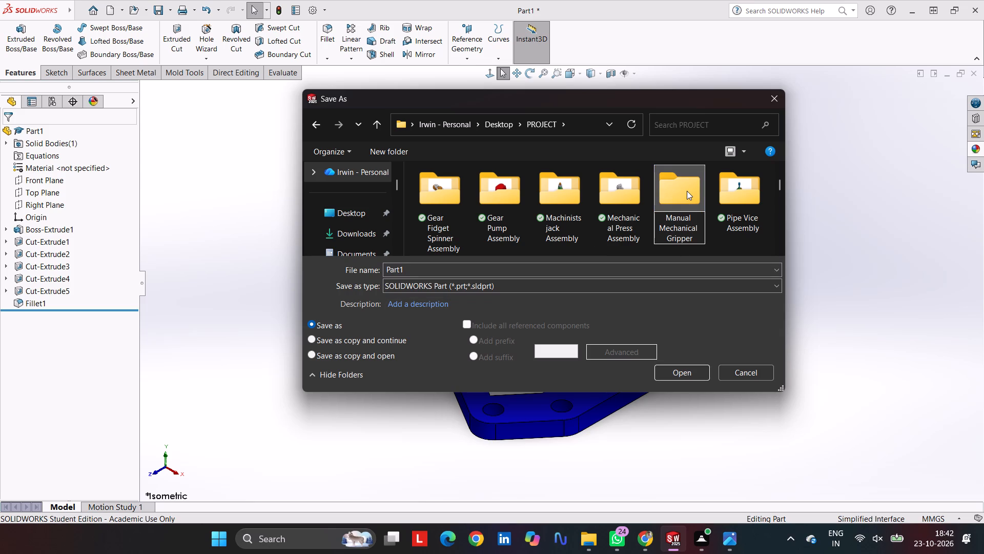
double_click(610, 188)
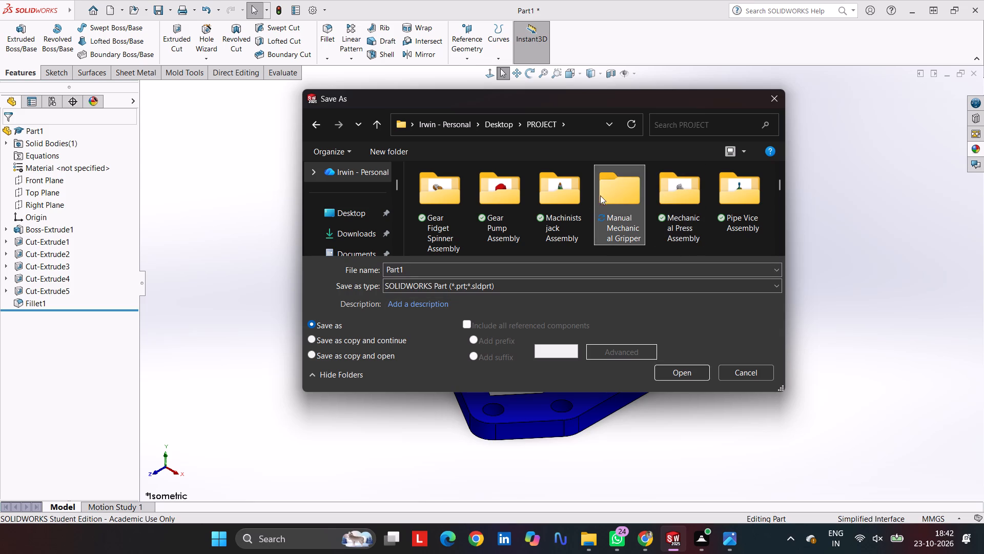
double_click(609, 190)
click(536, 229)
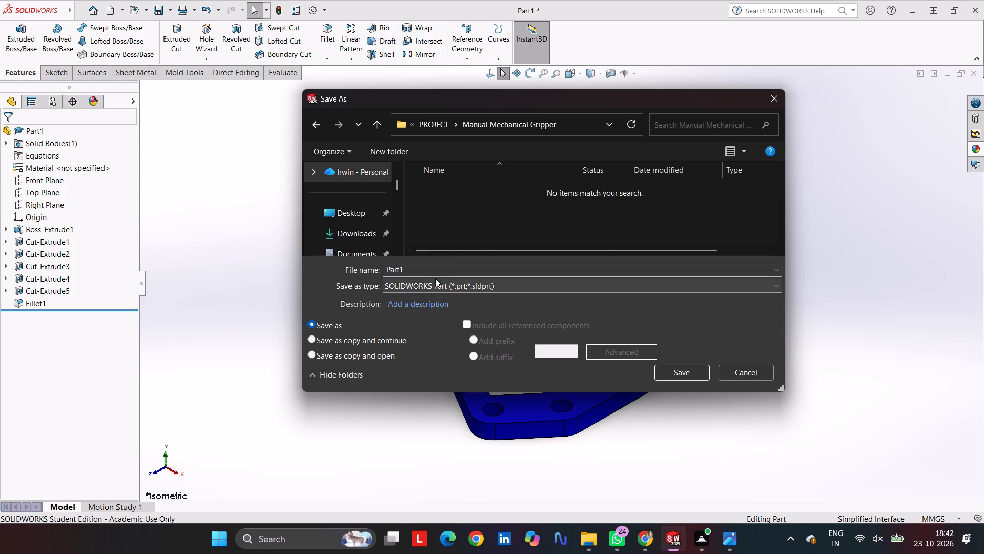
click(434, 273)
click(693, 372)
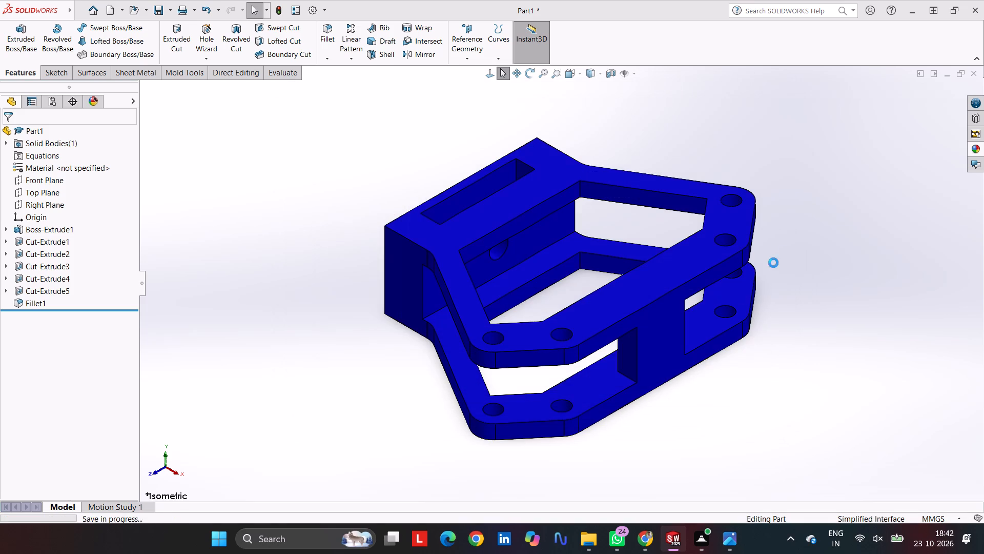
click(797, 242)
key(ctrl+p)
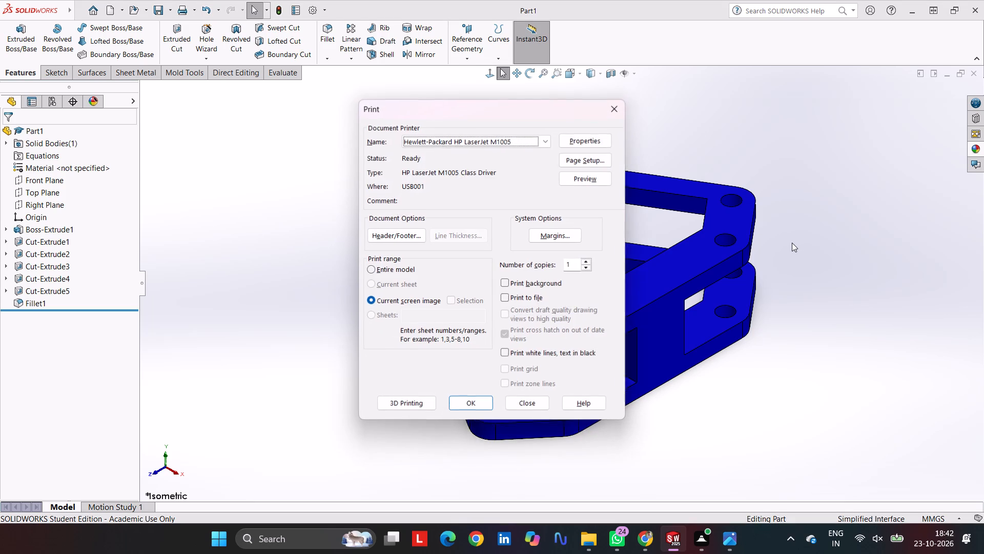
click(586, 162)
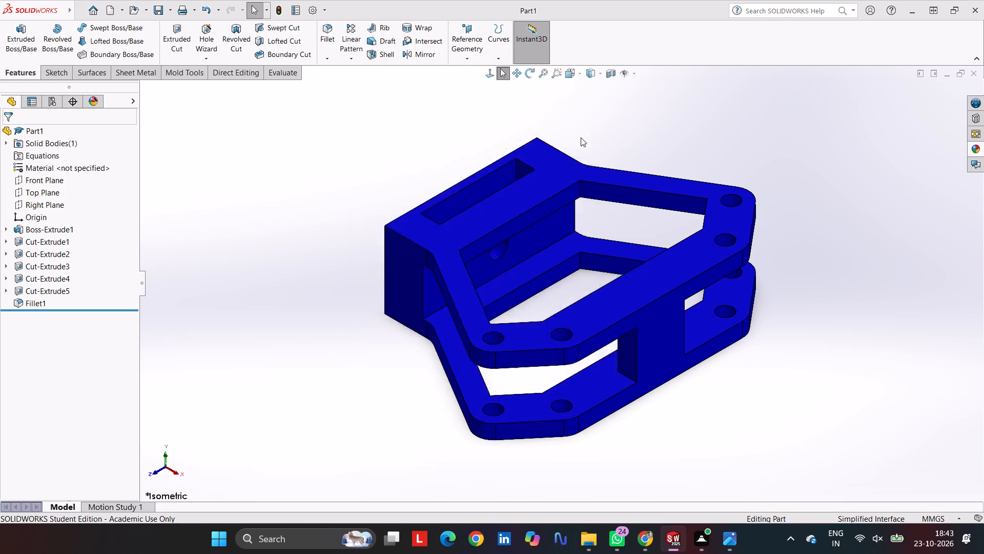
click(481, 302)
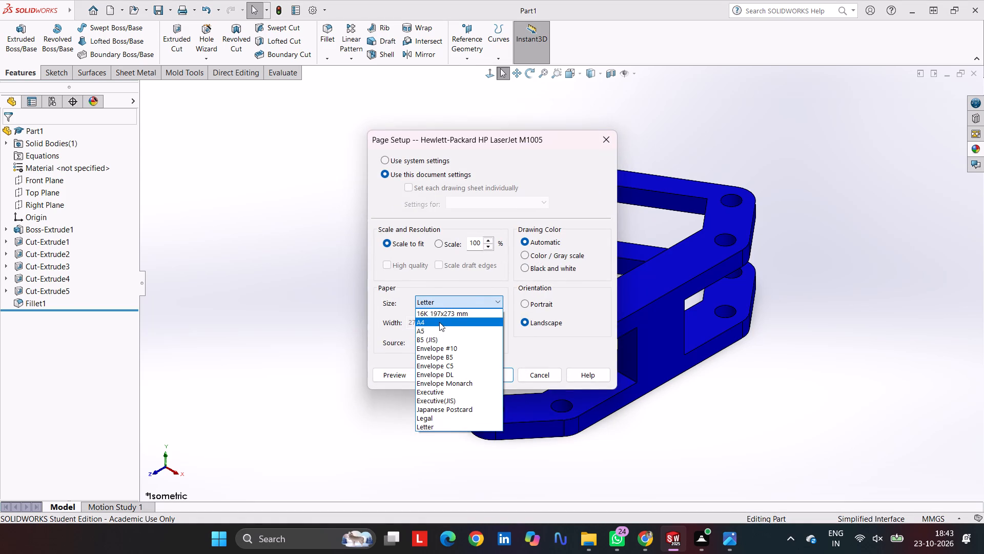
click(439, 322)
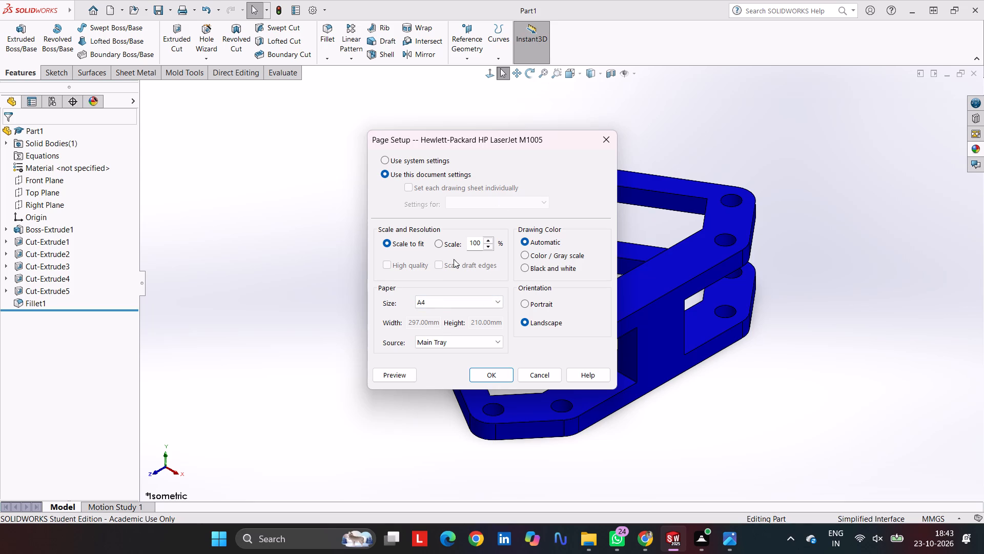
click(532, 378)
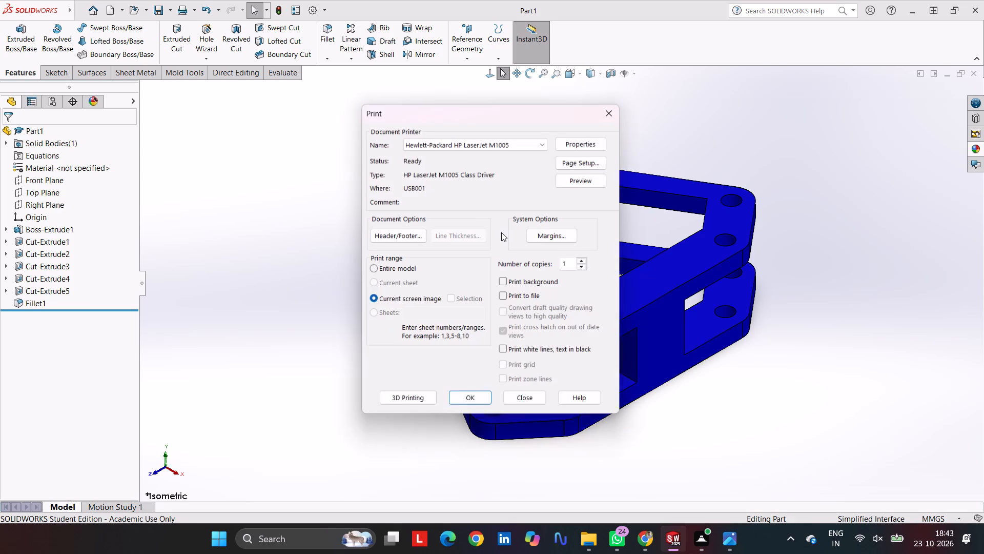
Select Microsoft Print to PDF as the printer, start printing the current screen image and cancel saving the output.
click(509, 137)
click(495, 161)
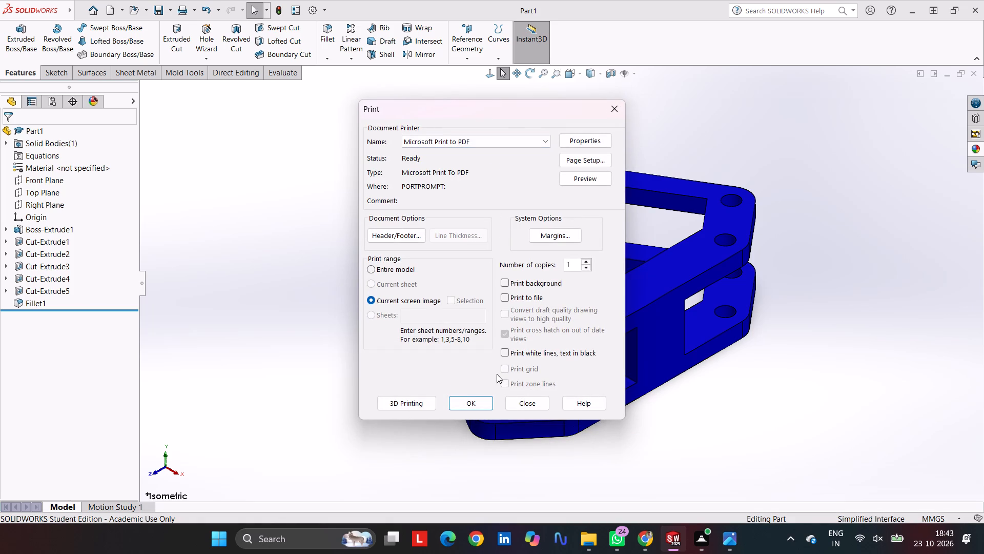
click(483, 400)
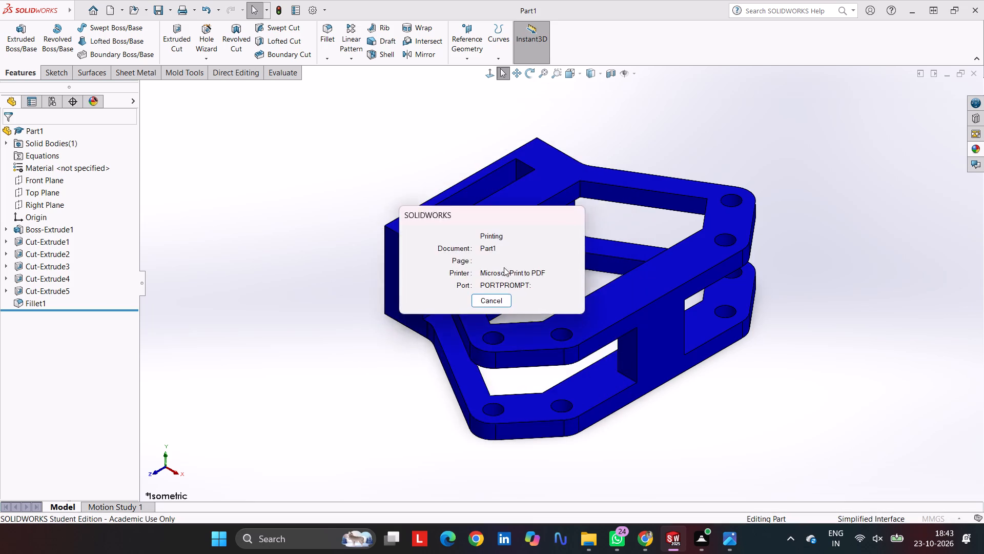
click(856, 107)
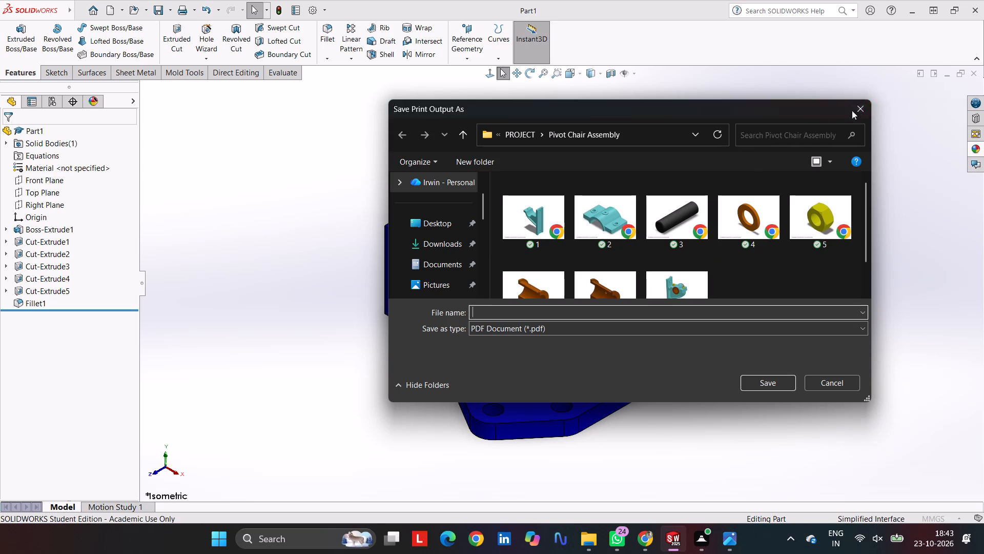
click(830, 244)
click(526, 296)
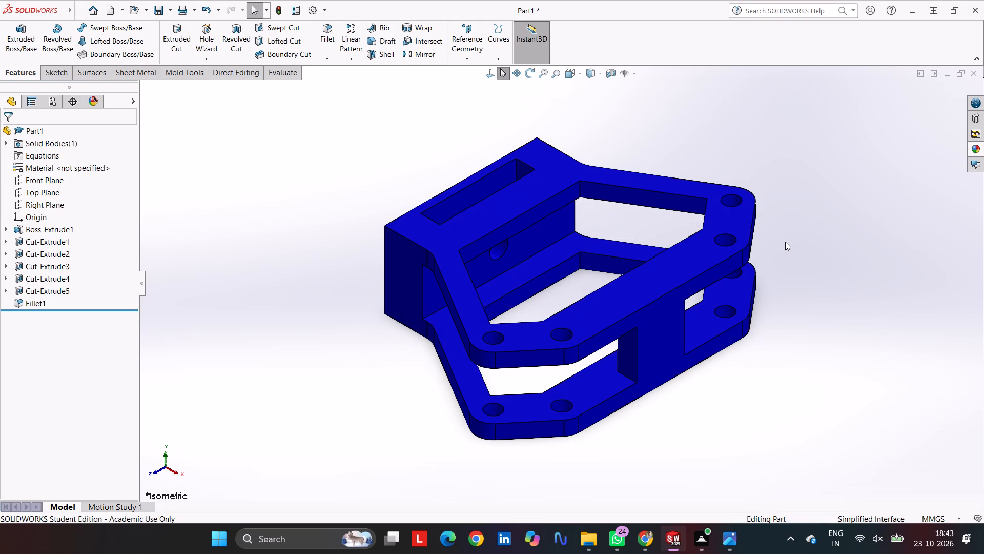
Set the page setup for Microsoft Print to PDF to A4 paper.
key(ctrl+p)
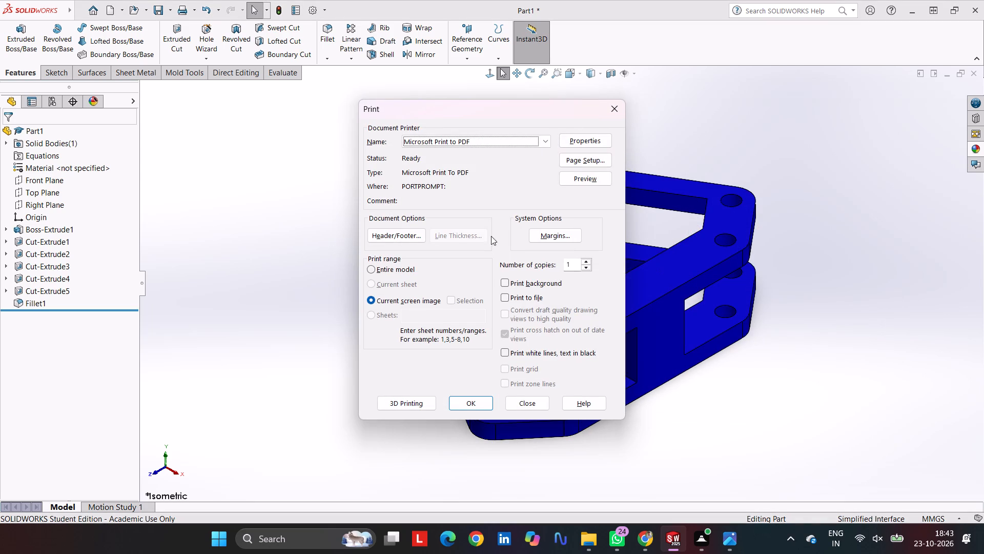
click(597, 167)
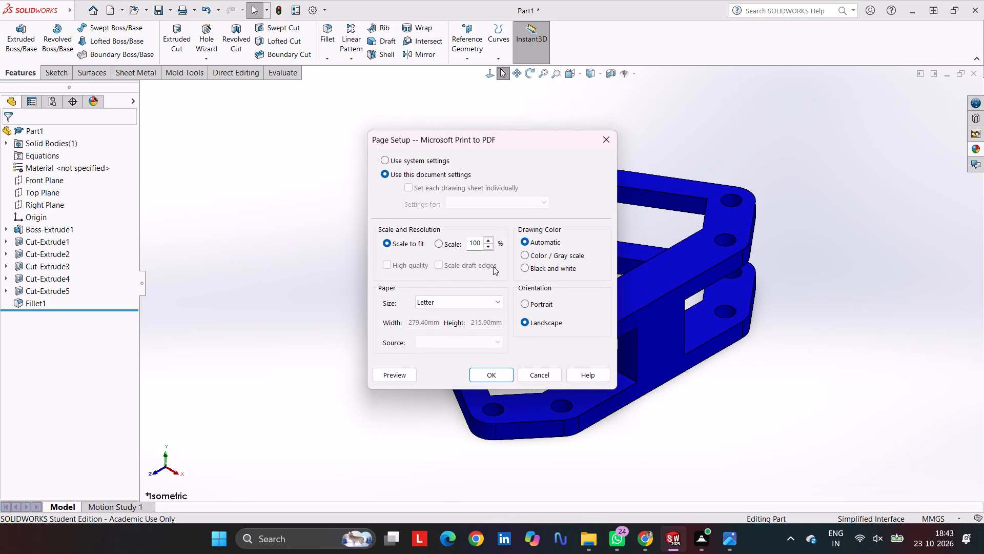
click(483, 302)
scroll(450, 186, up, 12)
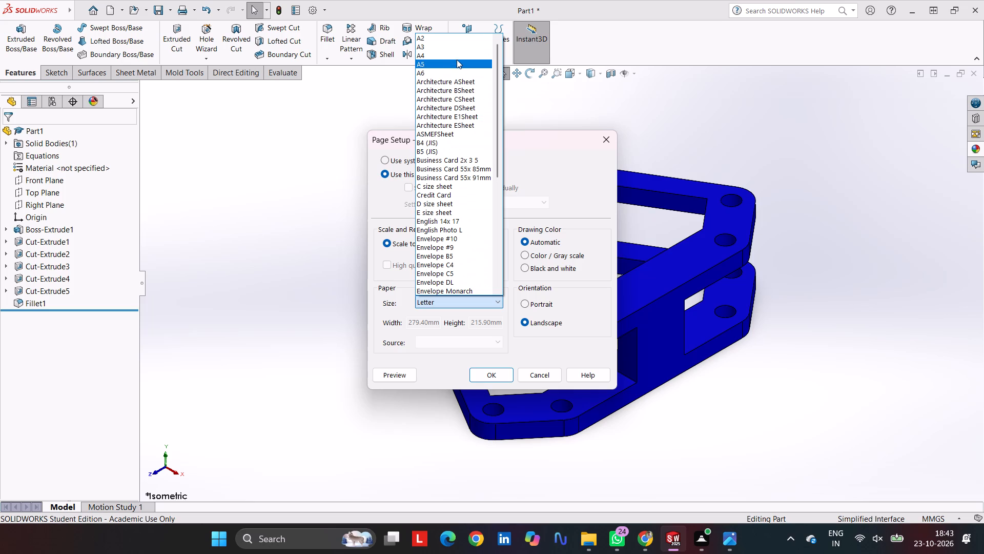
click(457, 55)
click(498, 373)
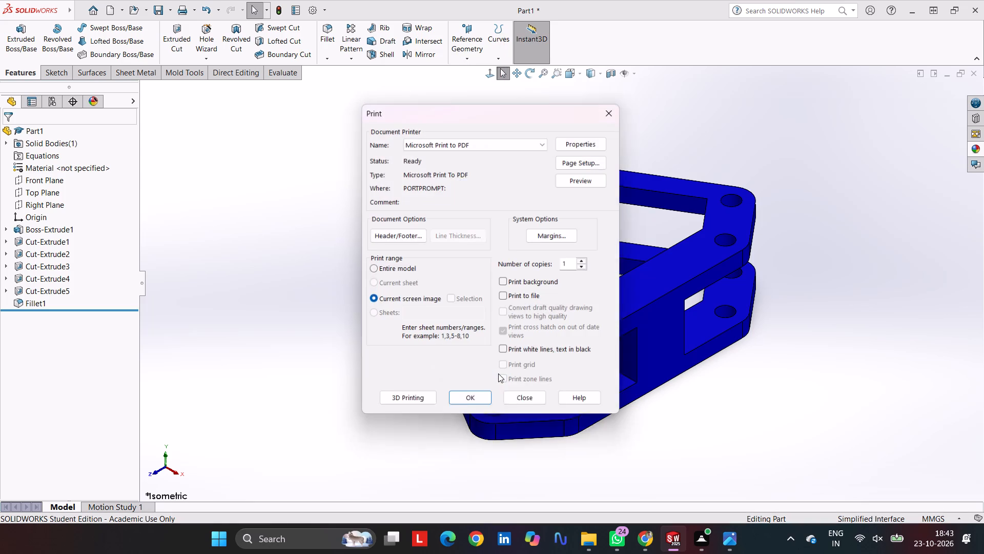
Print the bracket's current screen image to a PDF named 1 in the Manual Mechanical Gripper folder.
click(476, 406)
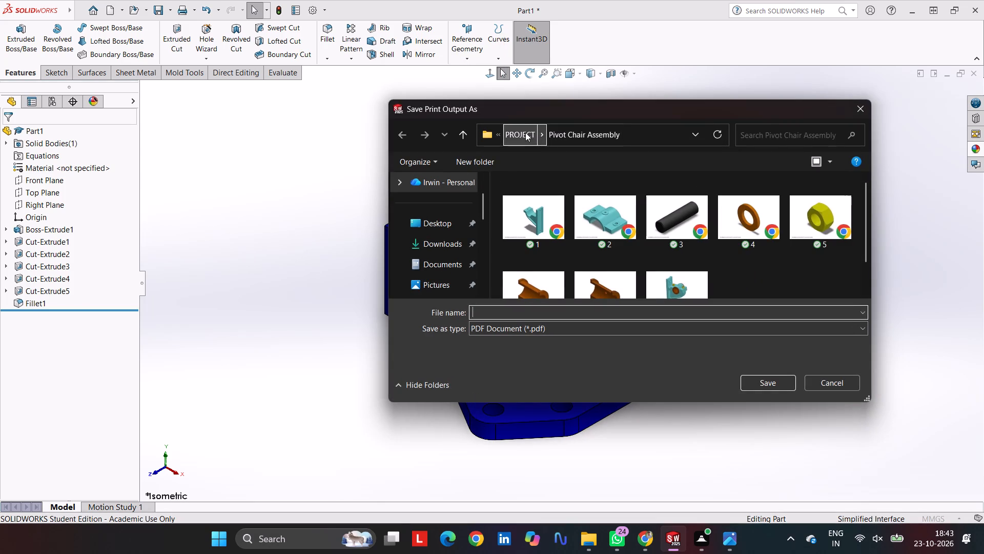
click(525, 132)
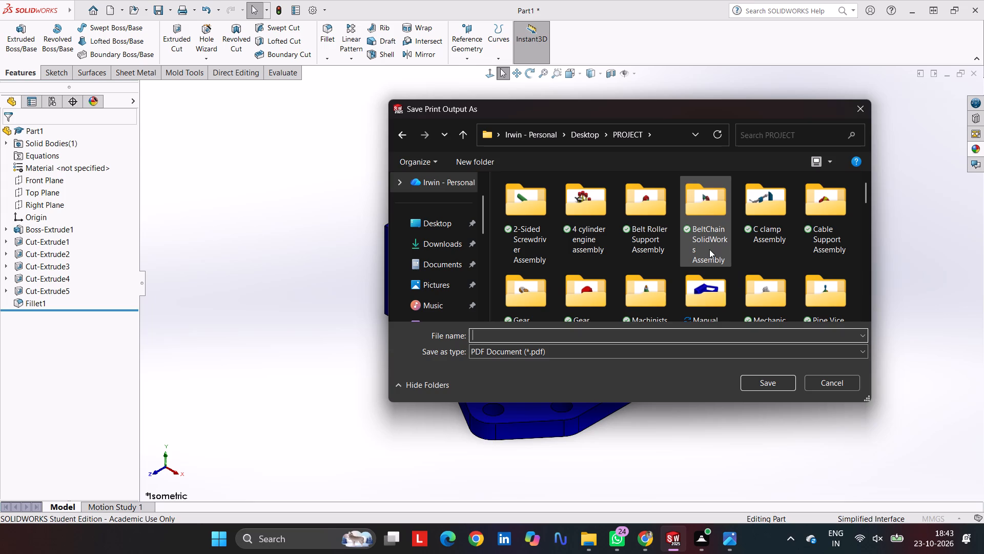
double_click(709, 288)
click(495, 333)
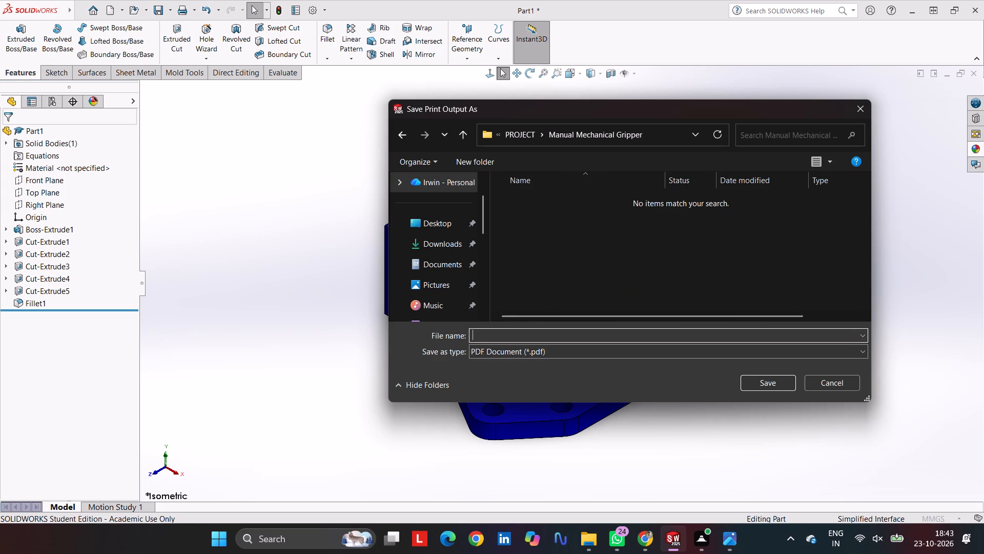
key(1)
key(Return)
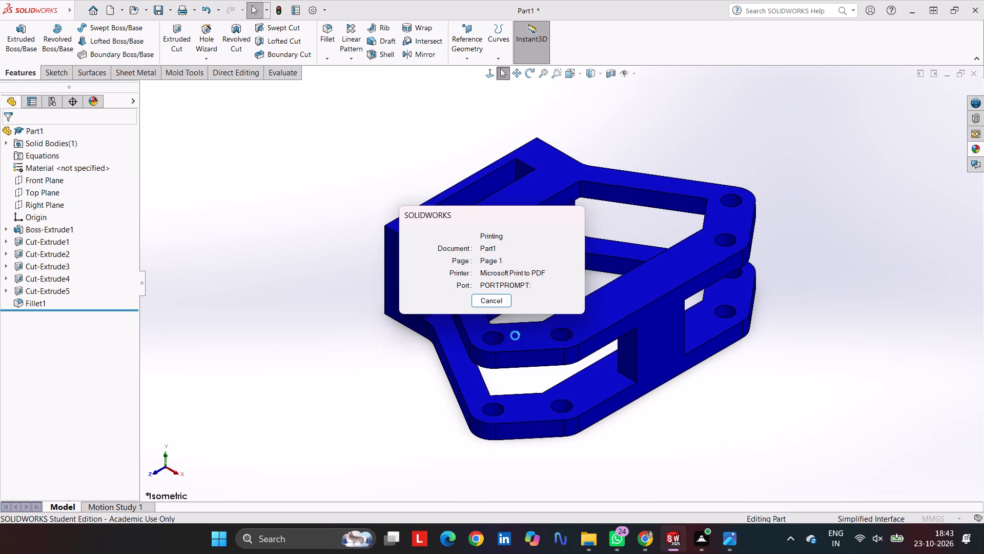
Create a new part document for the next component.
click(374, 356)
key(ctrl+n)
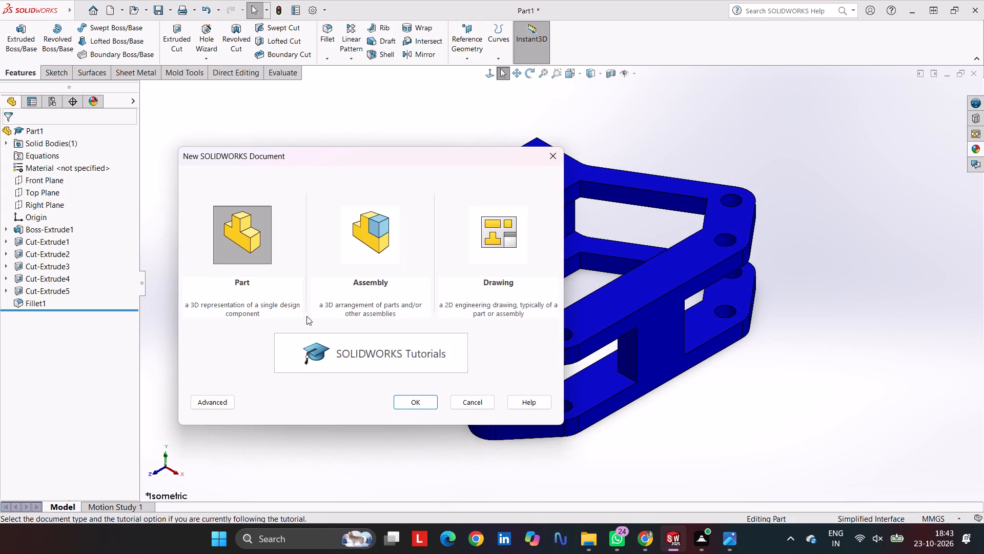
click(410, 403)
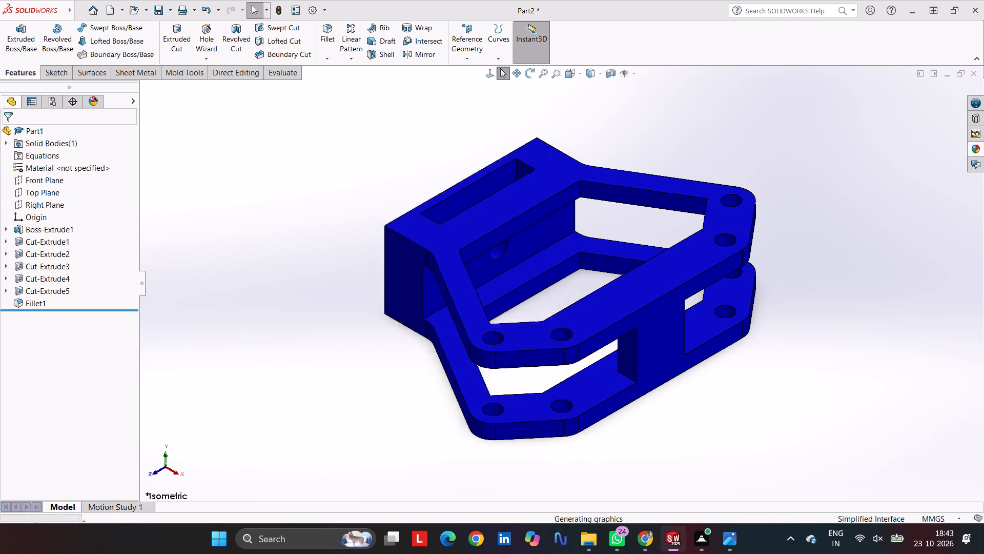
click(573, 297)
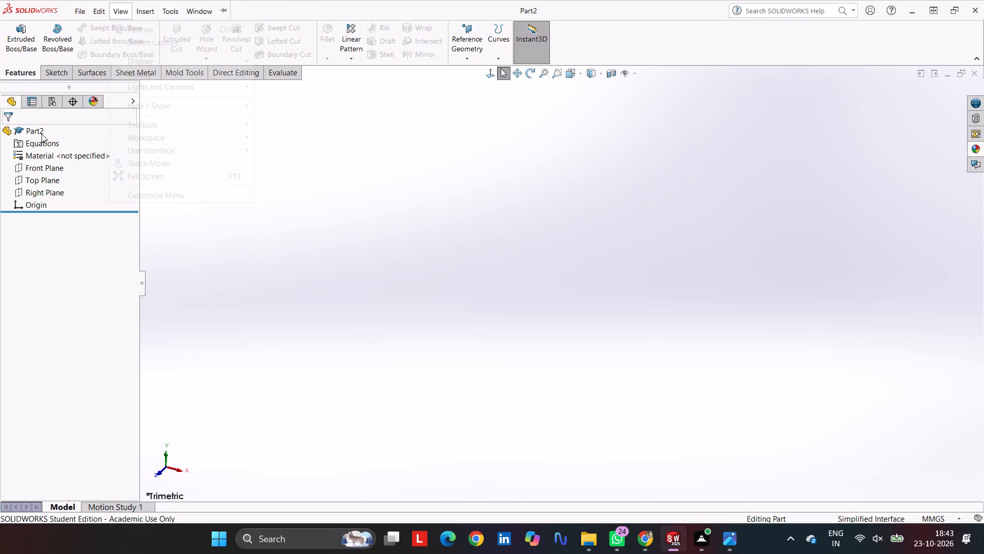
Start a sketch on the Top Plane and draw infinite horizontal and vertical construction lines through the origin.
click(50, 73)
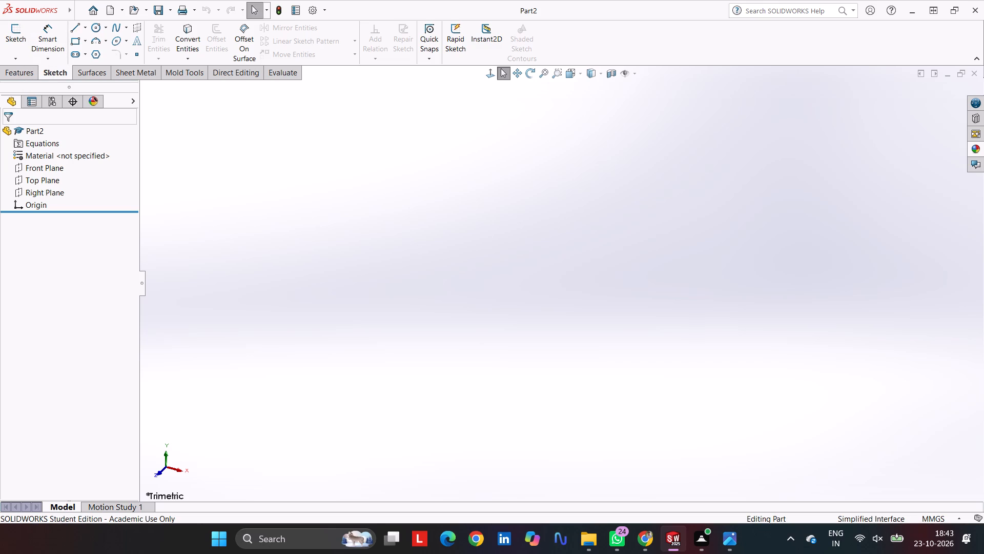
click(44, 183)
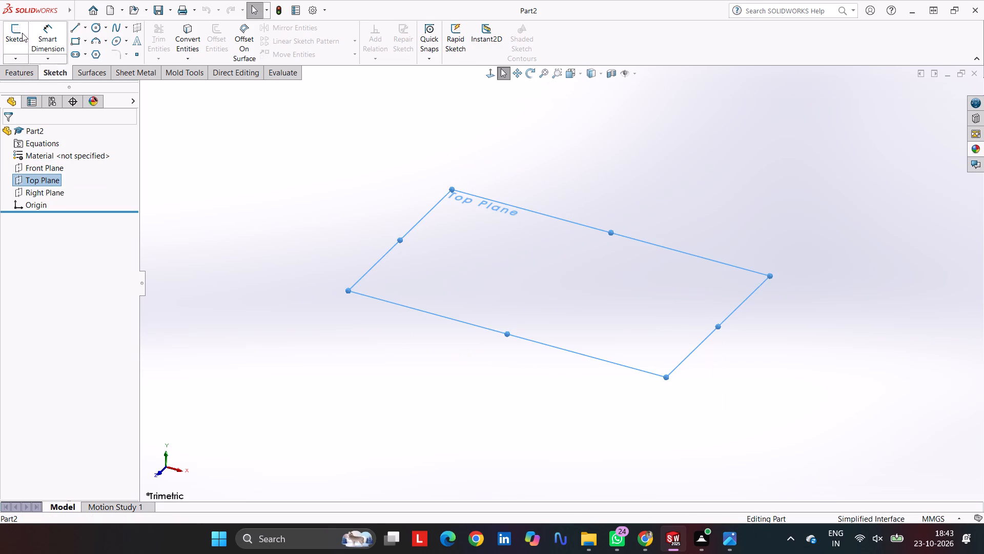
click(22, 33)
click(74, 19)
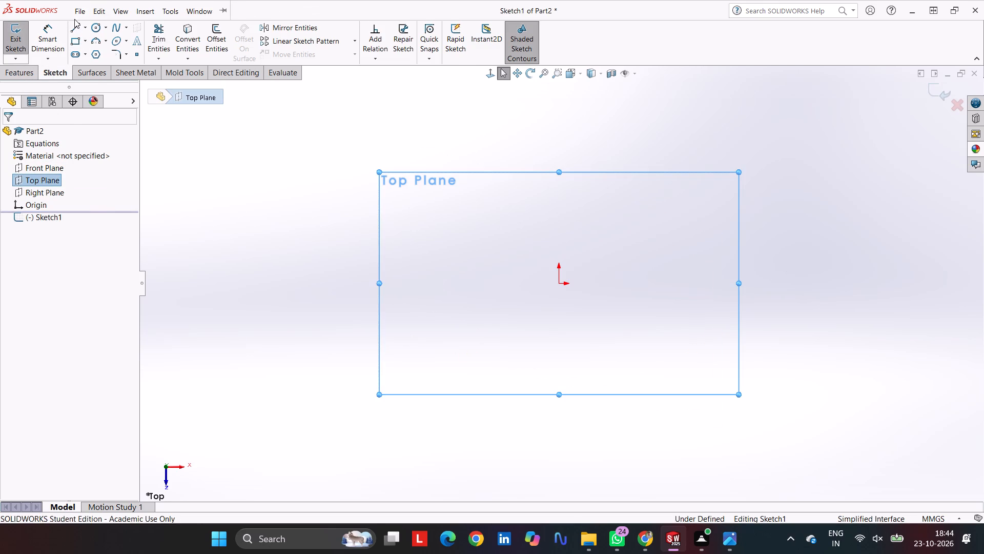
click(49, 30)
click(72, 29)
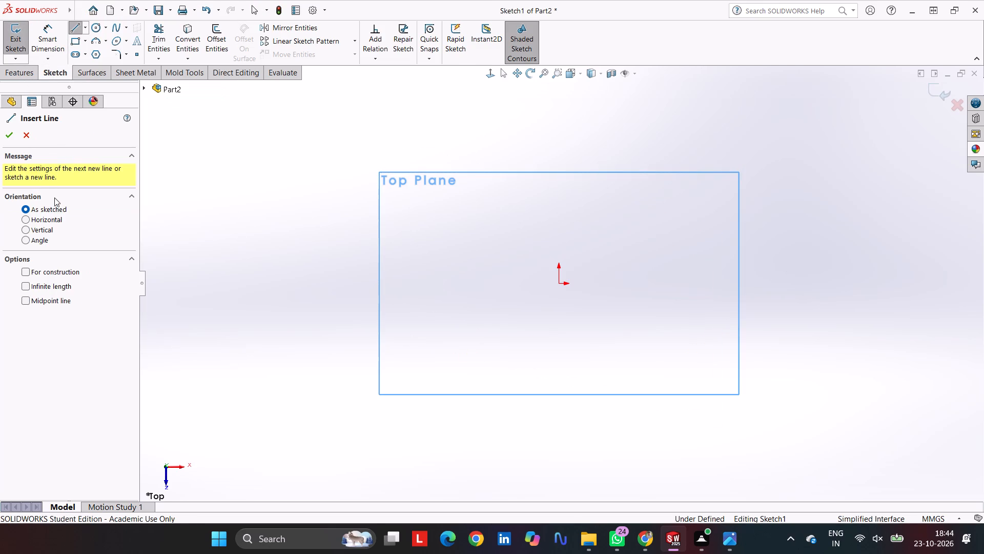
click(54, 222)
click(54, 282)
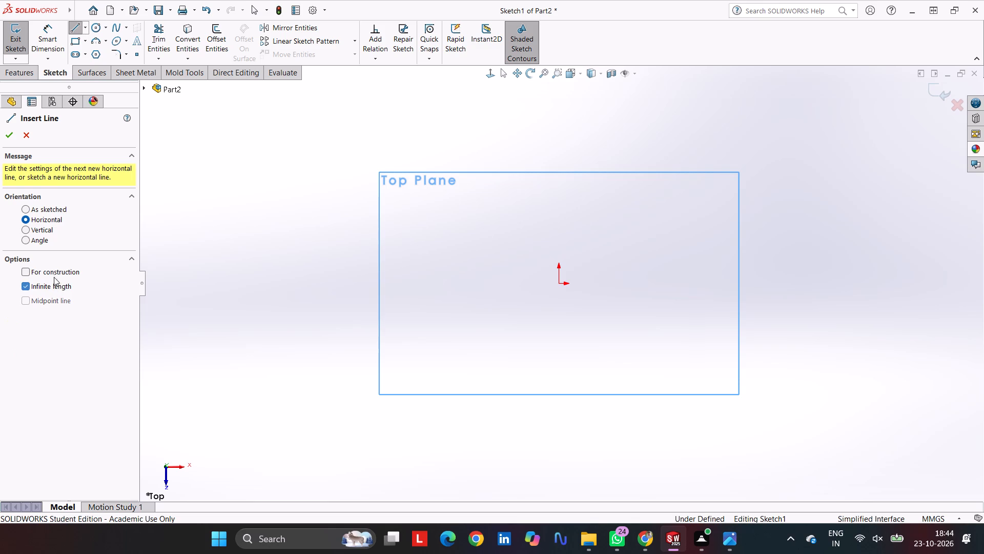
click(54, 274)
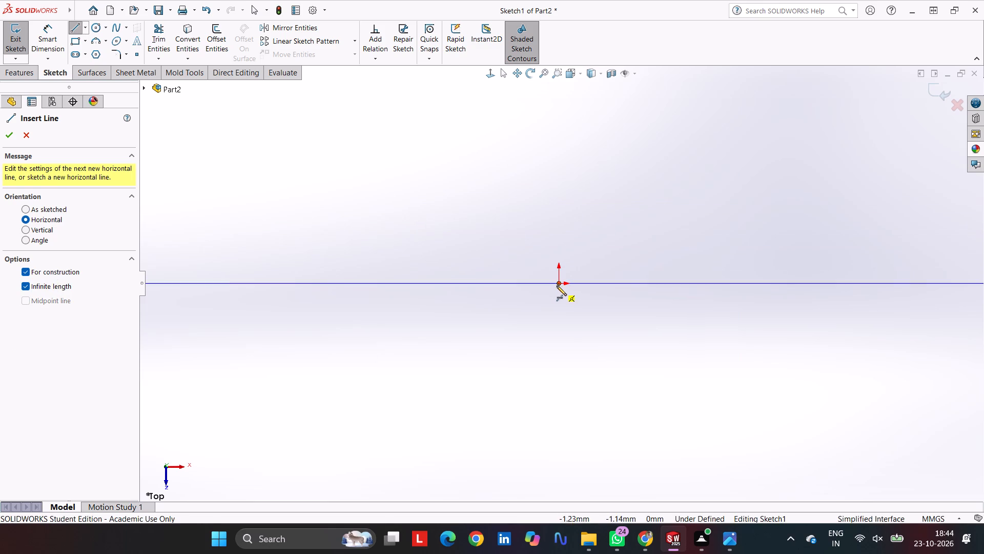
click(560, 285)
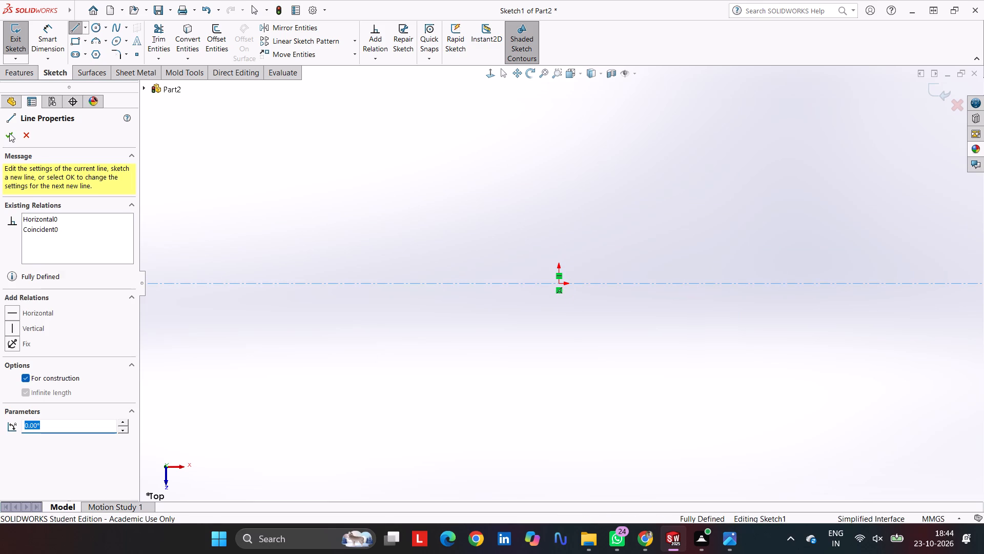
click(10, 132)
click(38, 230)
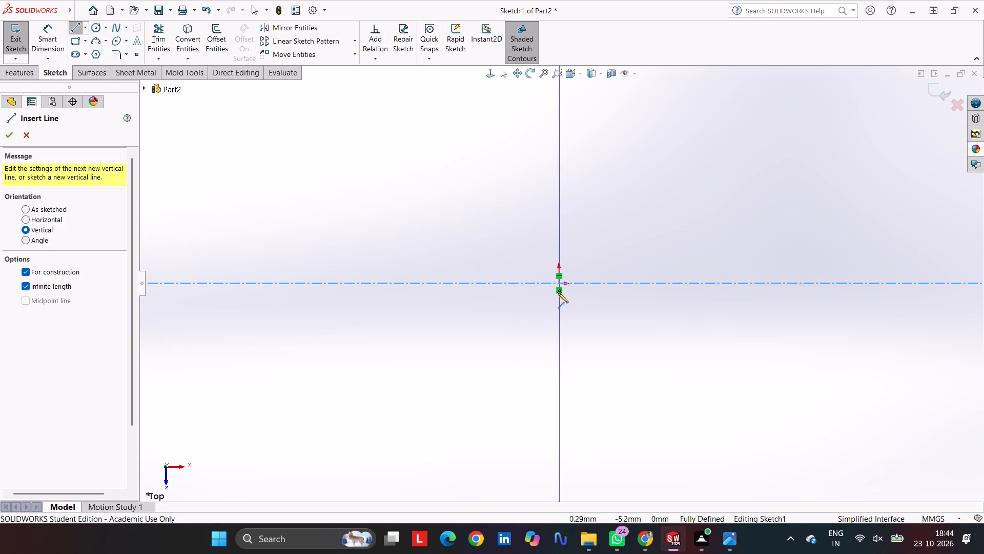
click(559, 284)
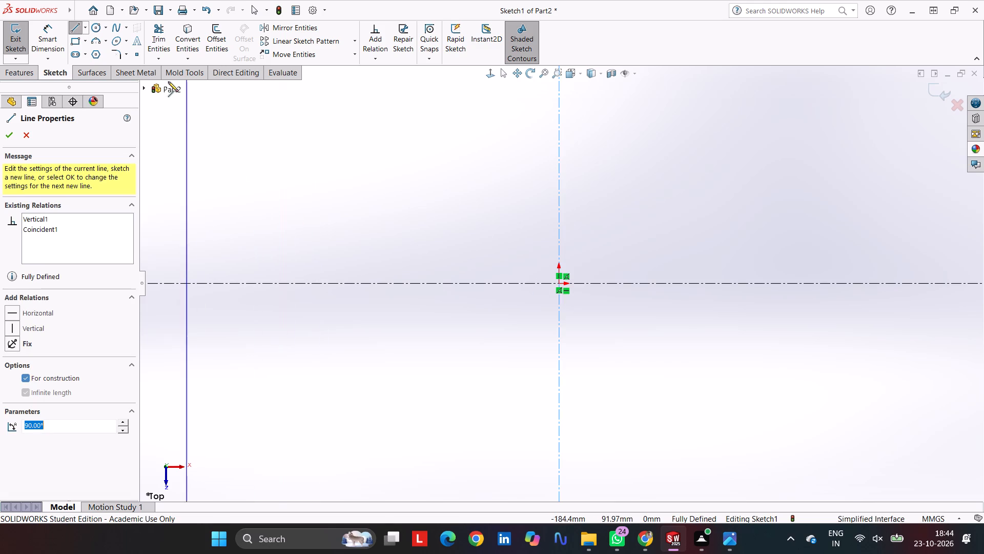
Sketch a straight slot along the vertical construction line, about 55 mm between centres and about 32 mm wide.
click(71, 54)
click(560, 220)
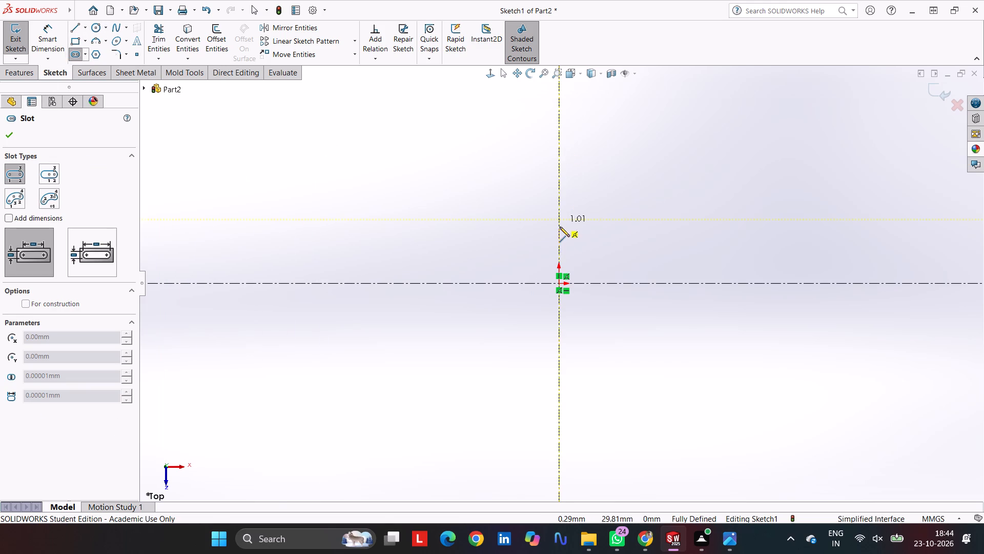
click(558, 331)
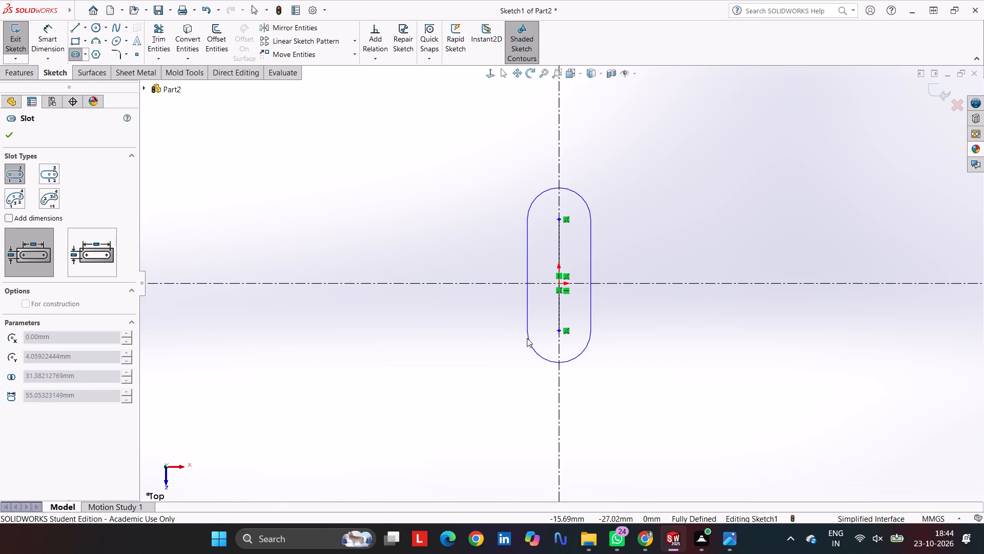
click(526, 338)
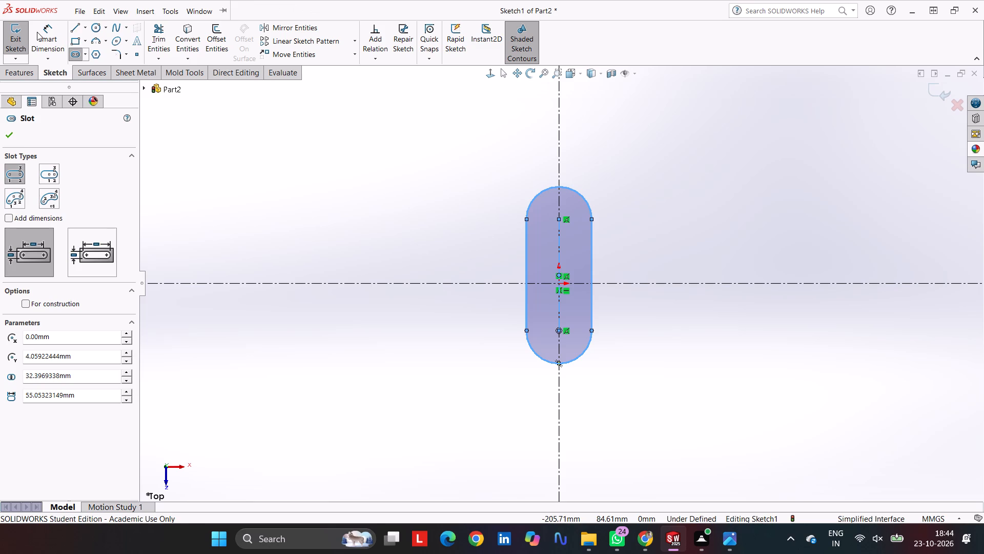
Dimension the slot's upper end arc with a radius of 10 mm.
click(37, 31)
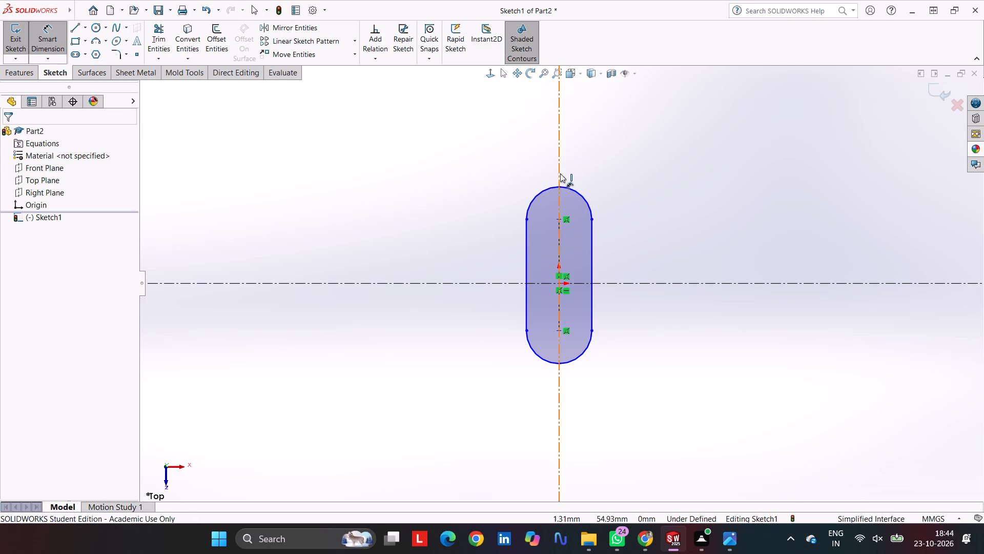
click(544, 188)
click(528, 173)
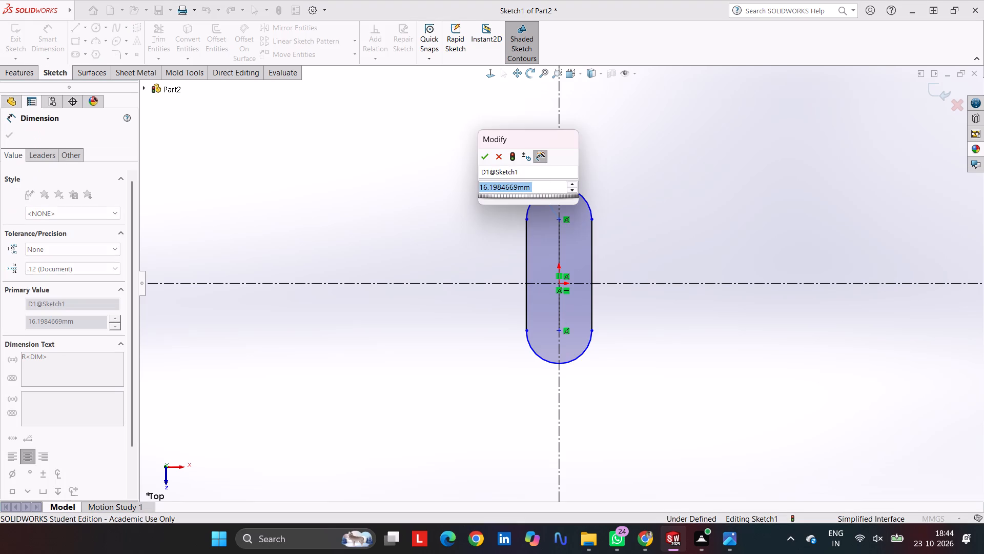
text(10)
key(Return)
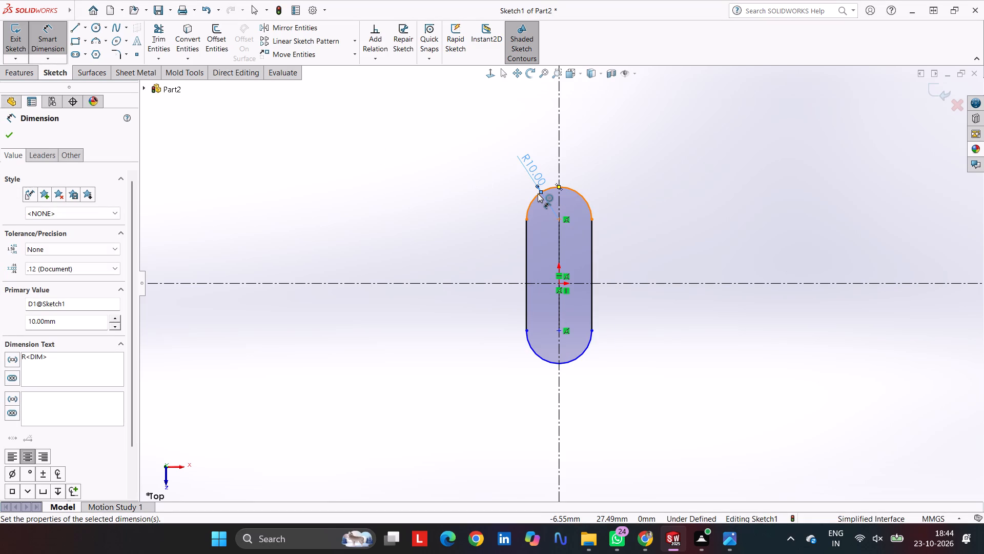
Dimension the distance between the slot's two arc centres as 60 mm.
click(563, 219)
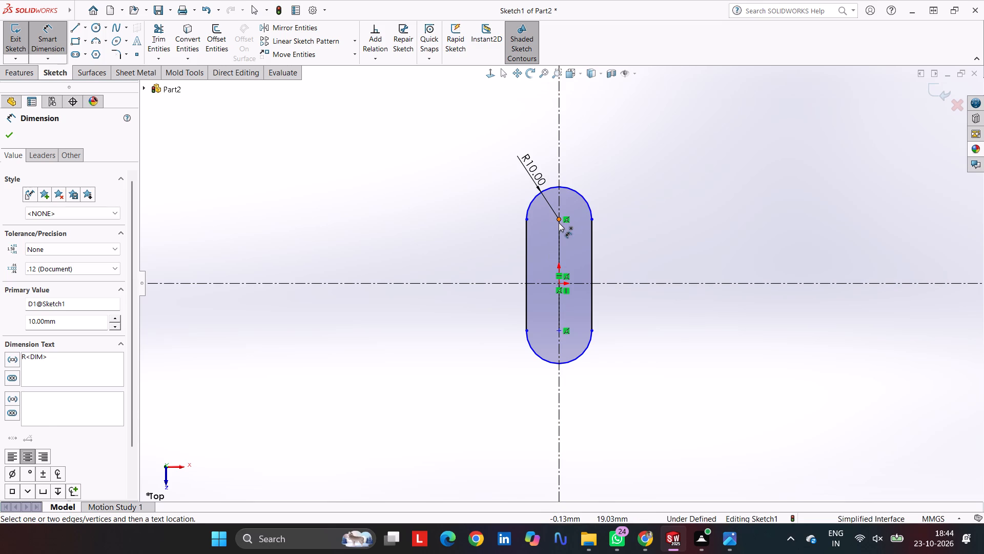
click(559, 223)
click(559, 331)
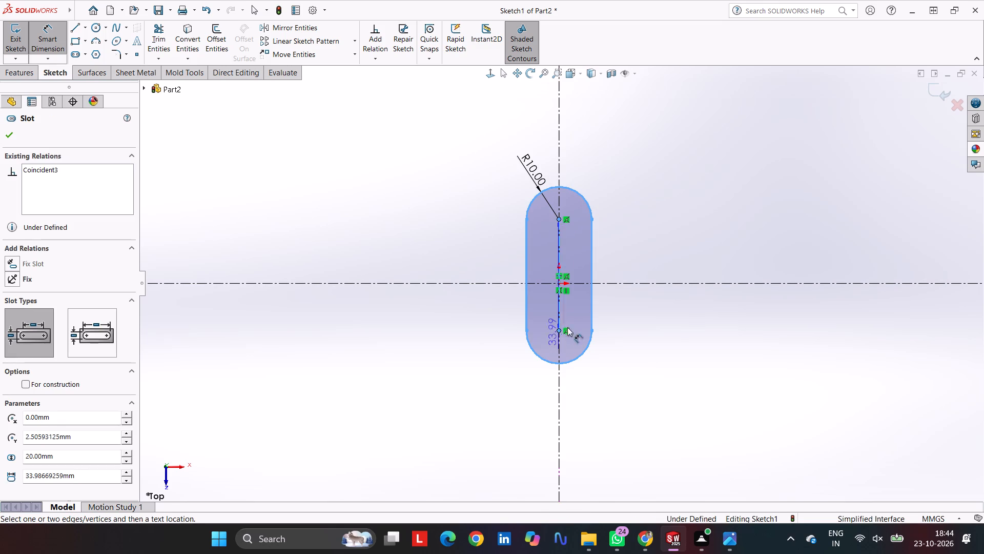
click(649, 269)
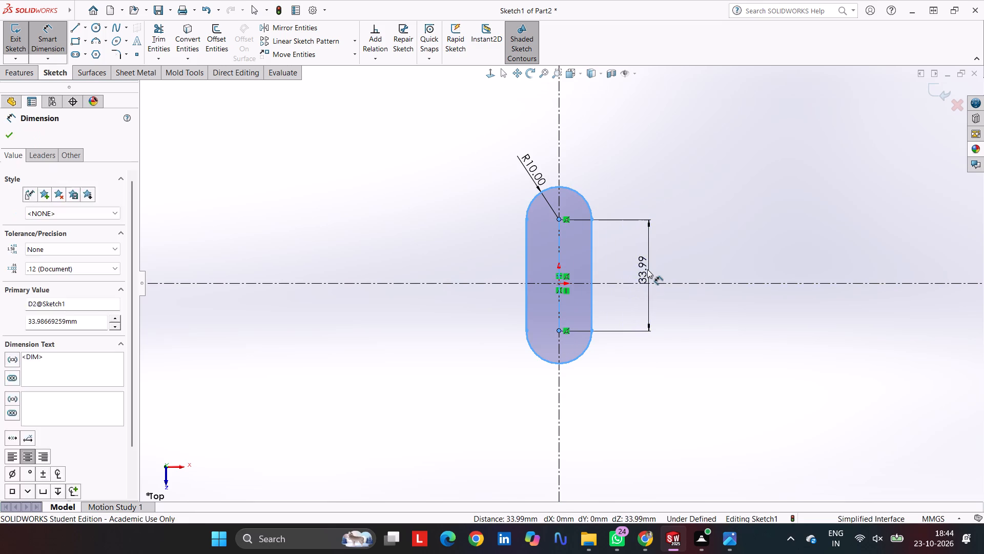
text(60)
key(Return)
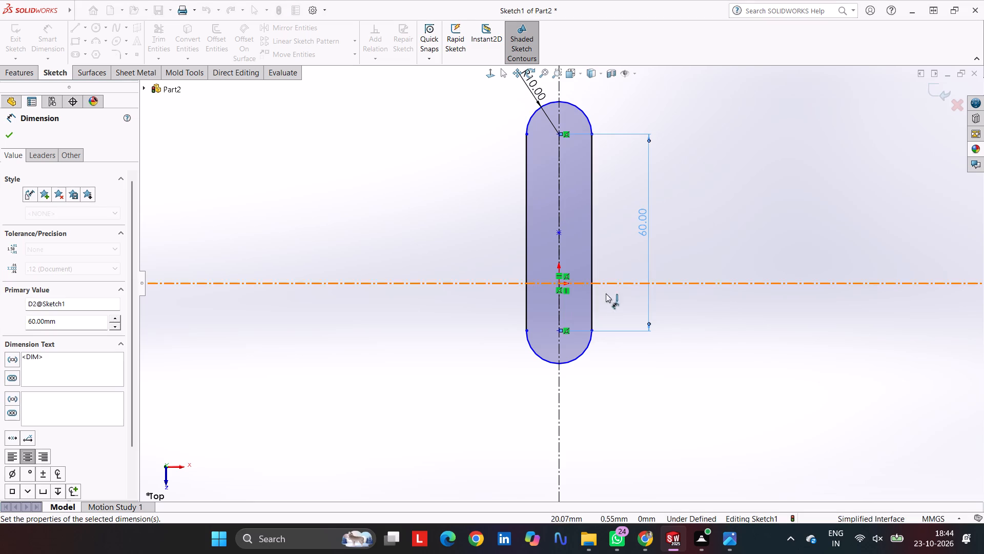
Dimension the slot's upper arc centre 30 mm from the horizontal construction line.
click(609, 282)
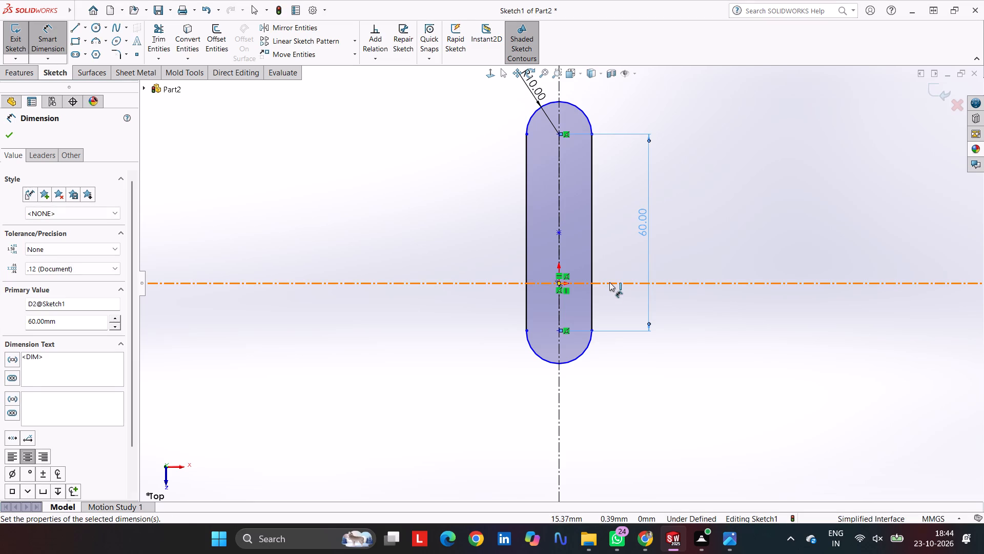
click(559, 132)
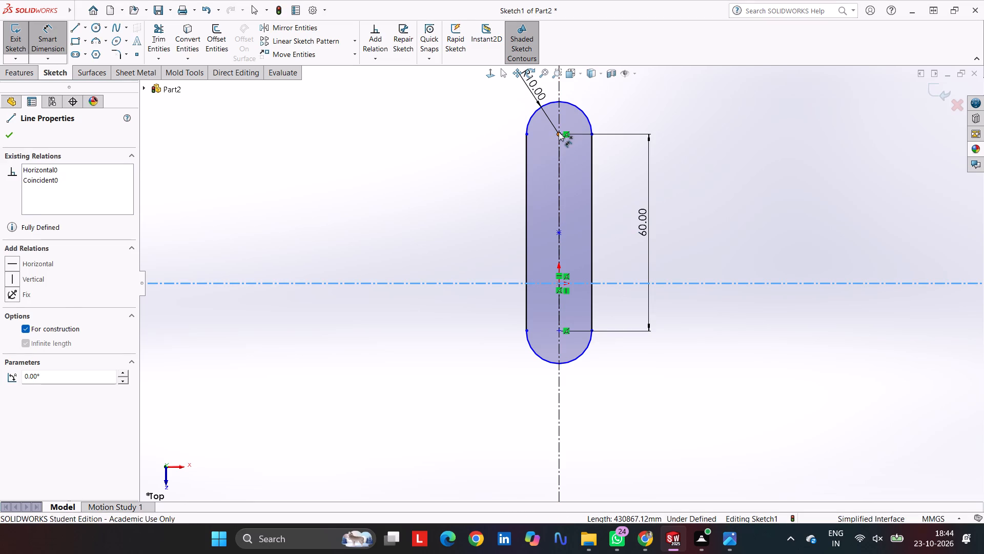
click(620, 217)
text(30)
key(Return)
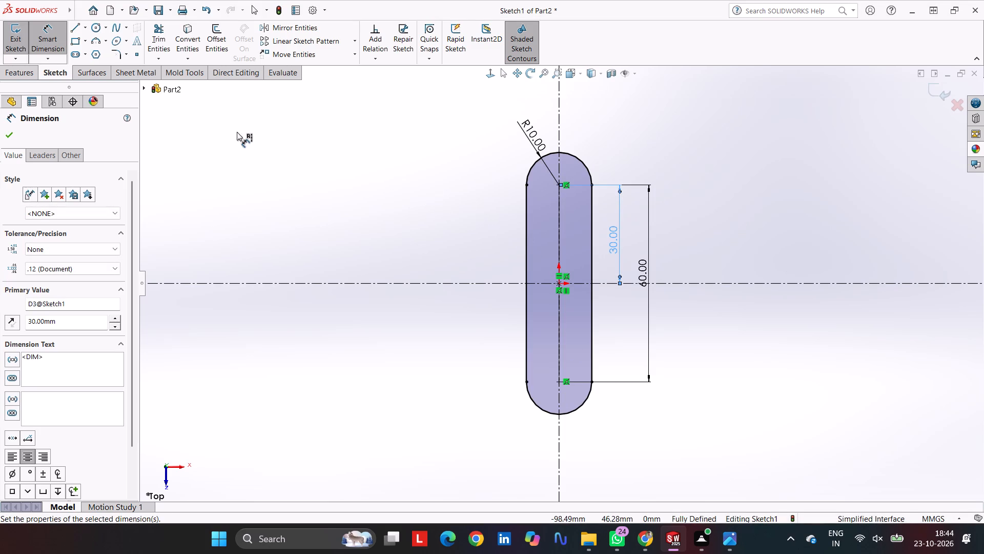
click(19, 75)
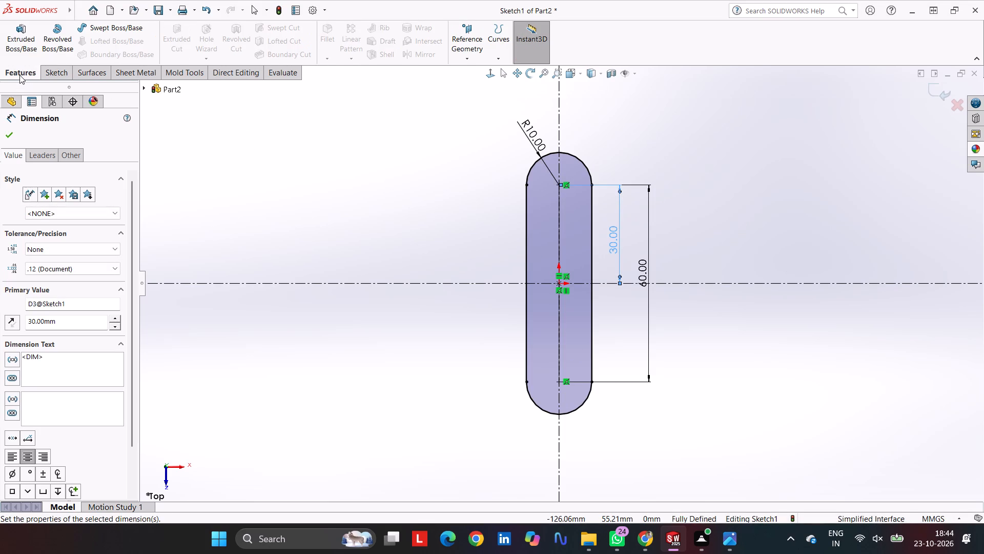
click(57, 71)
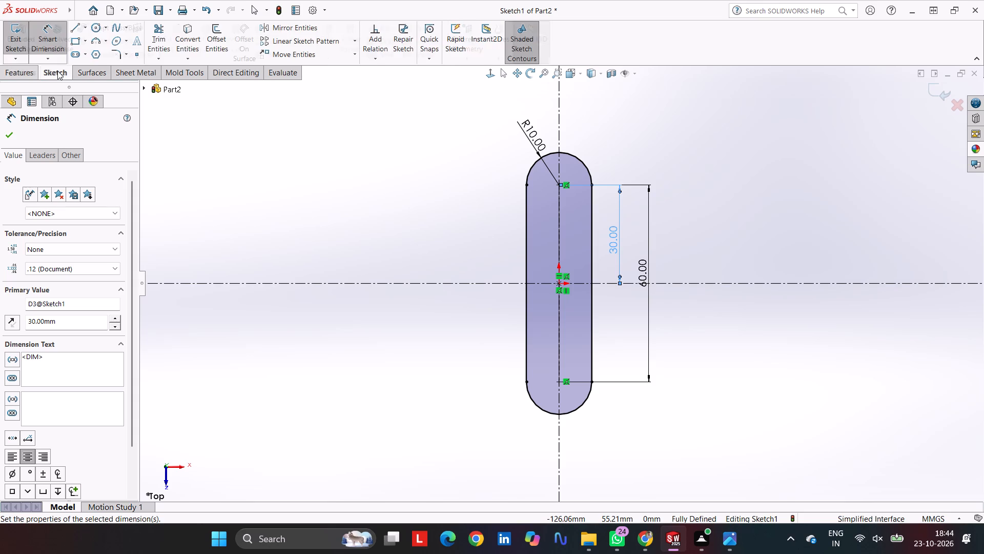
click(10, 131)
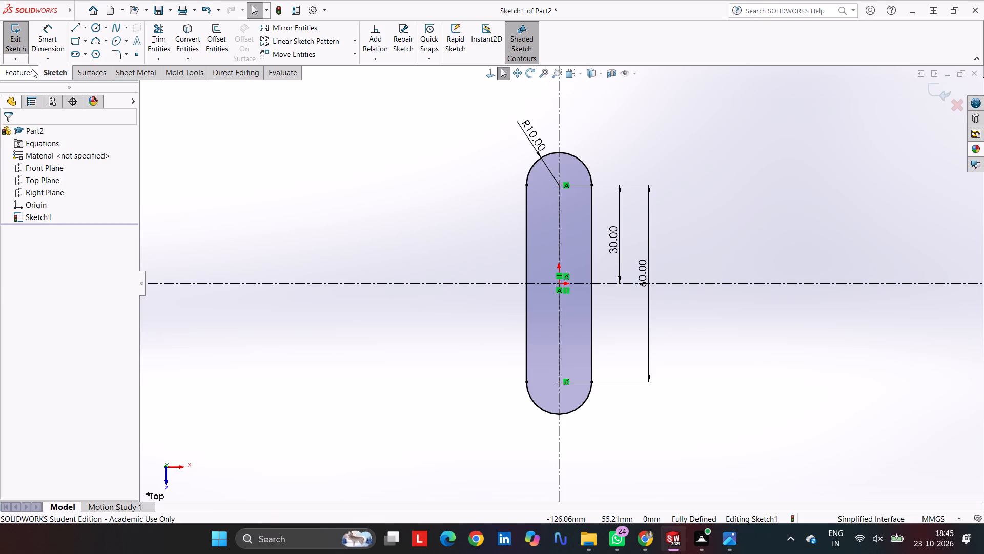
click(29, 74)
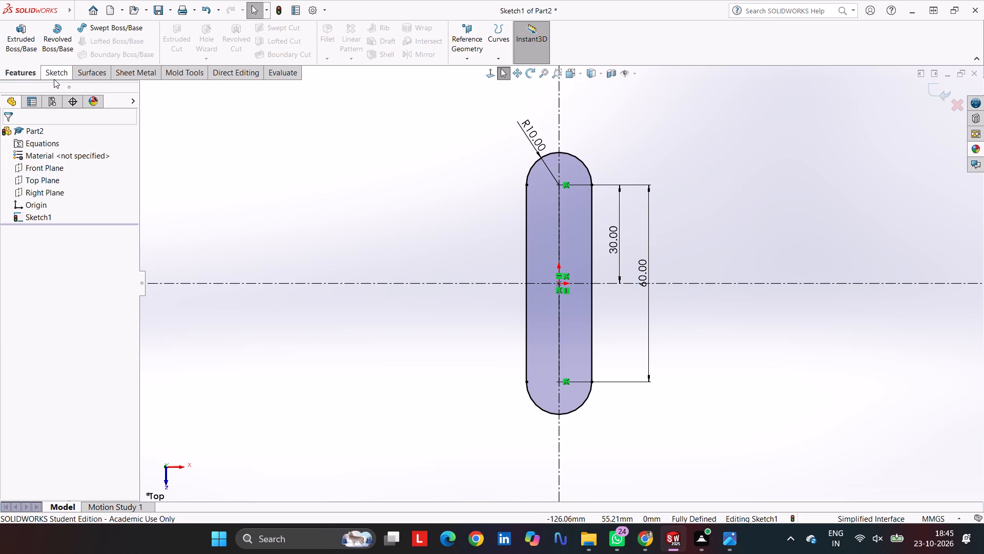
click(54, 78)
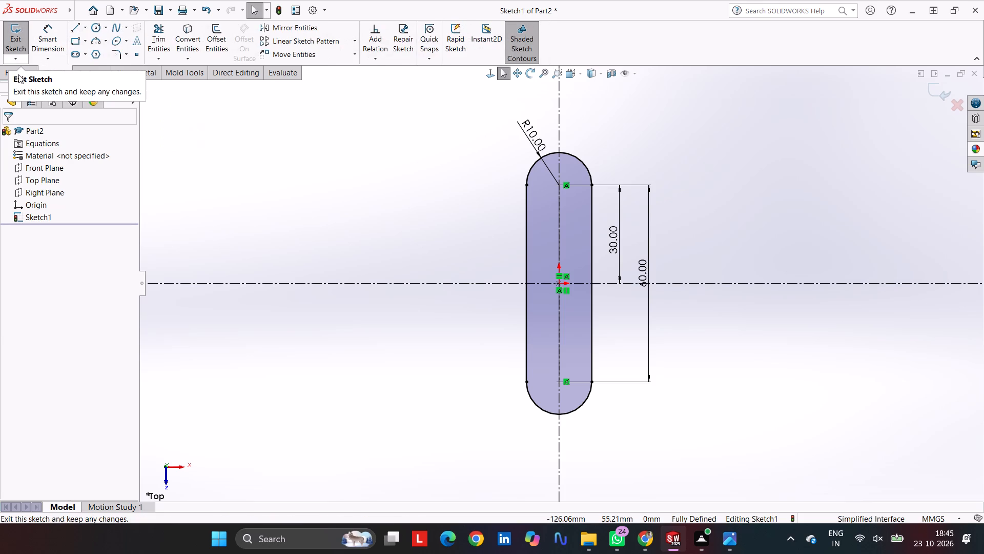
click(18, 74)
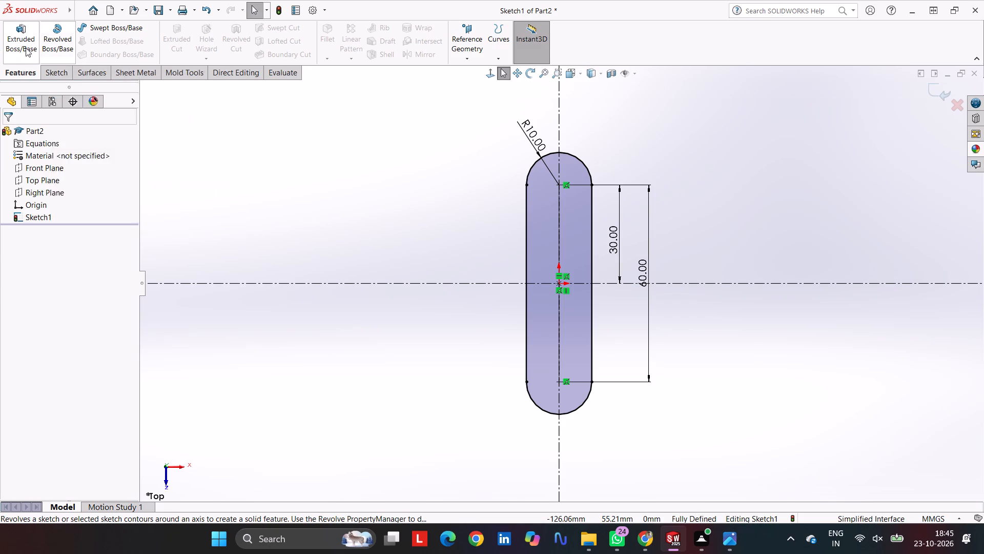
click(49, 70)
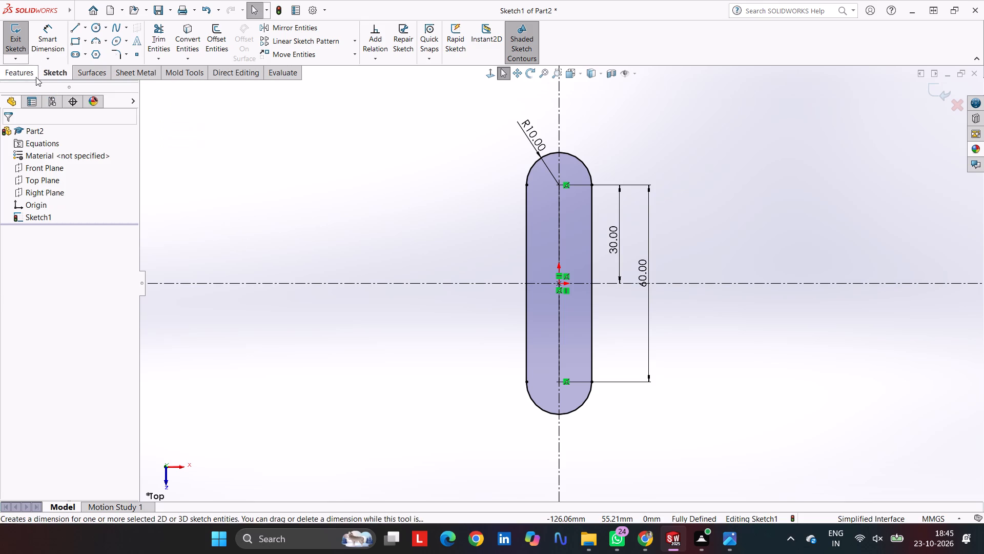
Extrude the slot profile 20 mm with the Mid Plane end condition.
click(17, 76)
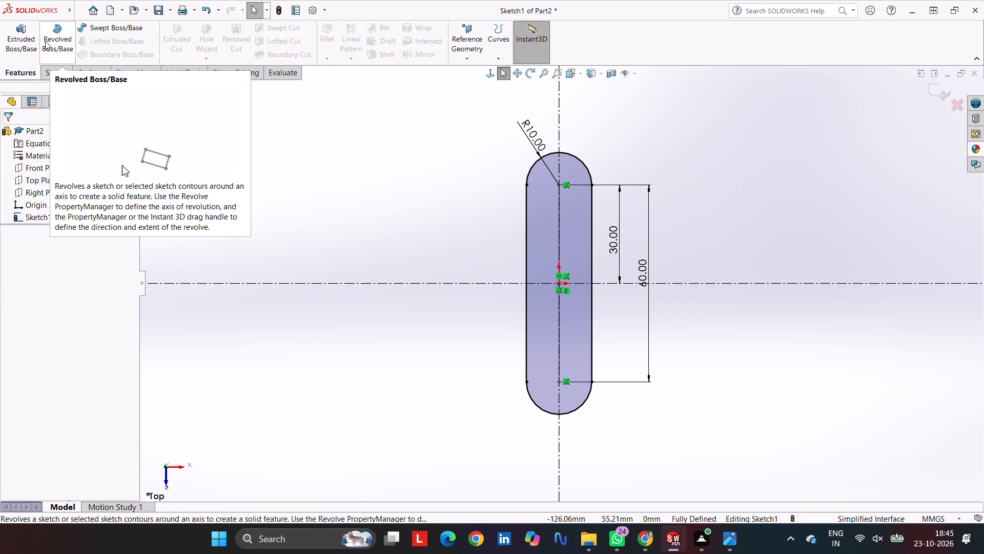
click(23, 34)
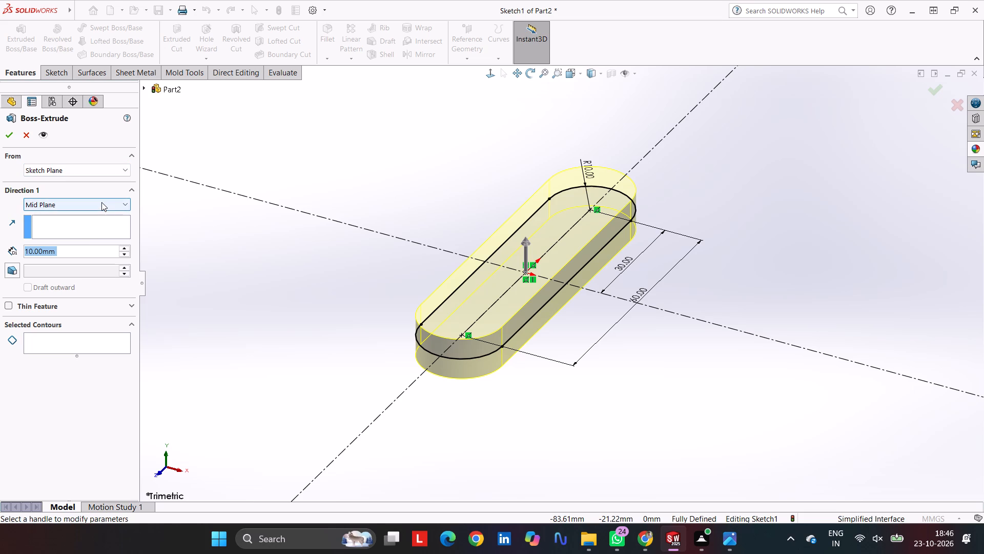
text(20)
key(Return)
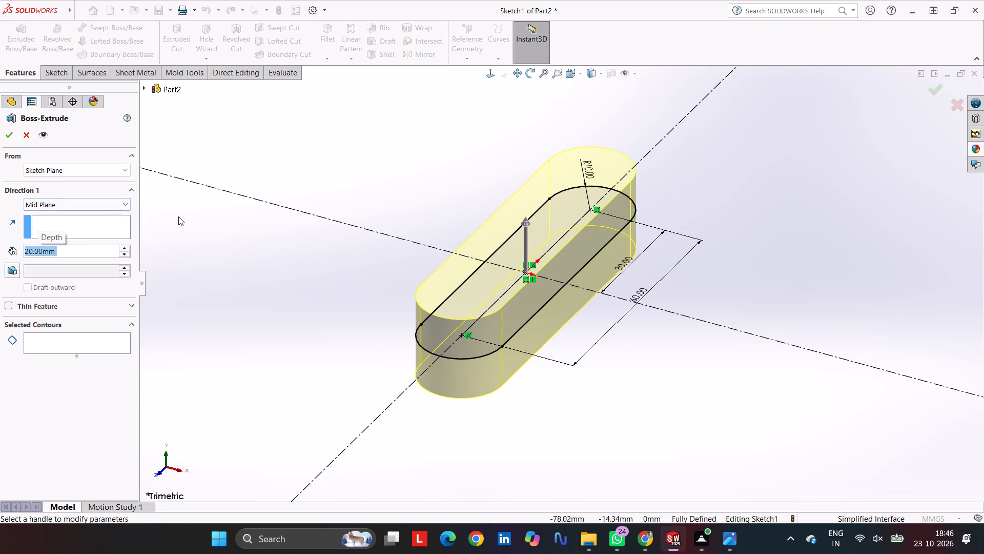
key(Return)
click(380, 136)
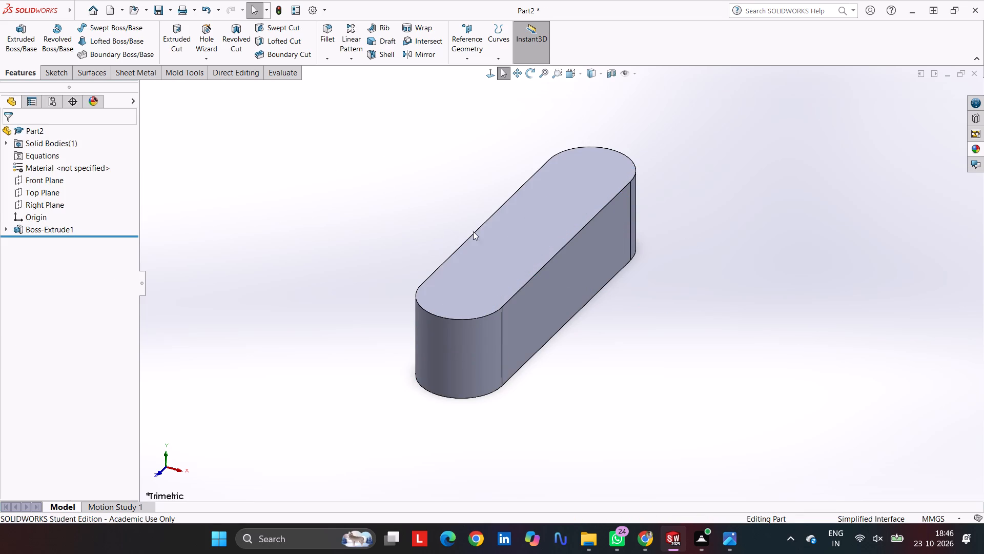
click(731, 213)
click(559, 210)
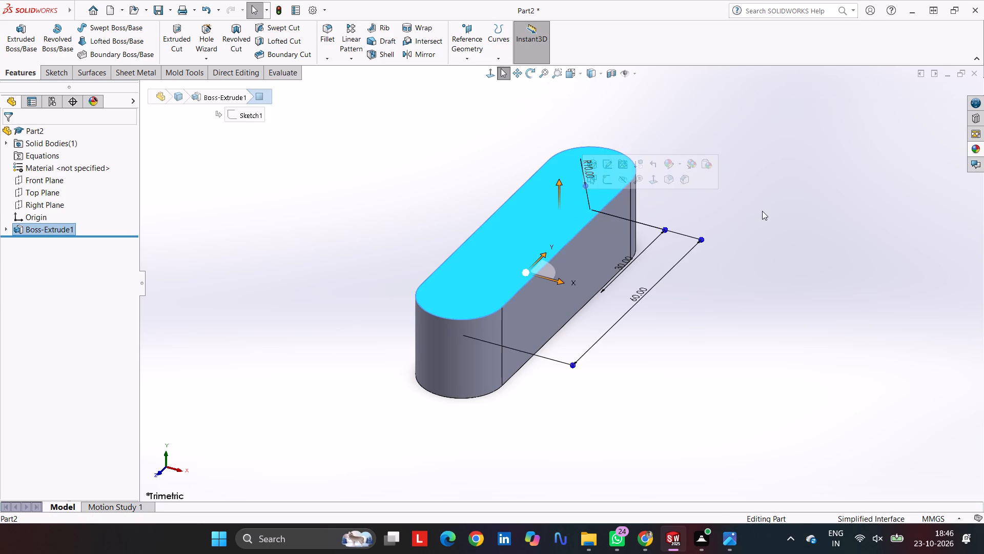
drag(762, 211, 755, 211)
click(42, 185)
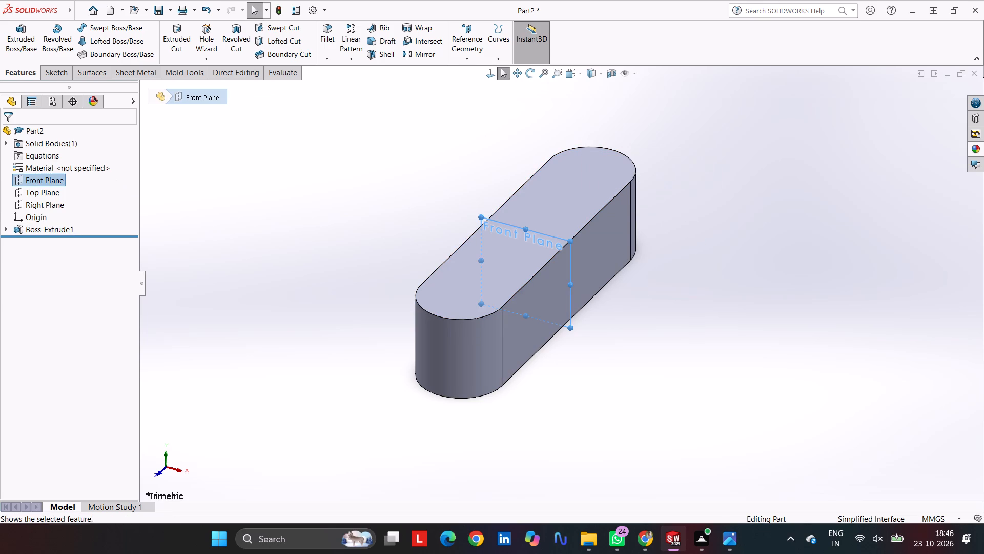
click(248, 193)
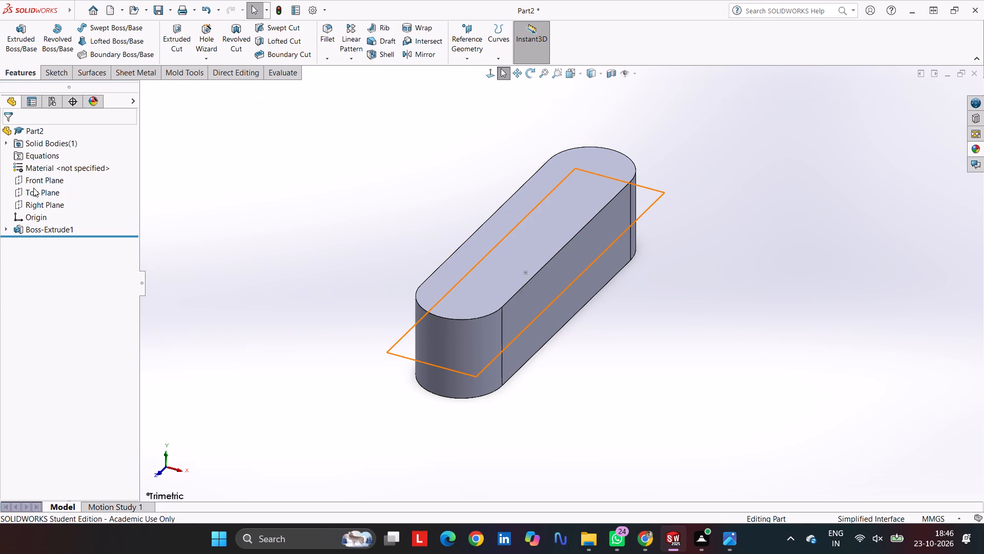
Sketch two circles on the Top Plane at the block's end arc centres, the upper about 14 mm and the lower about 10 mm in diameter.
click(39, 193)
click(42, 80)
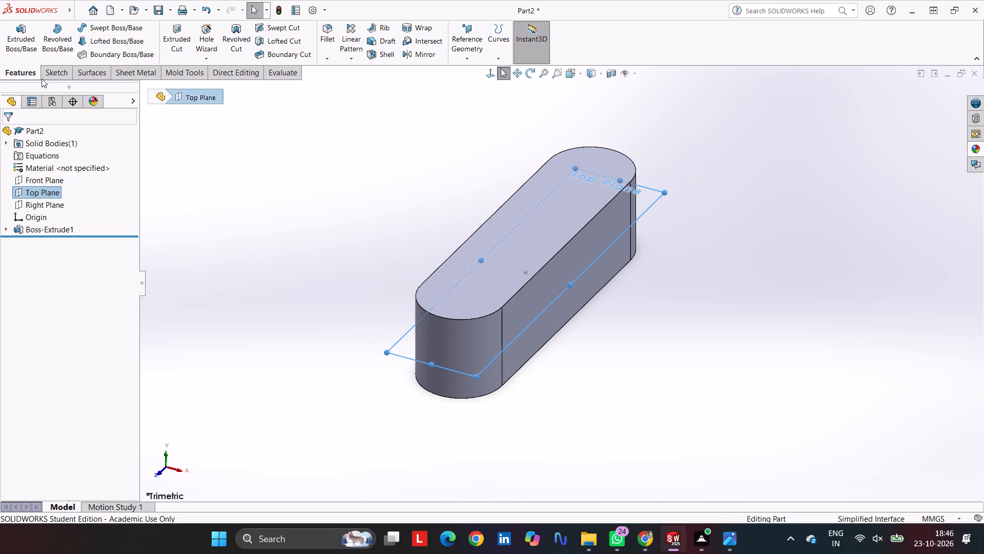
click(61, 70)
click(19, 31)
click(91, 29)
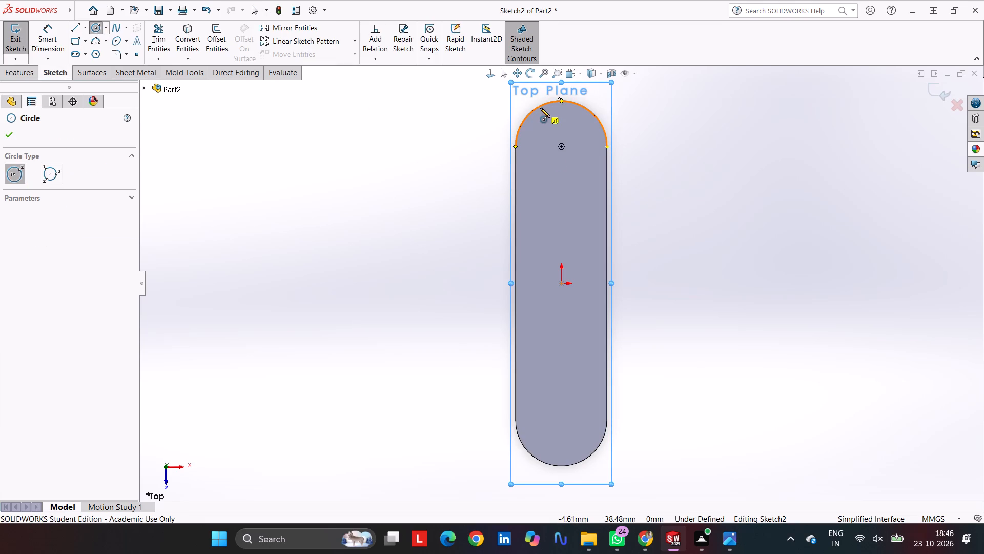
click(562, 148)
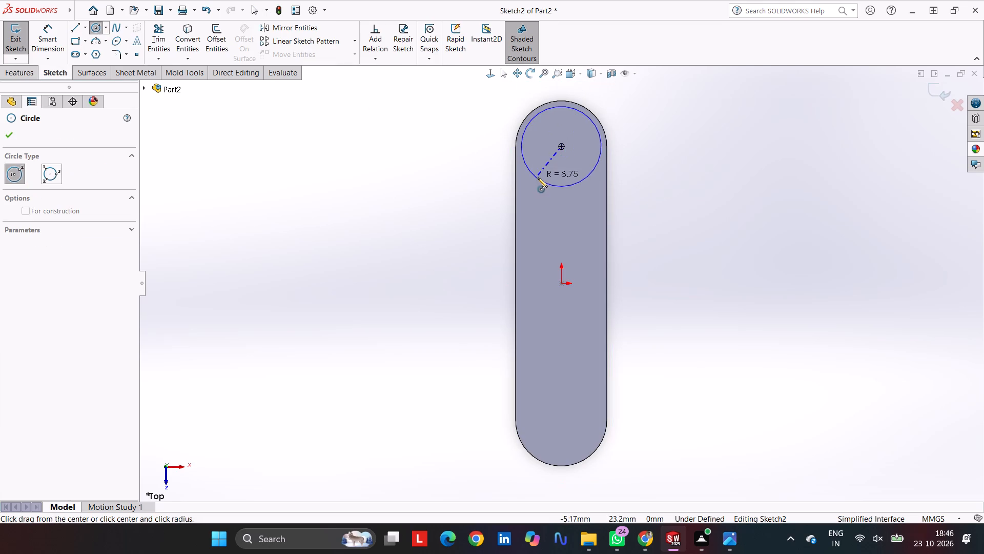
click(548, 175)
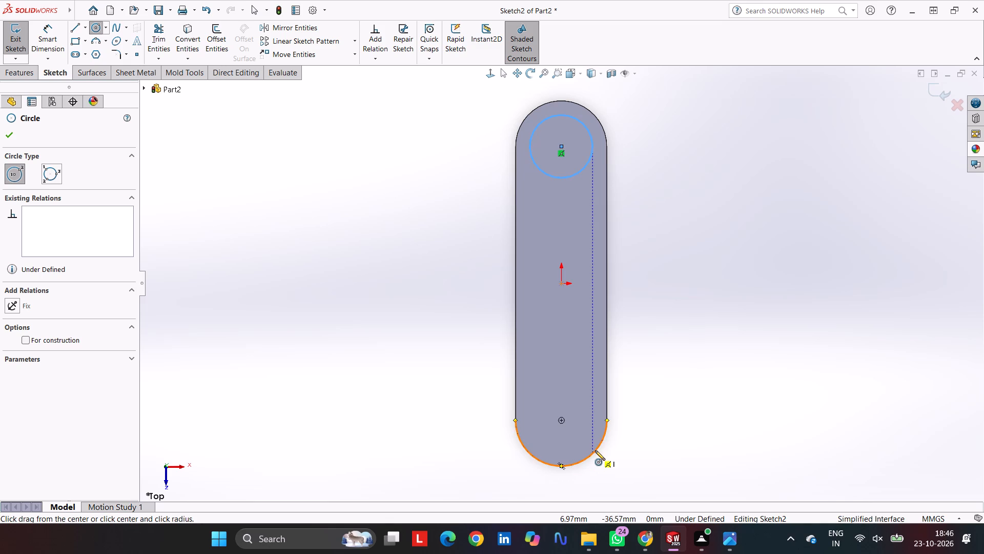
click(561, 420)
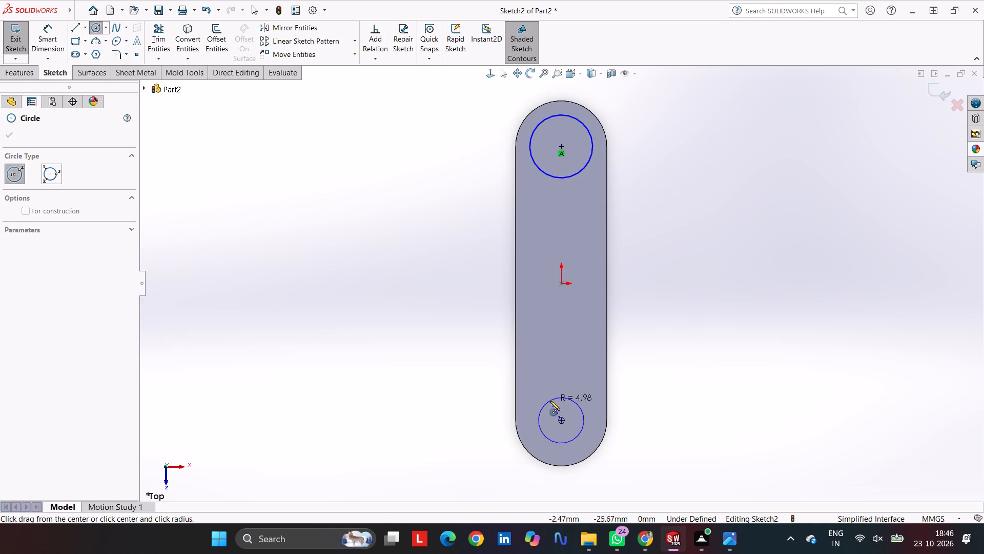
click(550, 401)
Dimension both the upper and lower circles with a diameter of 8 mm.
click(39, 28)
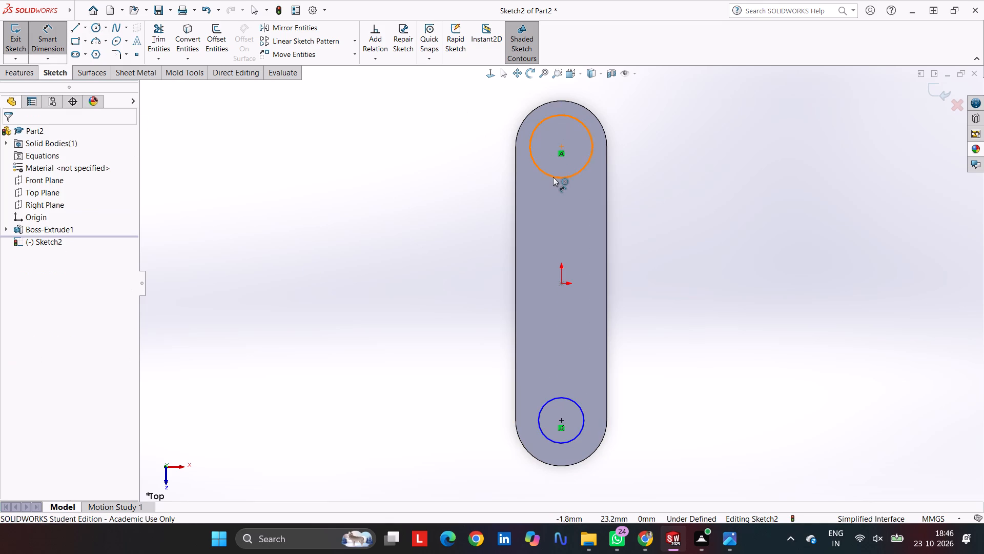
click(553, 177)
click(544, 207)
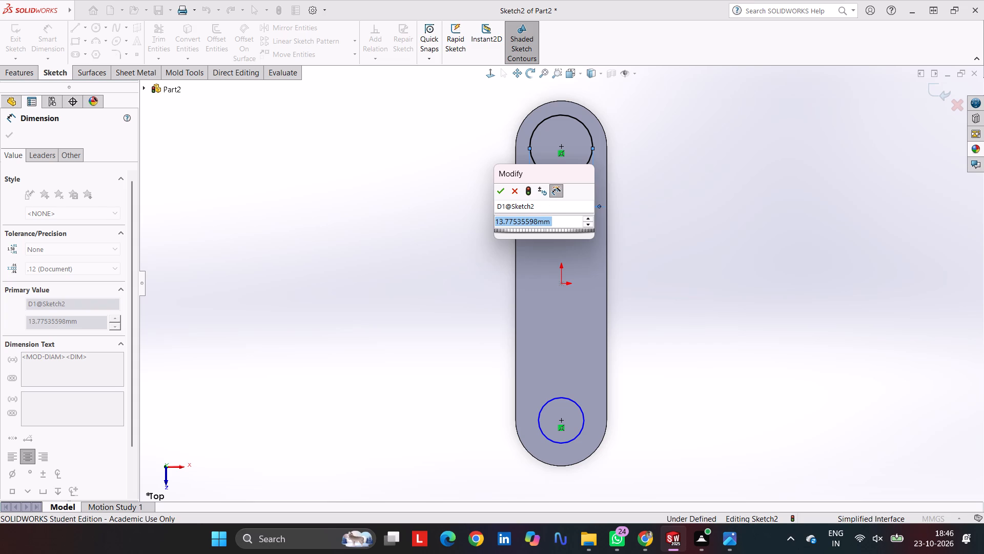
key(8)
key(Return)
click(551, 401)
click(542, 378)
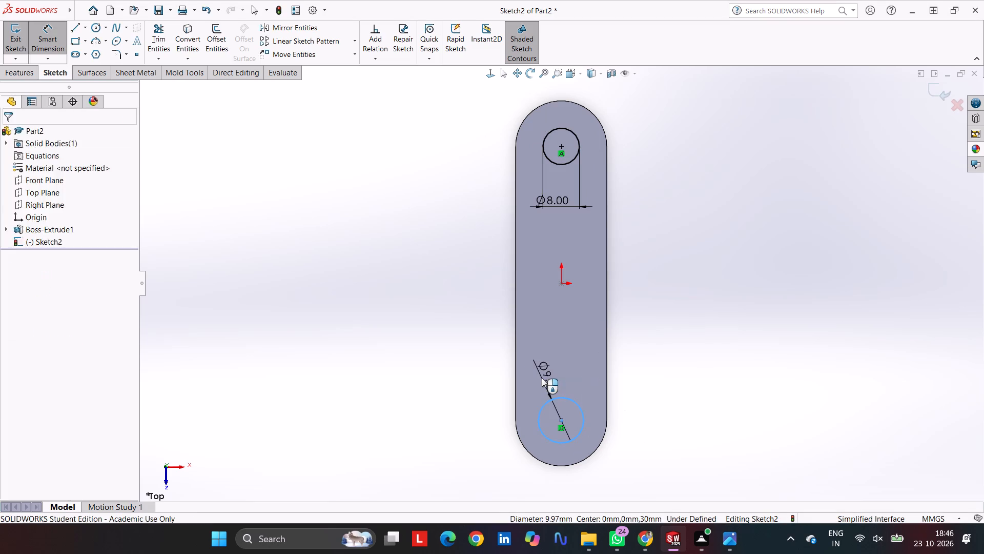
key(8)
key(Return)
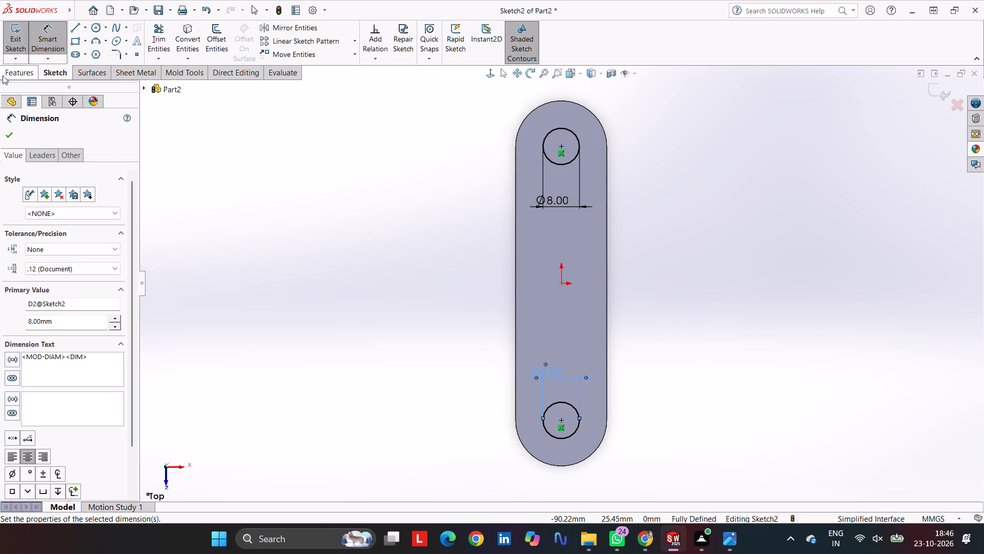
Cut-extrude the two circles 20 mm through the block with the Mid Plane end condition.
click(0, 72)
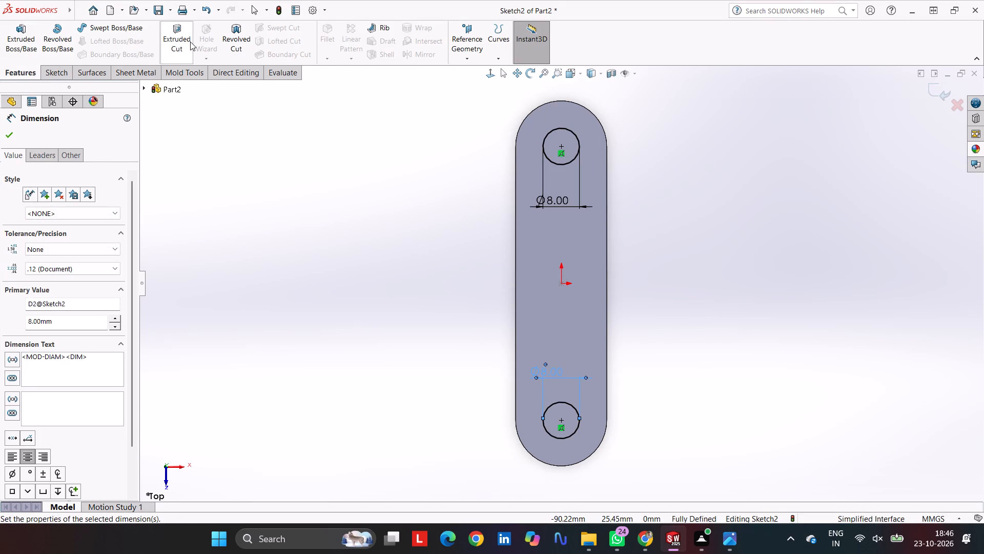
click(190, 42)
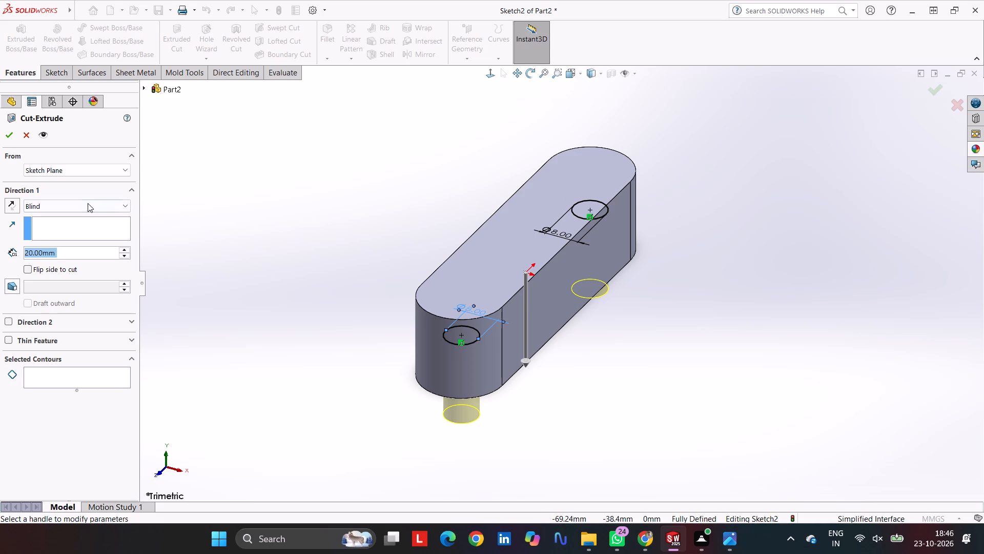
click(88, 204)
click(68, 287)
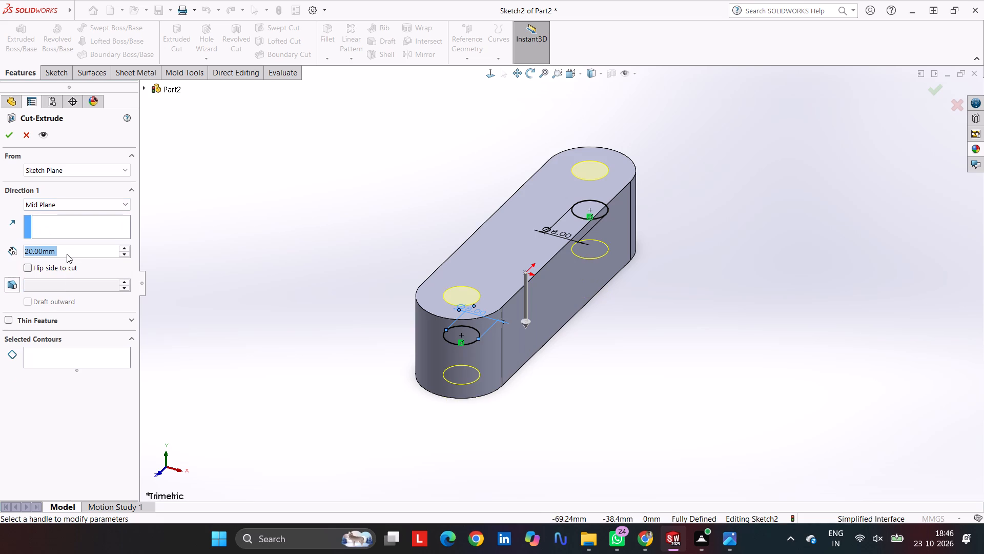
click(7, 136)
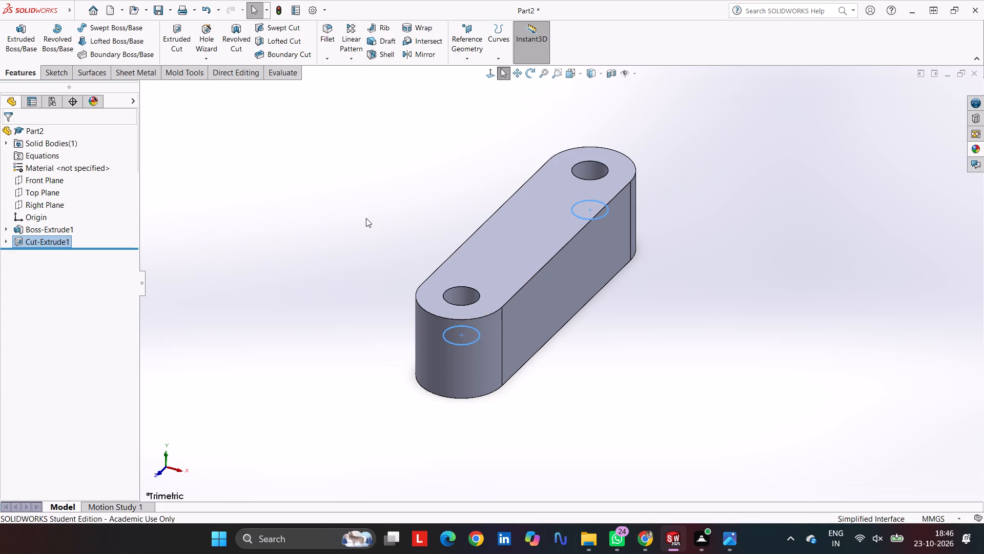
click(366, 218)
click(363, 221)
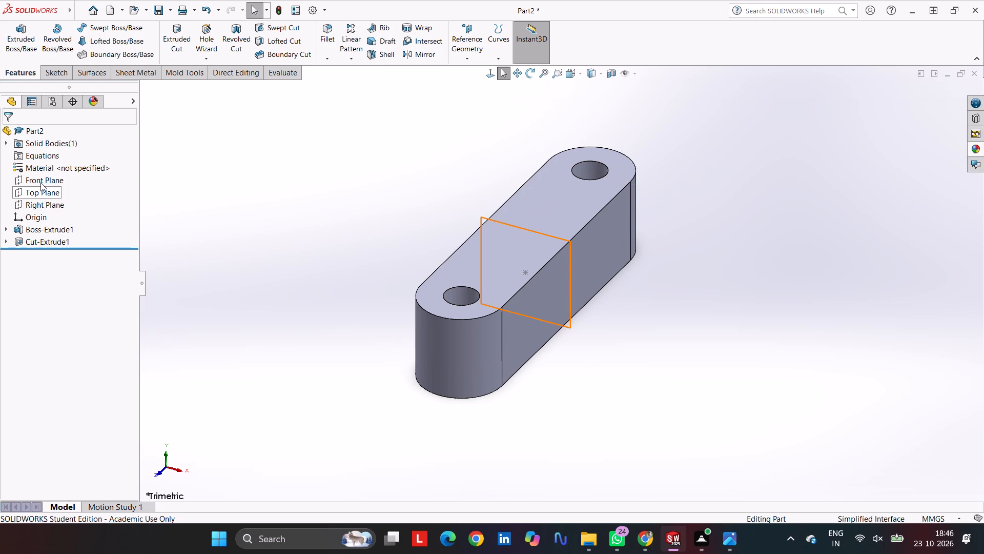
Start a sketch on the Right Plane and draw infinite horizontal and vertical construction lines through the origin.
click(39, 202)
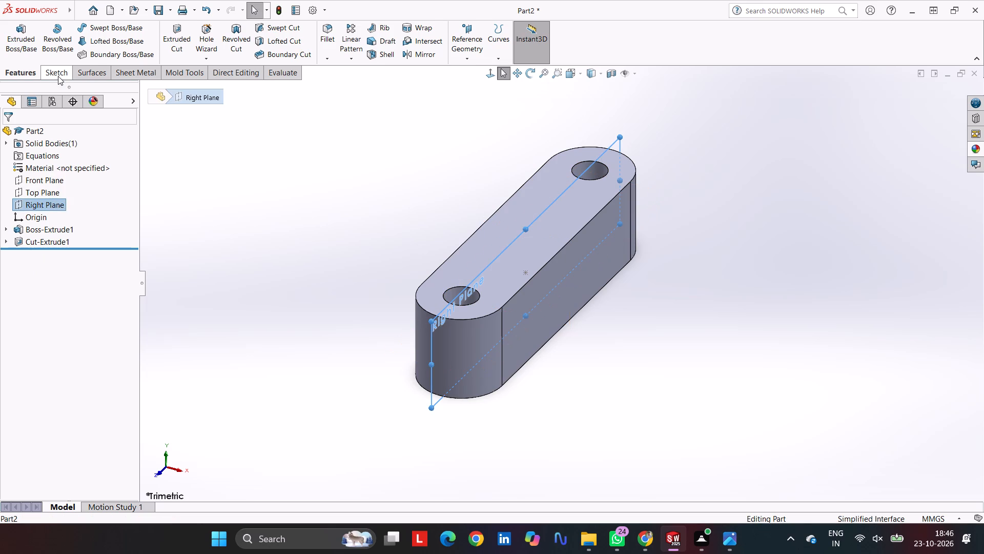
click(58, 75)
click(18, 36)
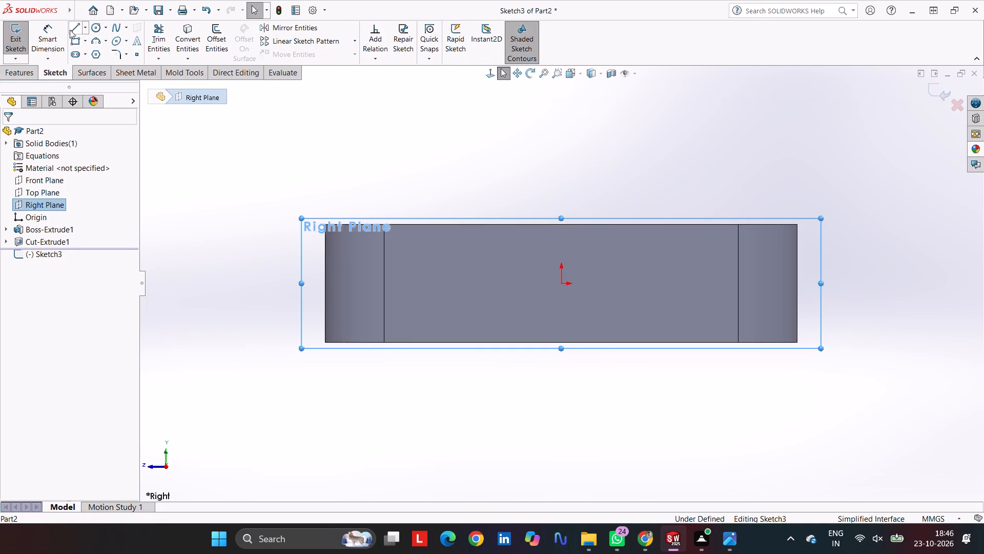
click(78, 29)
click(35, 223)
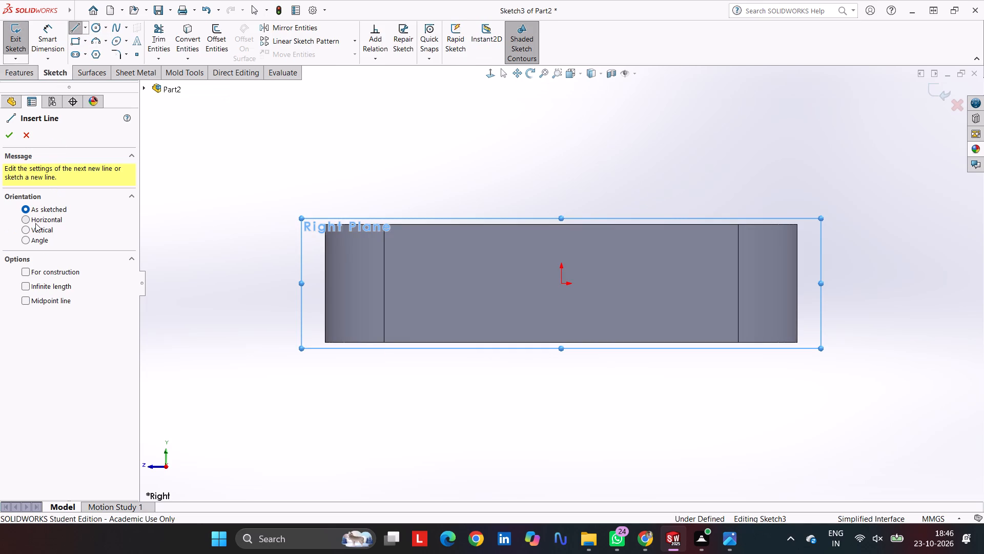
click(56, 271)
click(53, 288)
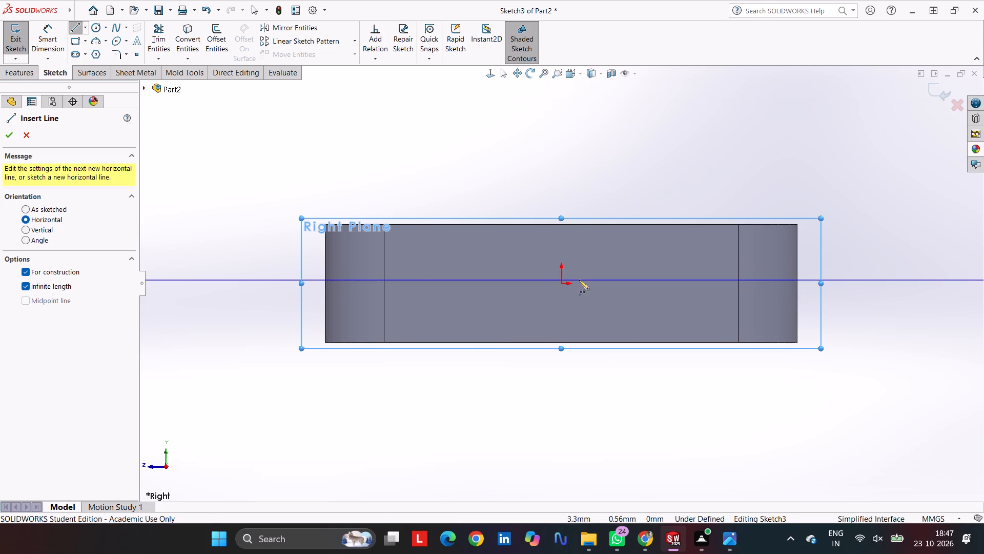
click(560, 284)
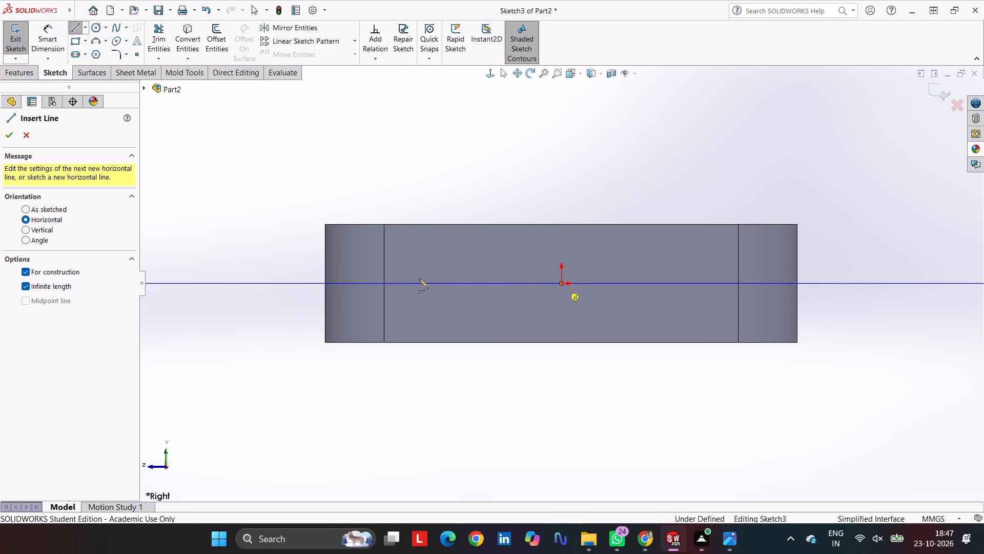
click(12, 135)
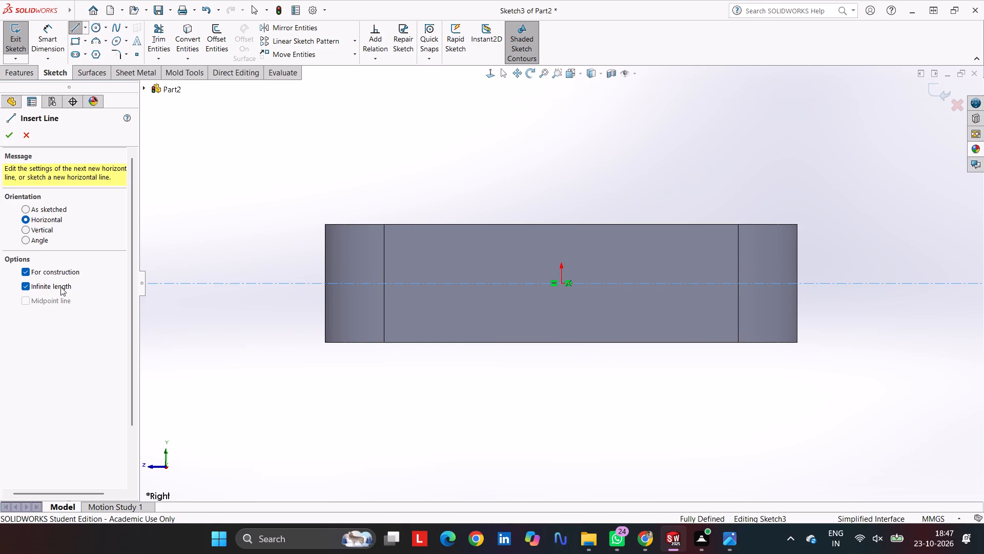
click(44, 231)
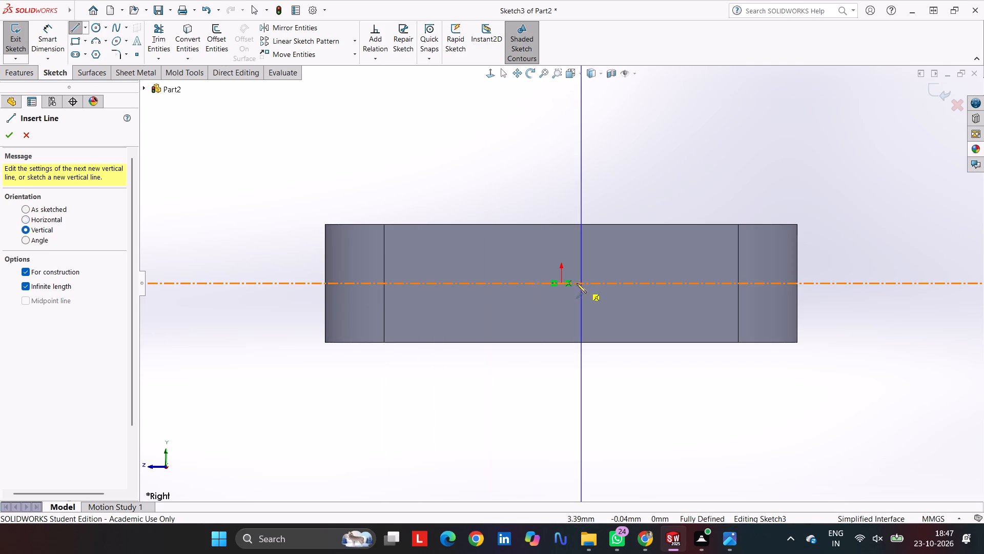
click(562, 284)
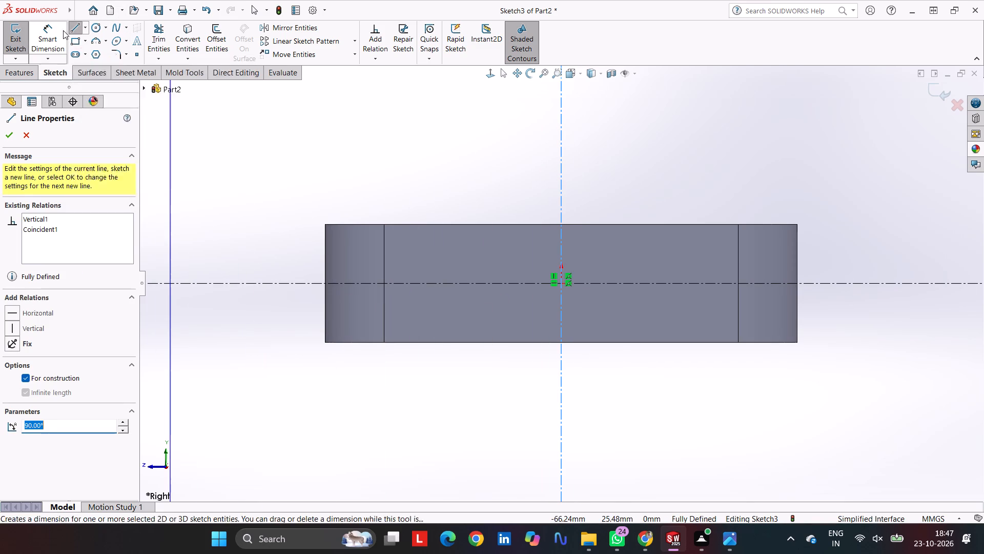
Sketch two corner rectangles across the horizontal construction line, one extending past each end of the block, the left one about 37 by 6 mm.
click(73, 43)
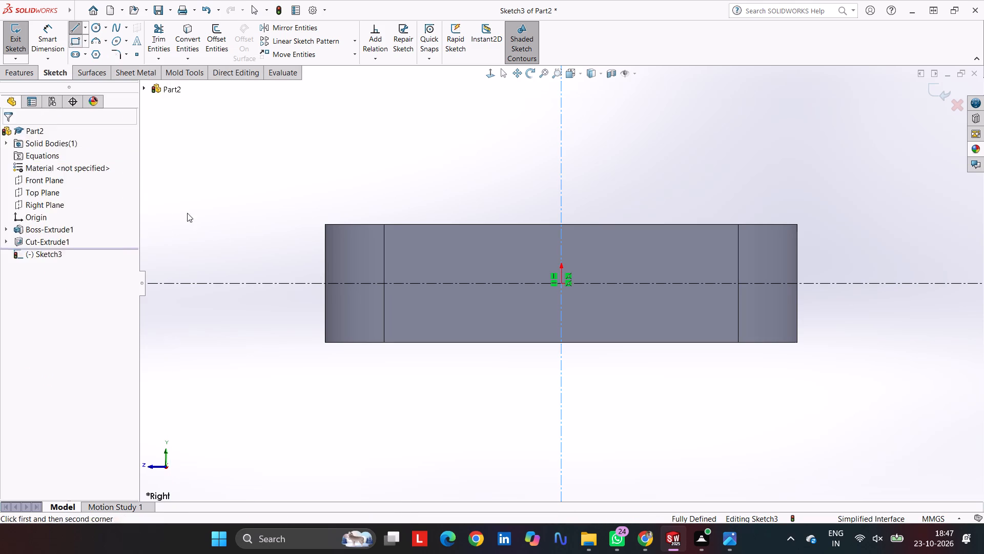
drag(291, 265, 544, 298)
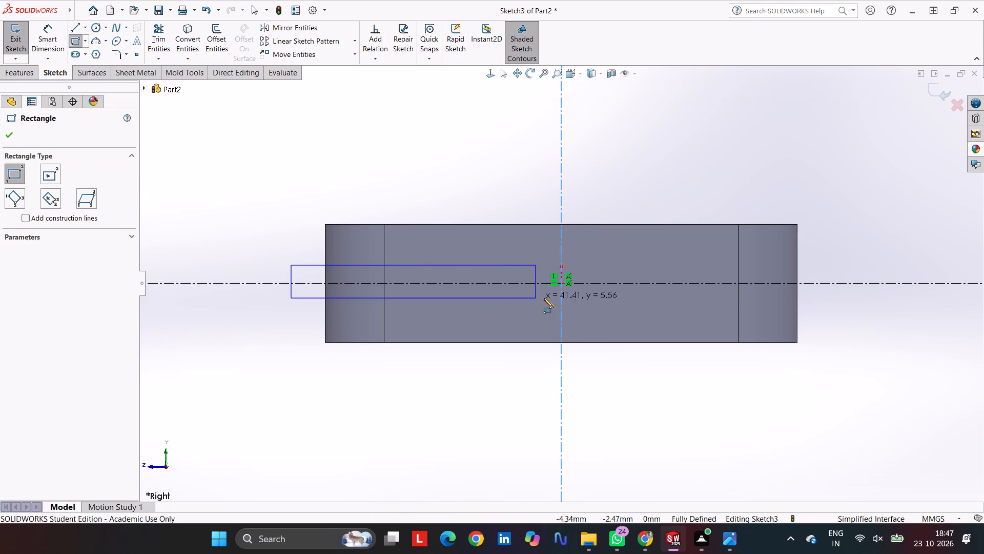
drag(544, 298, 511, 300)
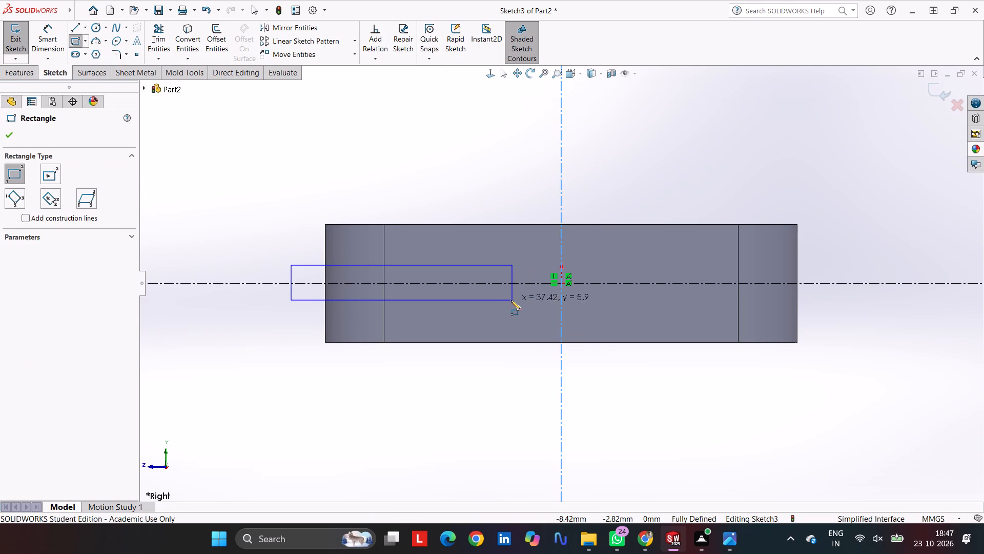
drag(511, 300, 508, 301)
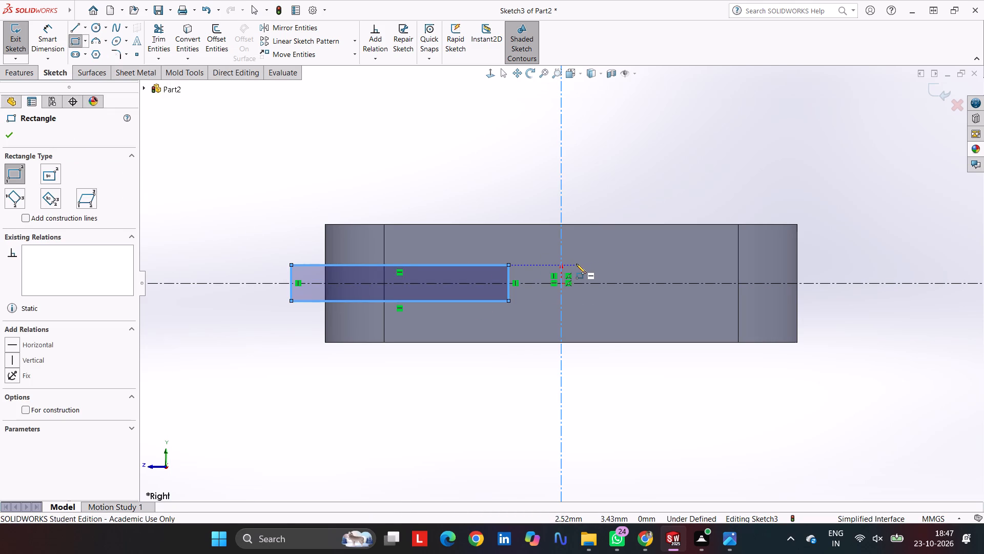
click(589, 265)
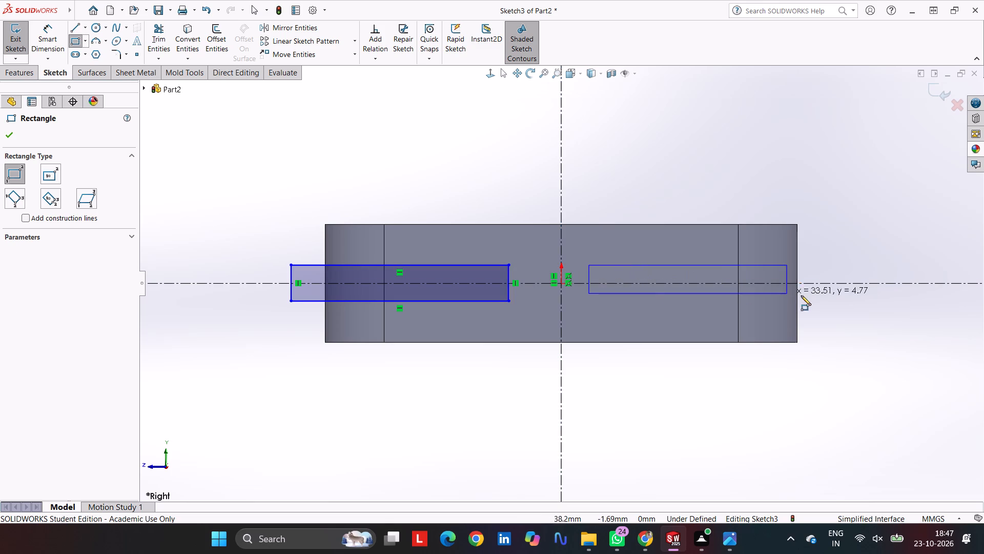
click(824, 299)
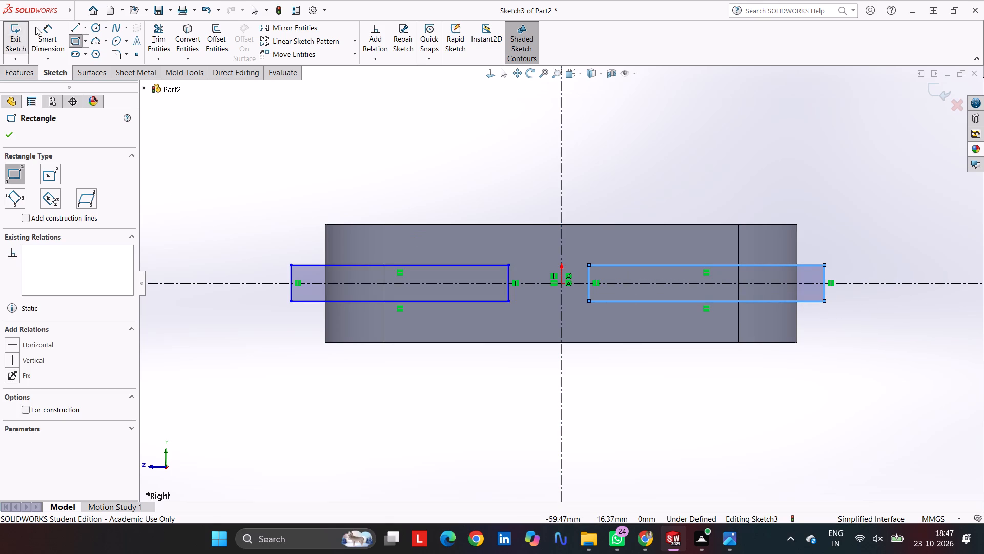
Dimension the height of the sketch's left rectangle as 5 mm.
click(44, 35)
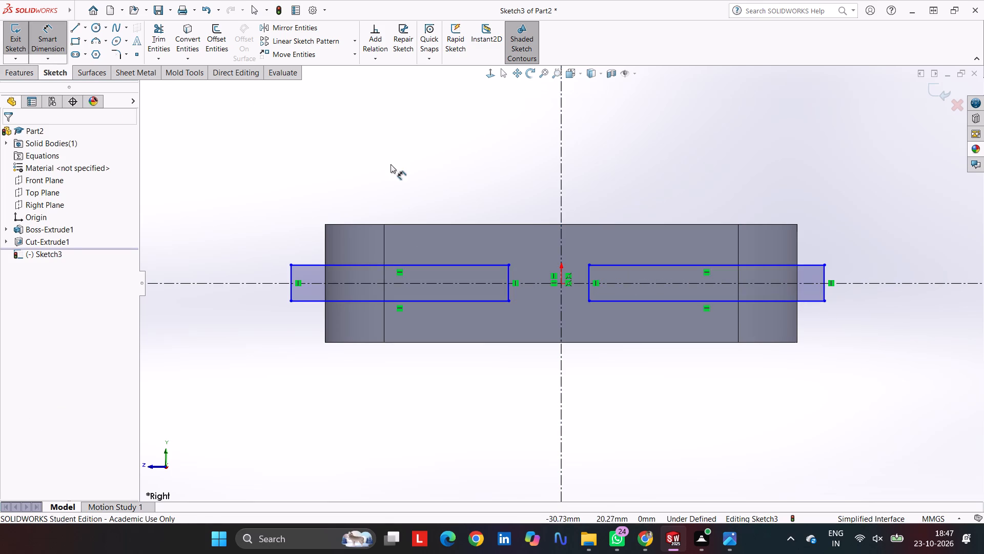
click(291, 274)
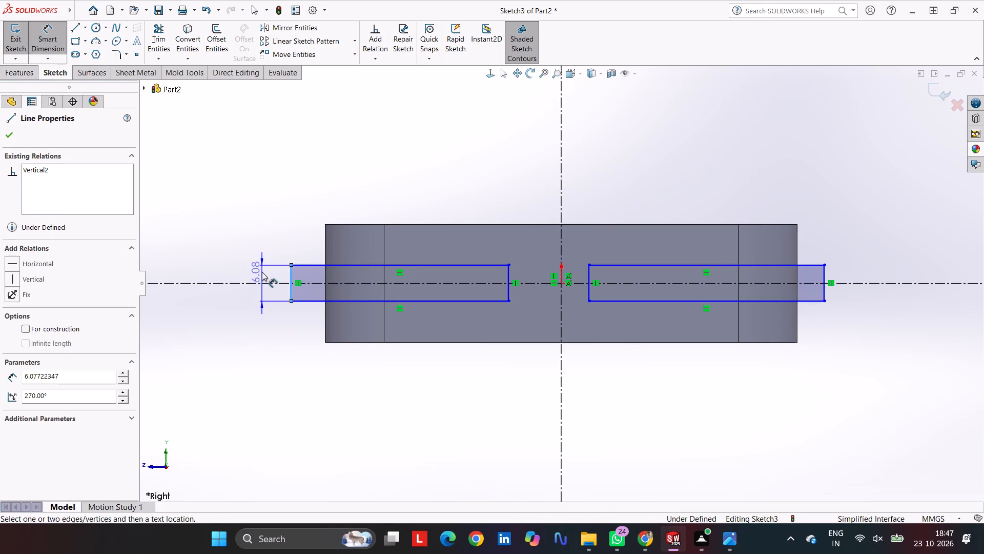
click(262, 272)
key(5)
key(Return)
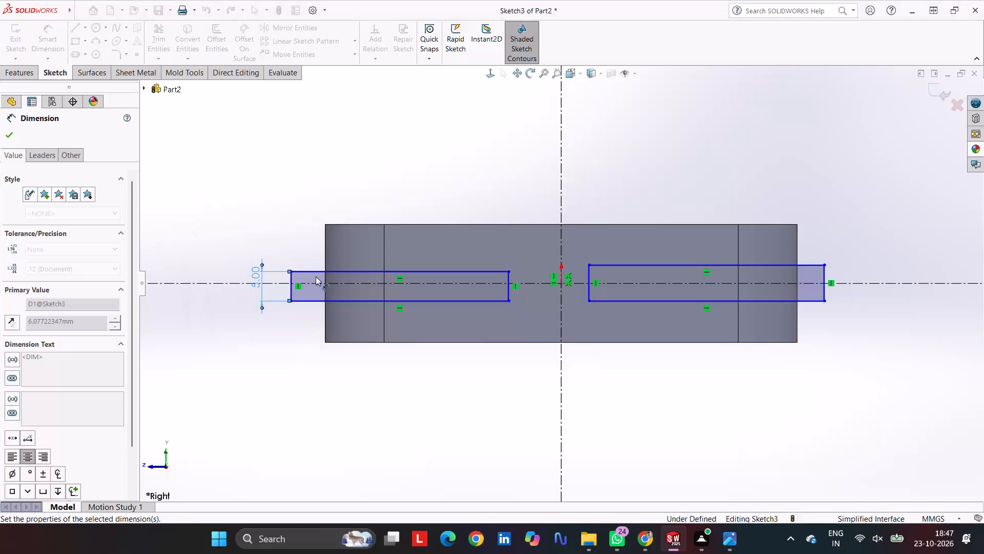
Dimension the left rectangle's upper edge 2.5 mm from the horizontal construction line.
click(315, 282)
click(313, 271)
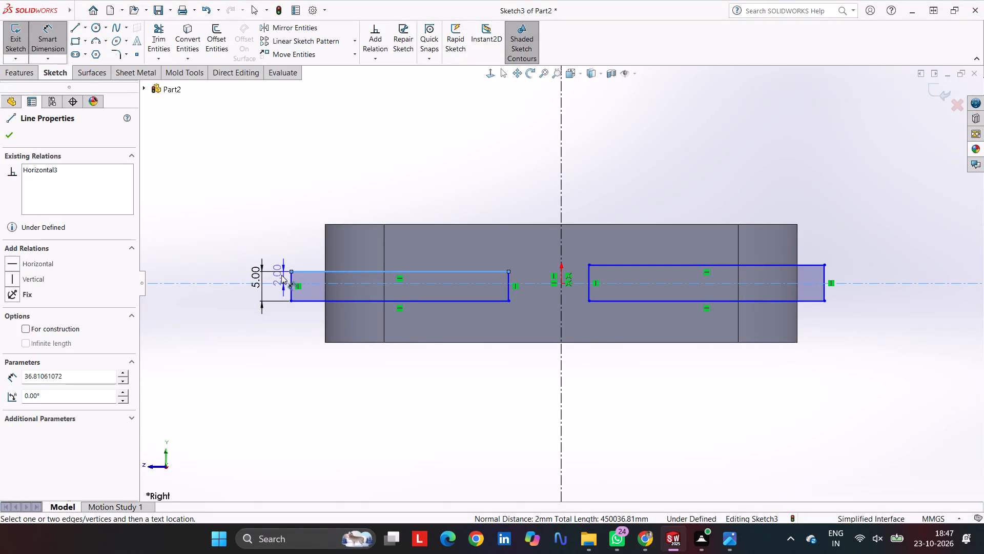
click(280, 275)
text(2.5)
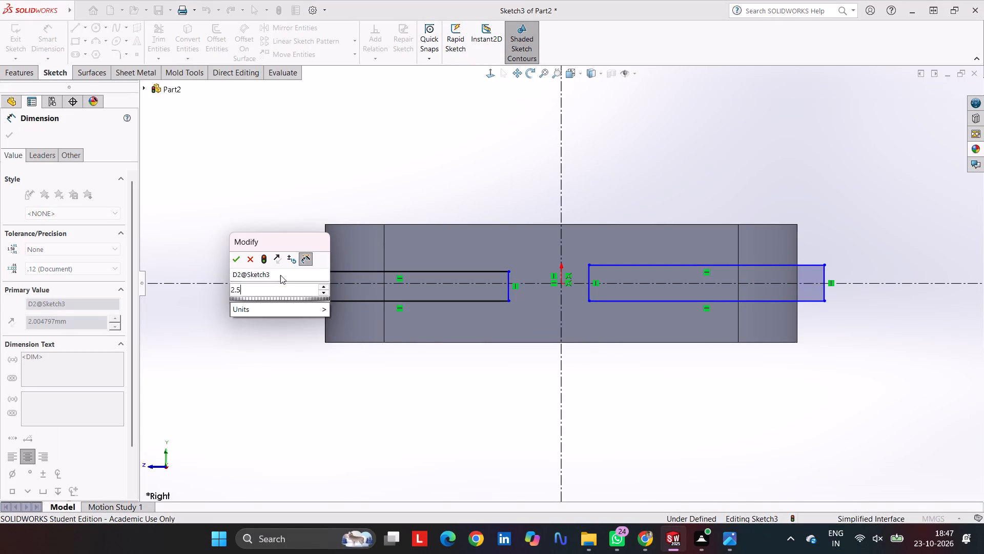
key(Return)
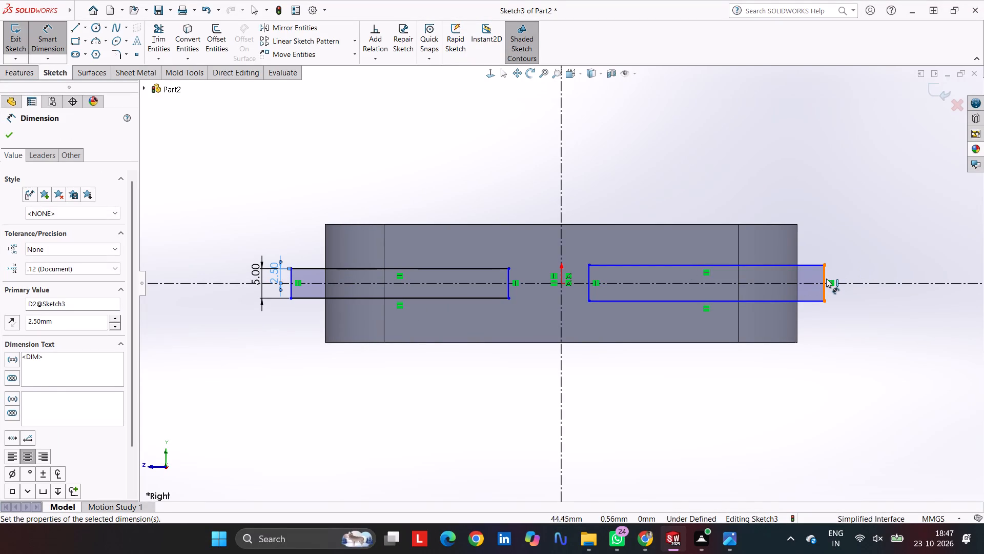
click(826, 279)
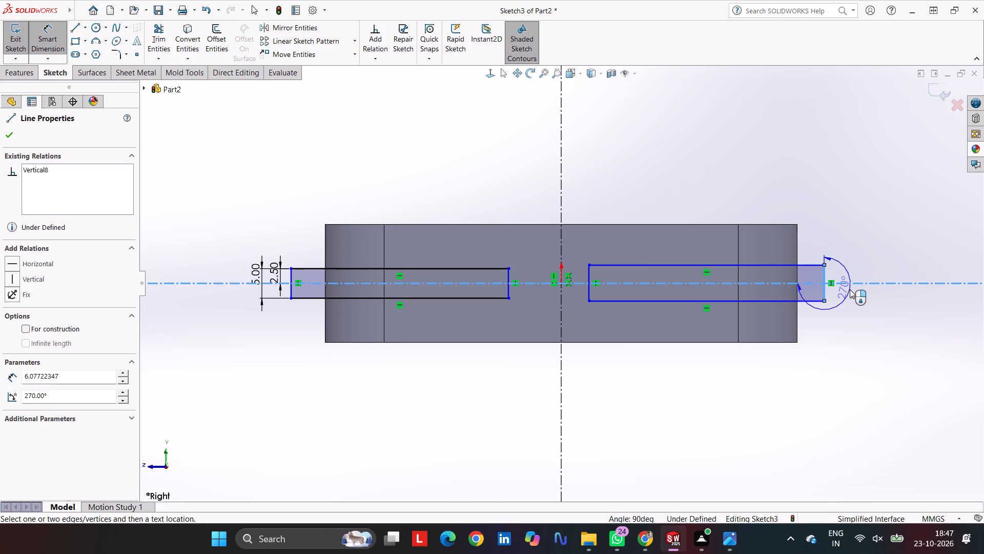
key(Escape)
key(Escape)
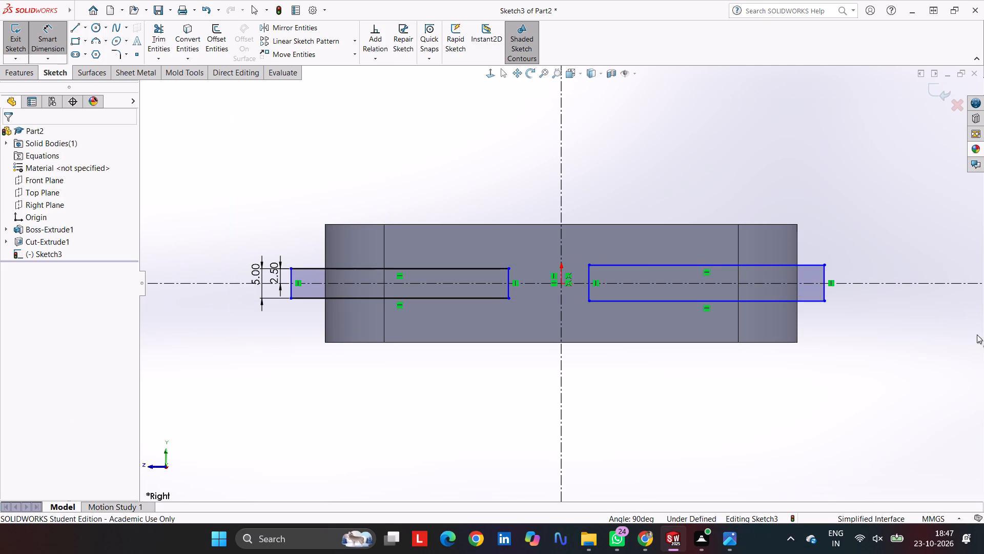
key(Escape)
Dimension the right rectangle's height as 5 mm and its upper edge 2.5 mm from the horizontal construction line.
click(48, 30)
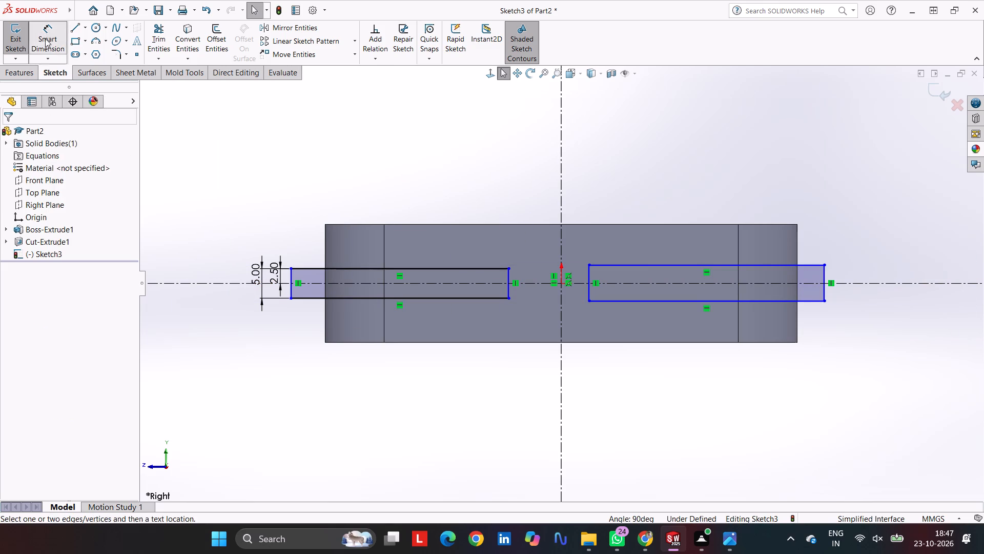
click(823, 293)
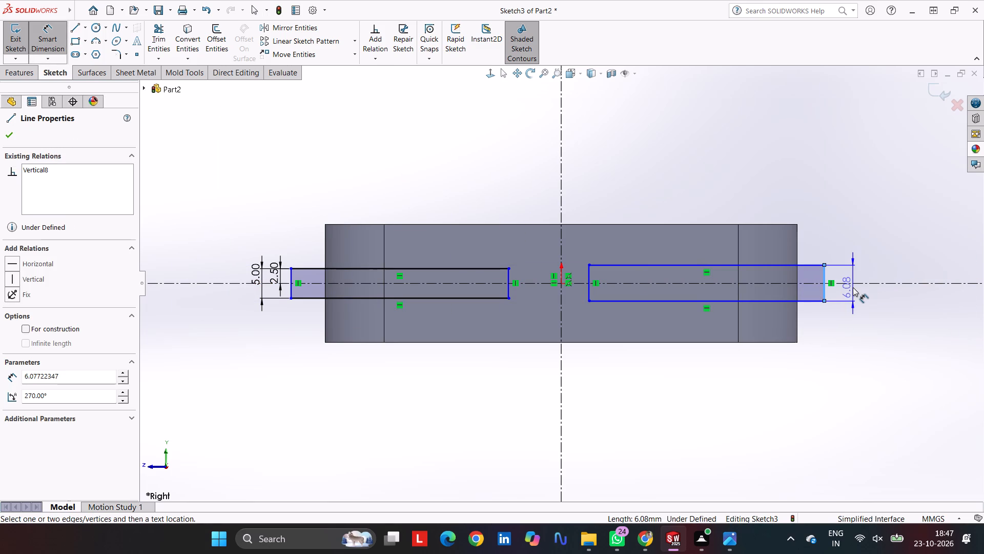
click(853, 287)
key(5)
key(Return)
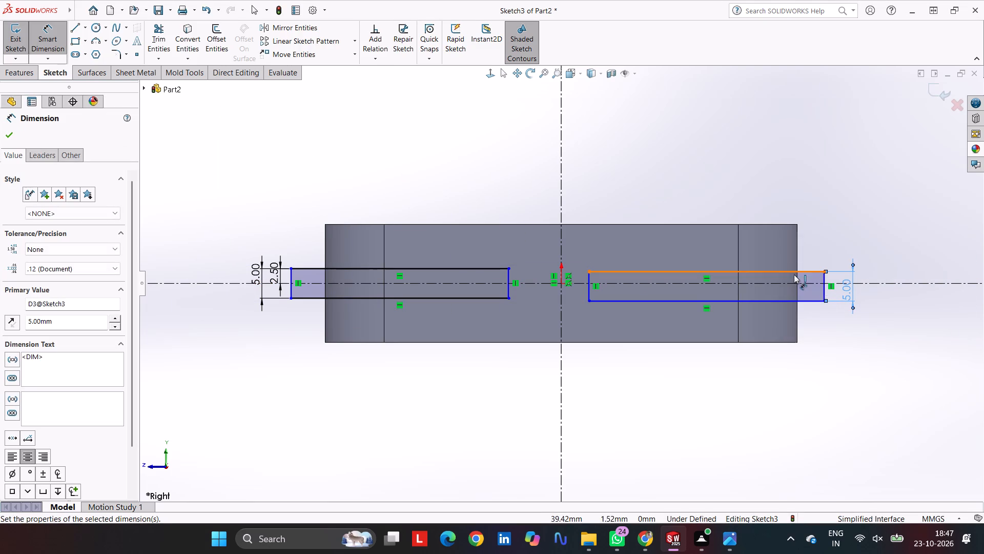
click(803, 282)
click(801, 273)
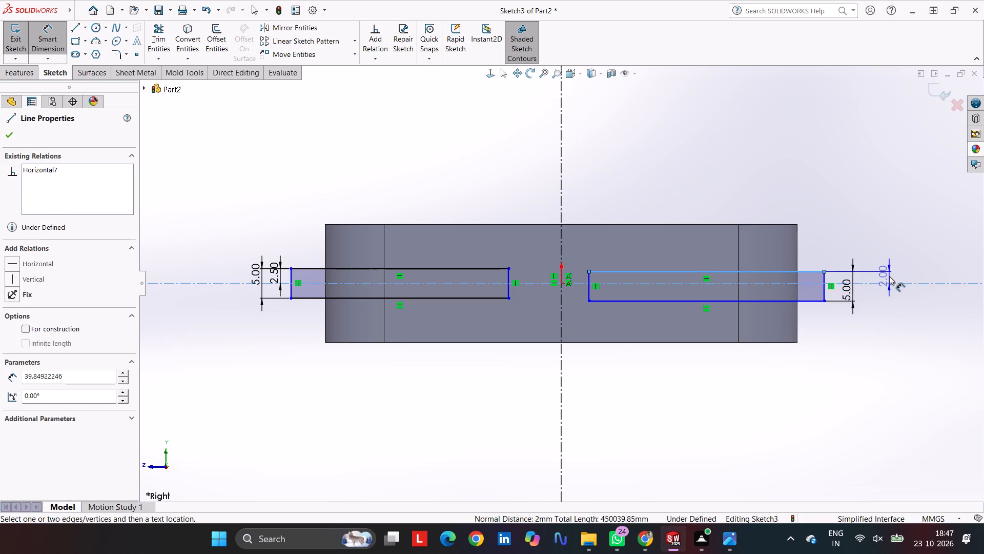
click(889, 276)
text(2.5)
key(Return)
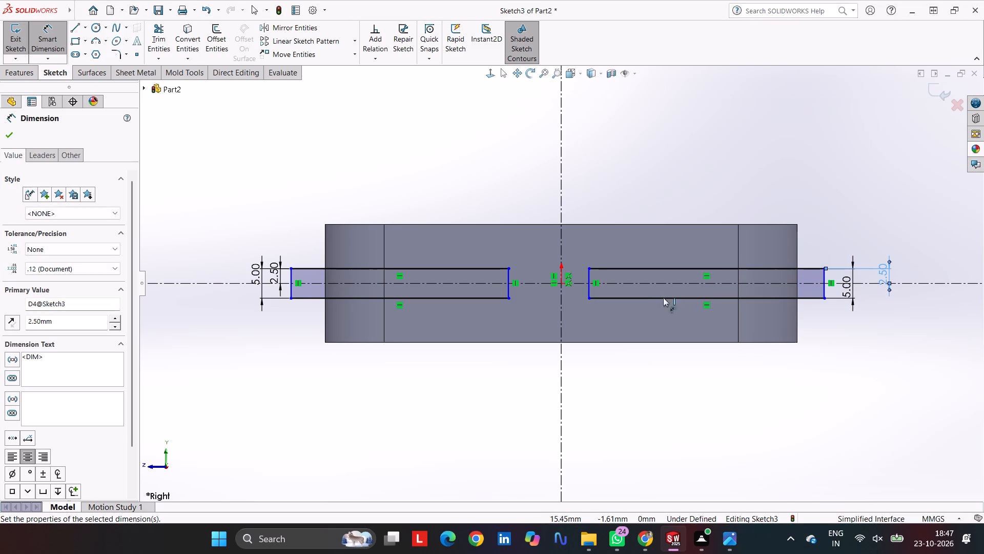
Dimension the inner vertical edge of each rectangle 25 mm from the block's nearest end, the right one first.
click(590, 280)
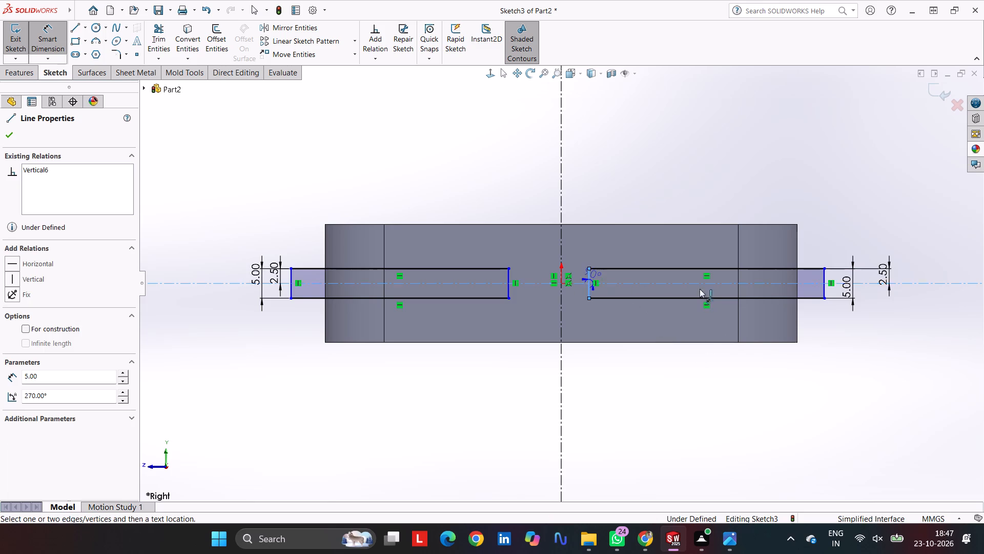
click(798, 318)
click(757, 391)
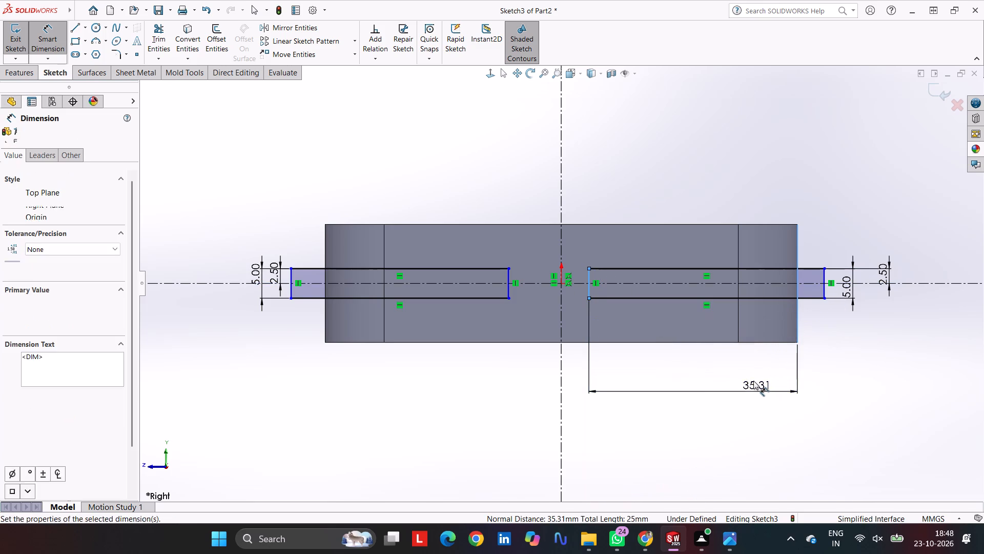
text(25)
key(Return)
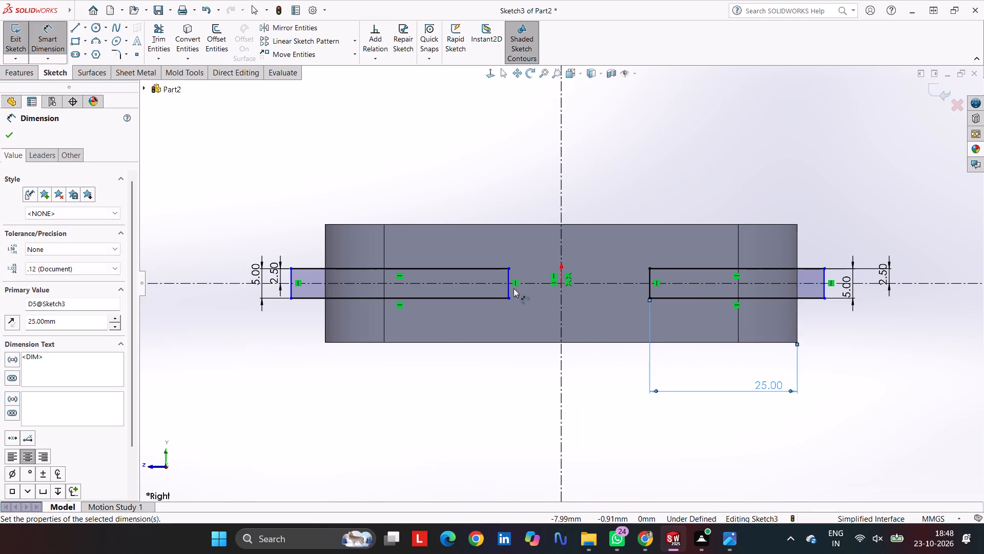
click(508, 287)
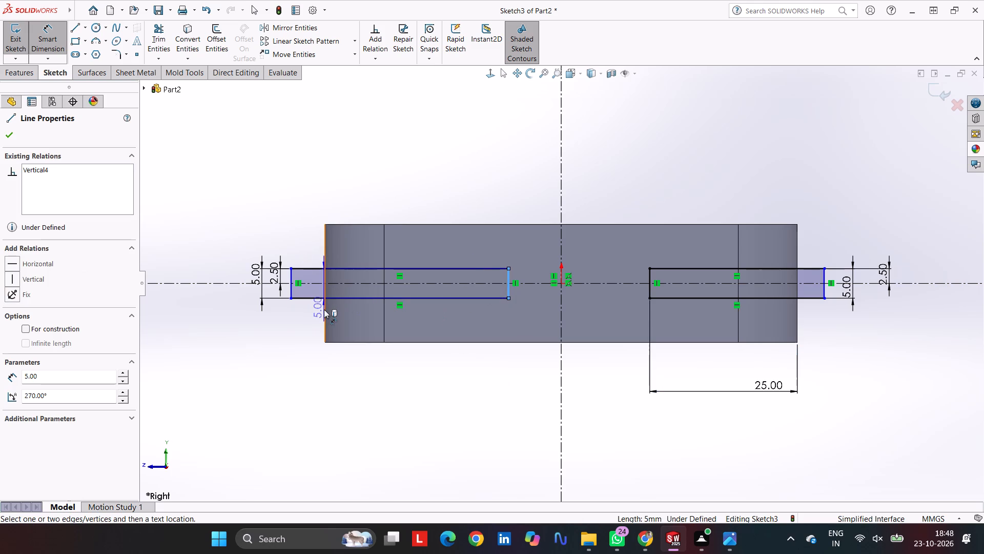
click(325, 309)
click(404, 389)
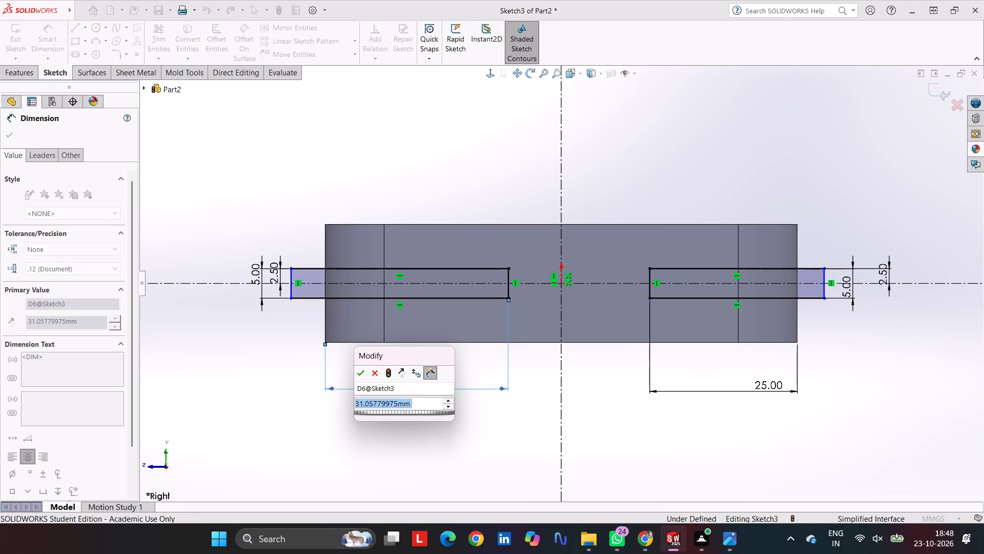
text(25)
key(Return)
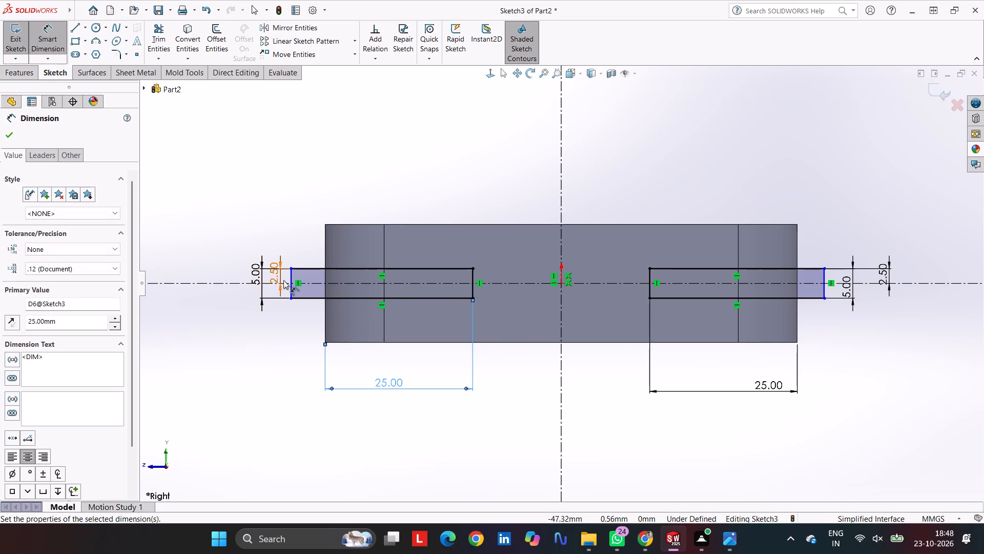
Dimension the full horizontal lengths of the left and right rectangles, accepting their lengths as drawn.
click(292, 291)
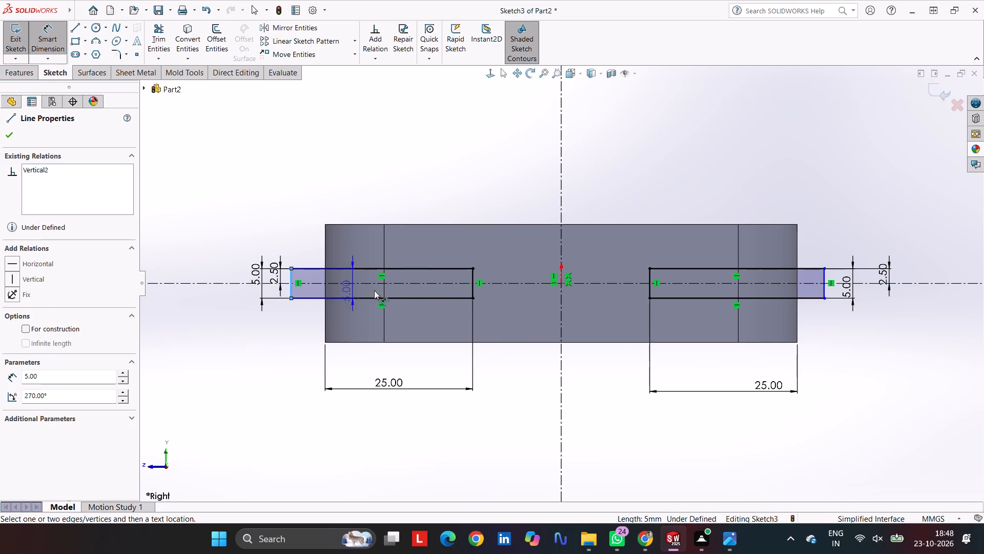
click(470, 287)
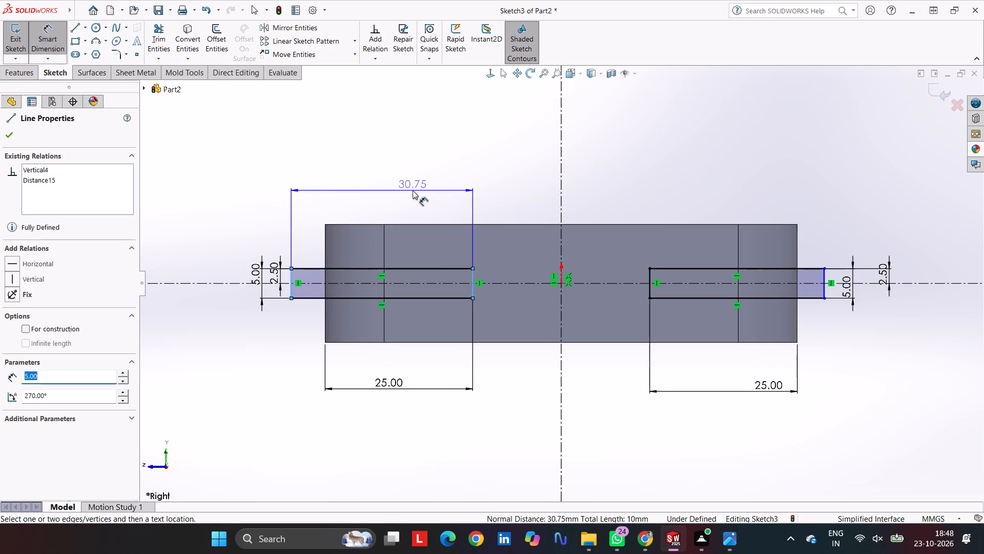
click(411, 187)
click(365, 172)
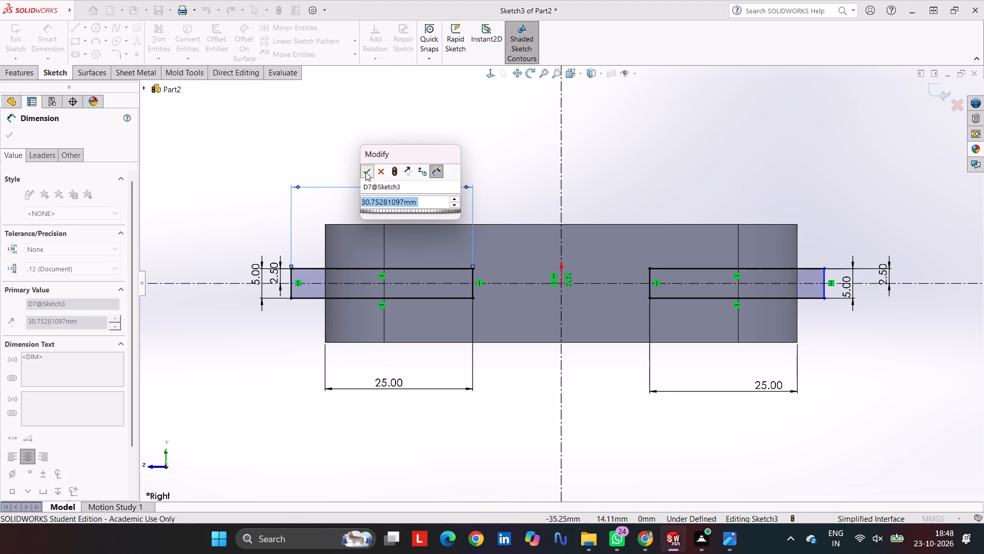
click(826, 273)
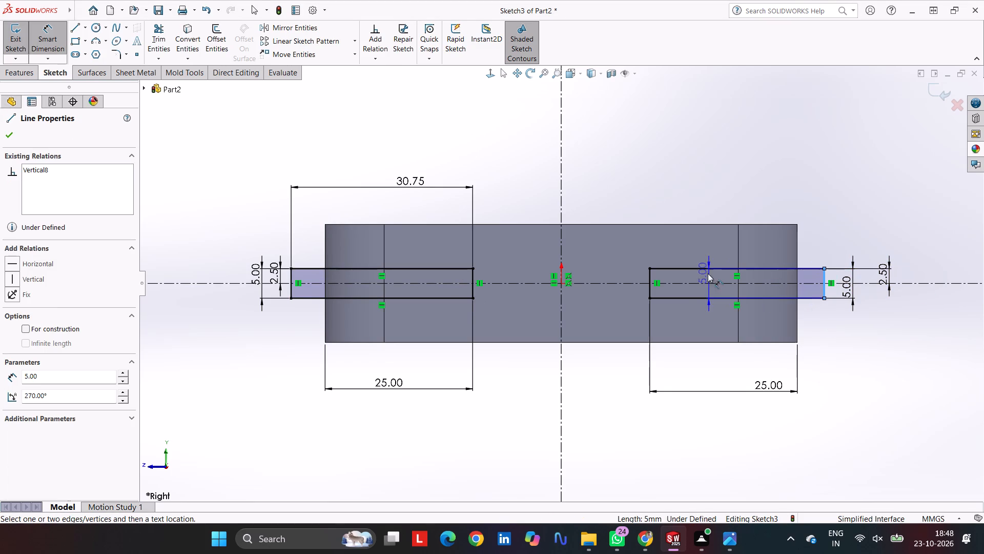
click(652, 274)
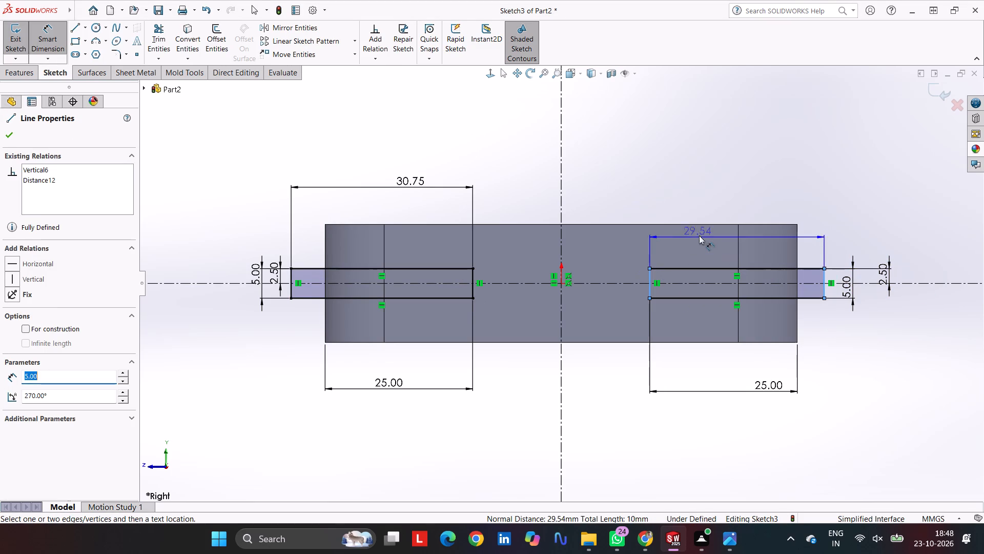
click(717, 208)
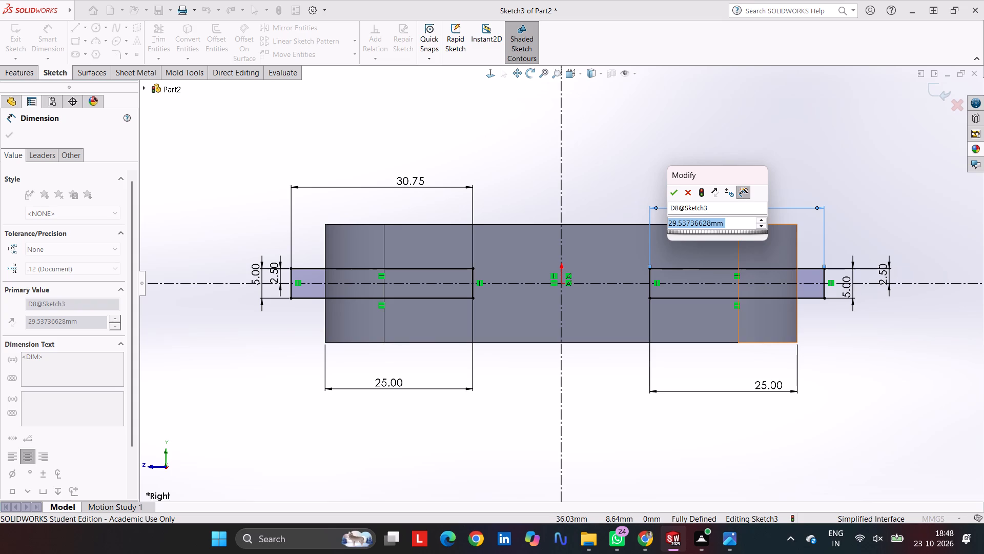
click(679, 195)
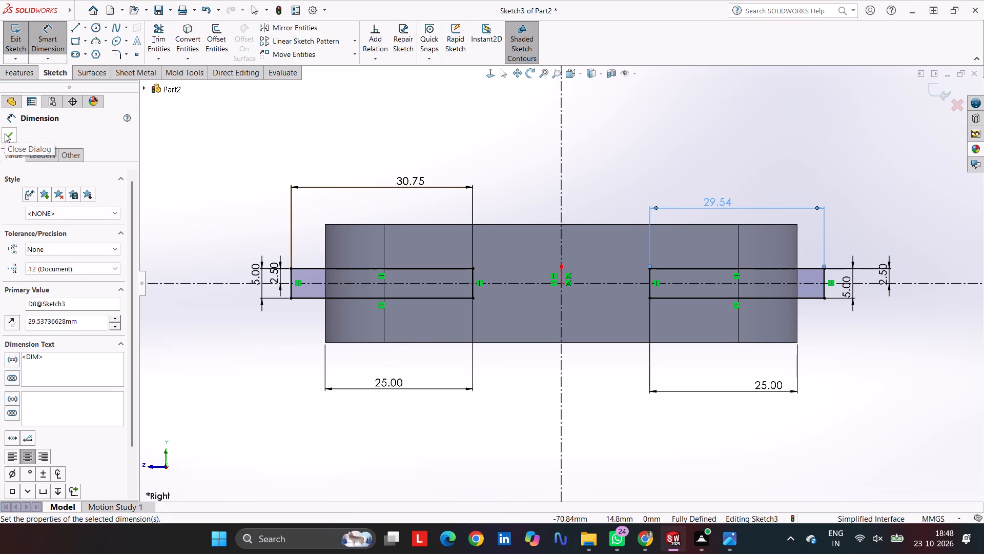
Sketch a circle centred on the origin and dimension its diameter as 10 mm.
click(94, 31)
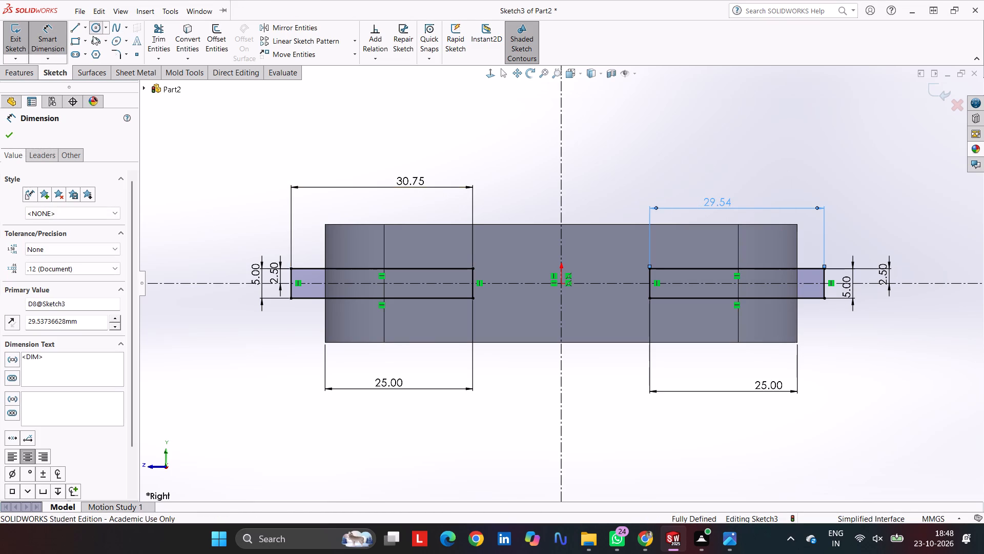
click(563, 281)
click(575, 308)
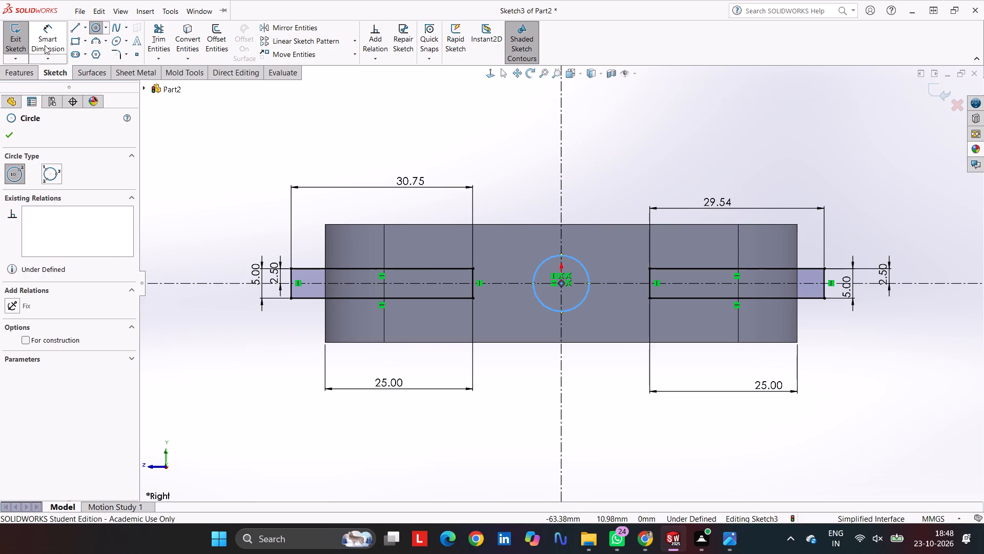
click(43, 39)
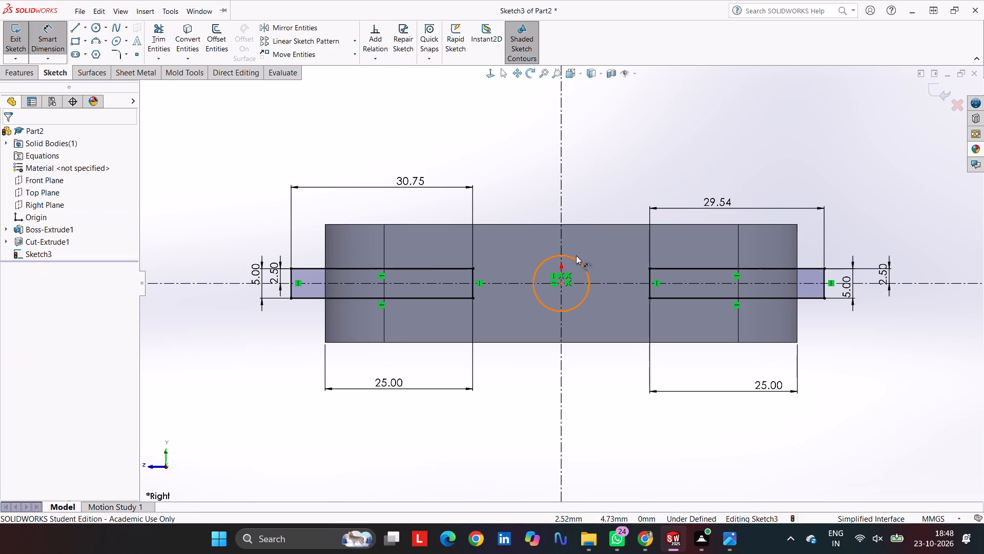
click(576, 255)
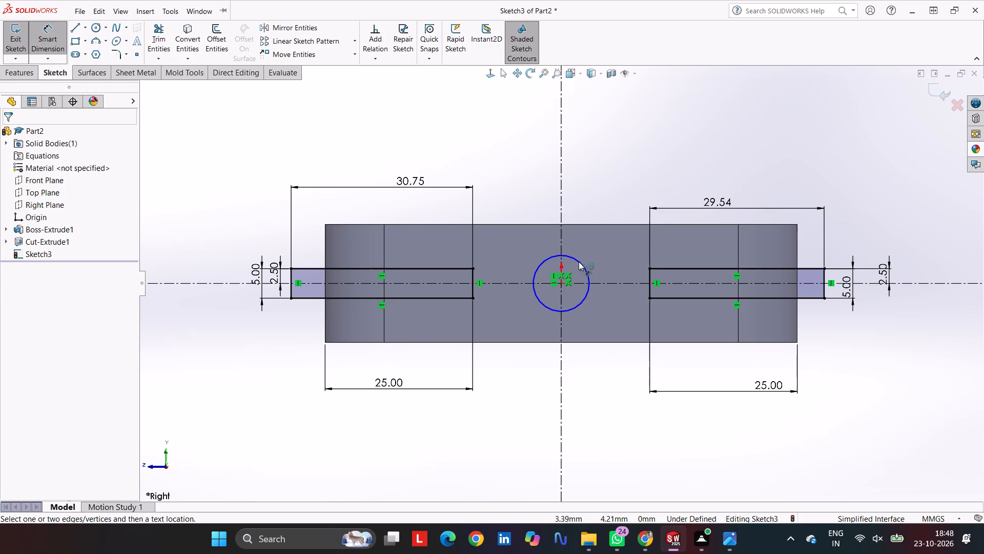
click(579, 261)
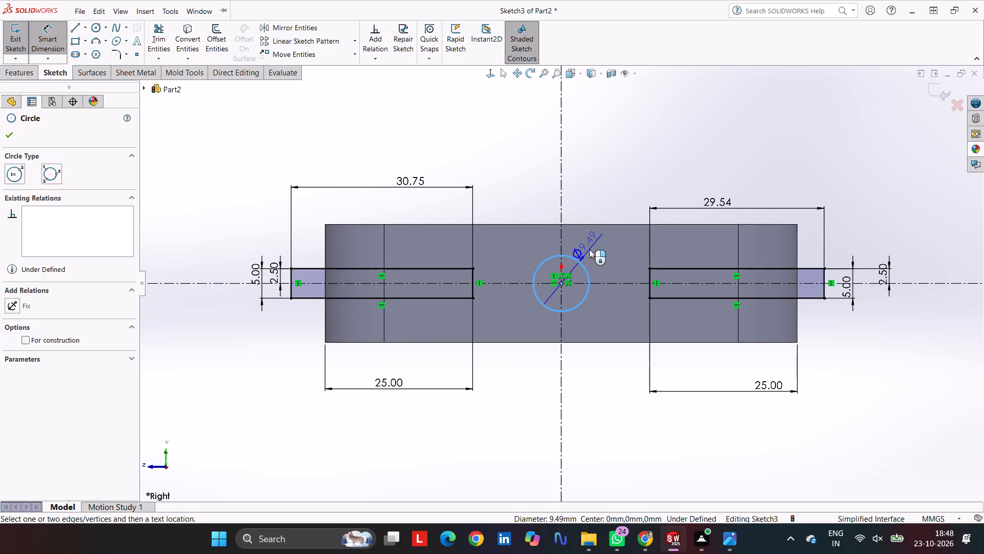
click(589, 249)
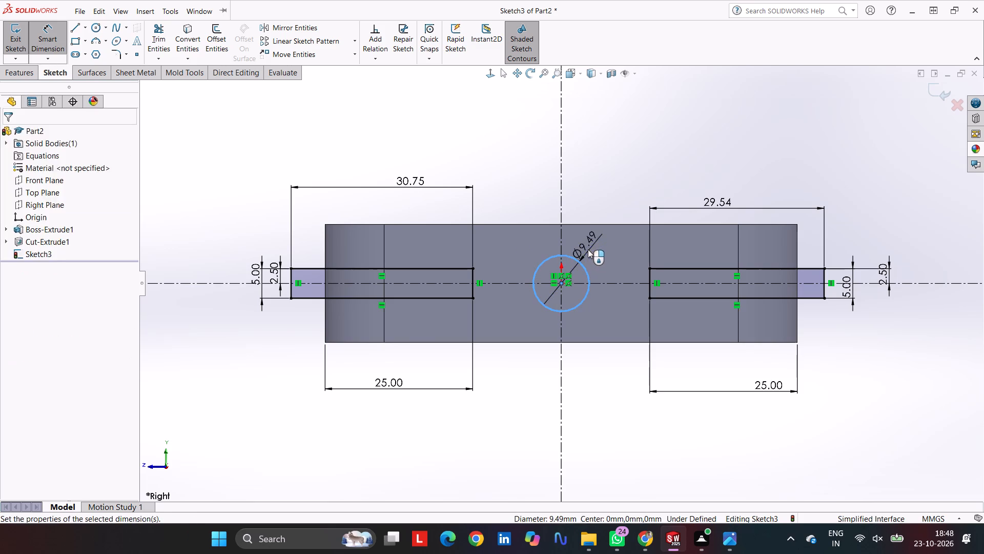
text(10)
key(Return)
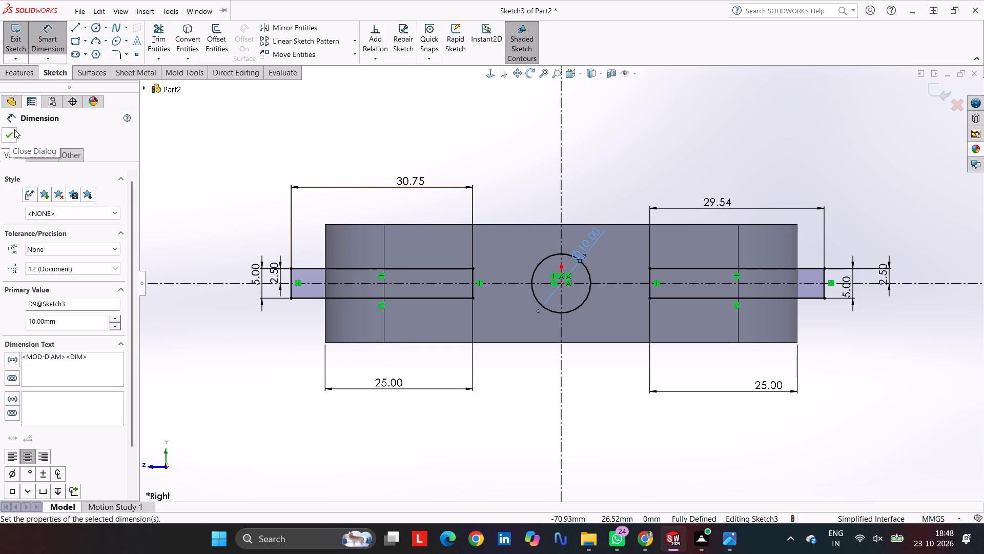
Cut-extrude the two rectangles and the central circle 20 mm through the block with the Mid Plane end condition.
click(26, 73)
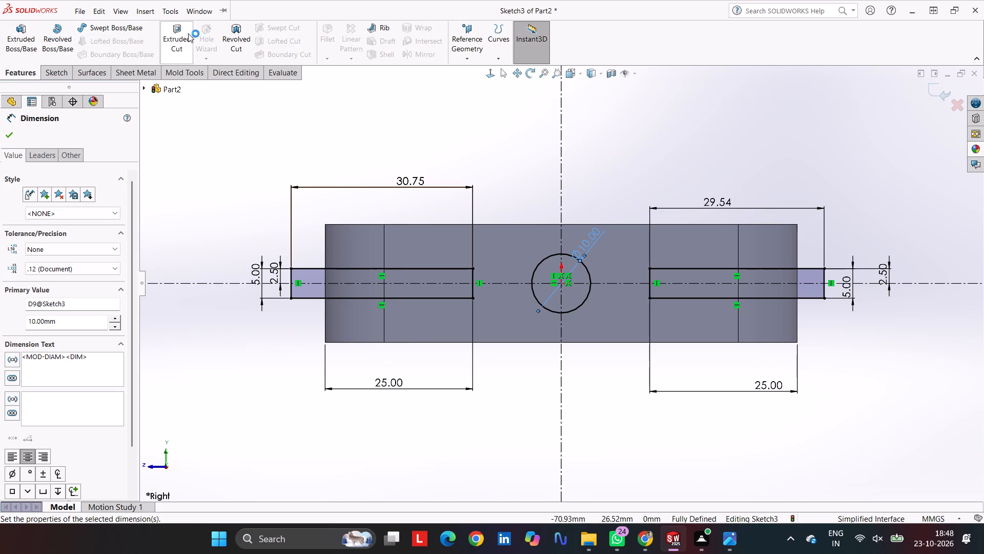
click(171, 38)
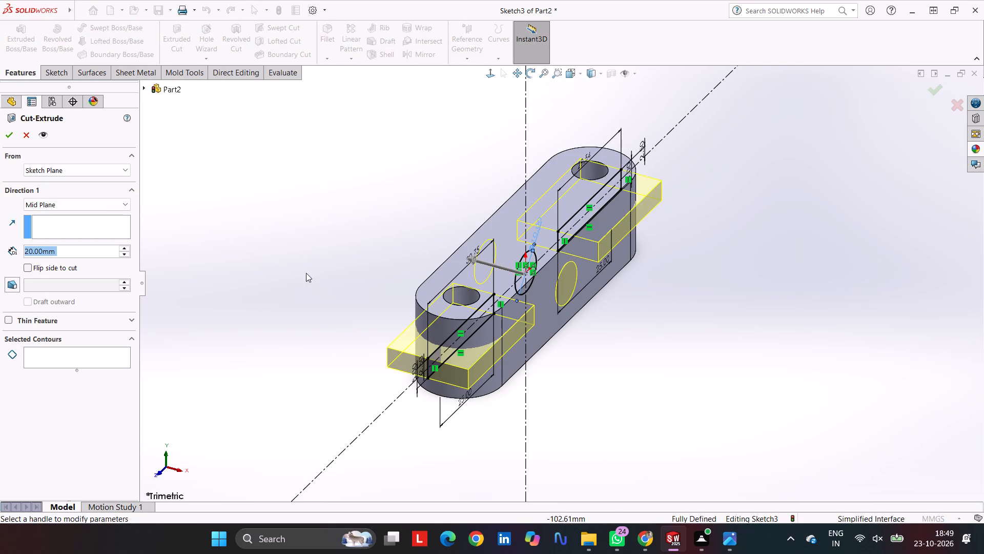
middle_drag(313, 243, 335, 283)
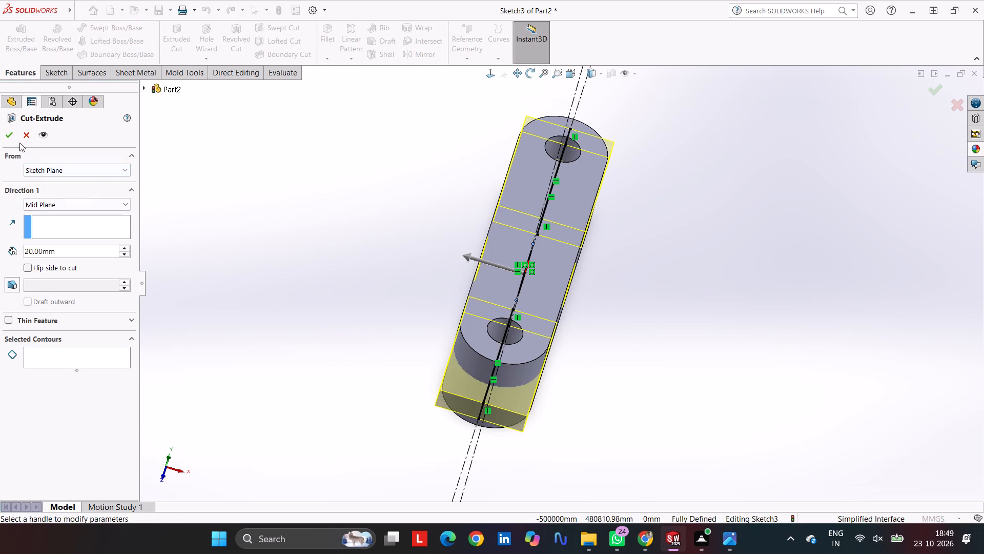
click(11, 137)
middle_drag(439, 270, 292, 234)
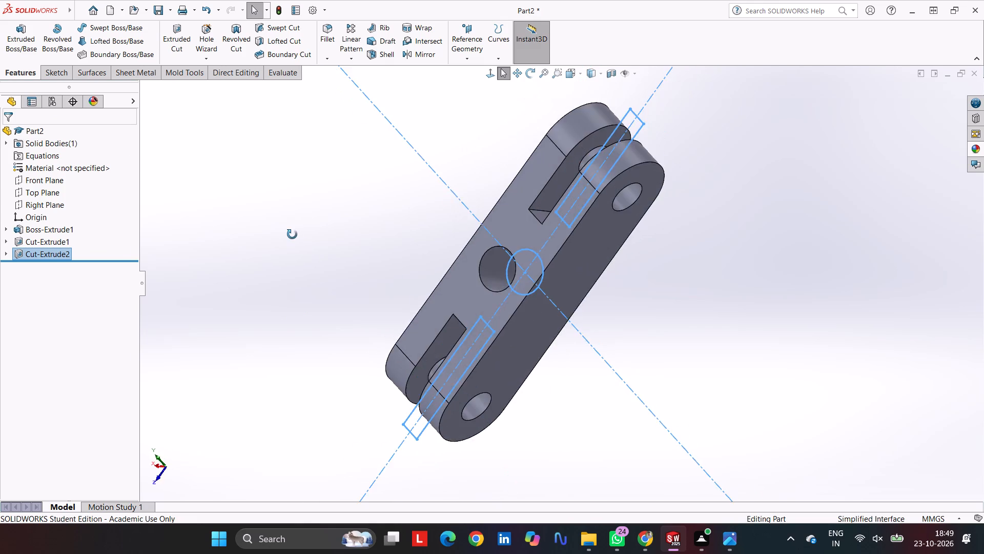
middle_drag(292, 234, 325, 234)
click(327, 221)
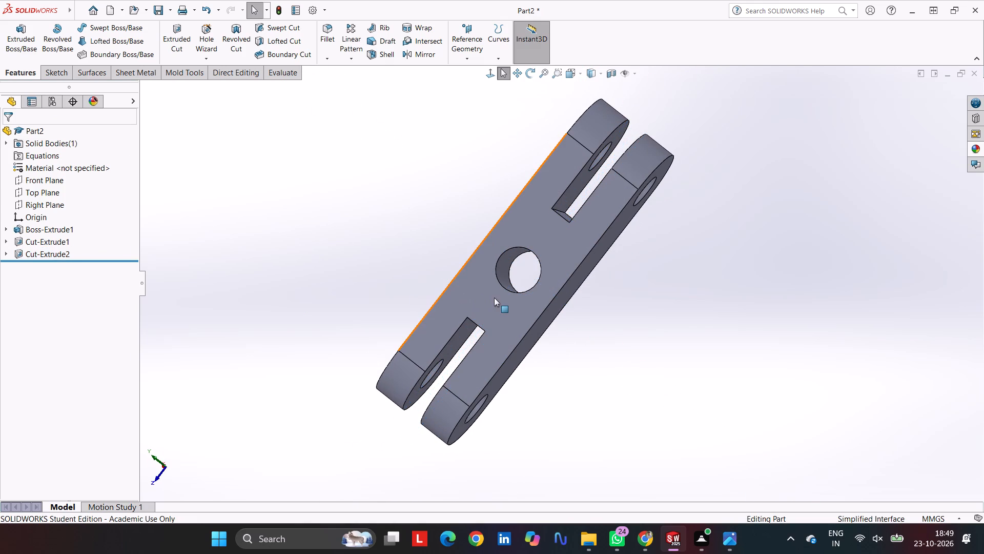
Sketch an origin-centred circle around the central hole on the slotted side face and dimension its diameter as 18 mm.
click(553, 249)
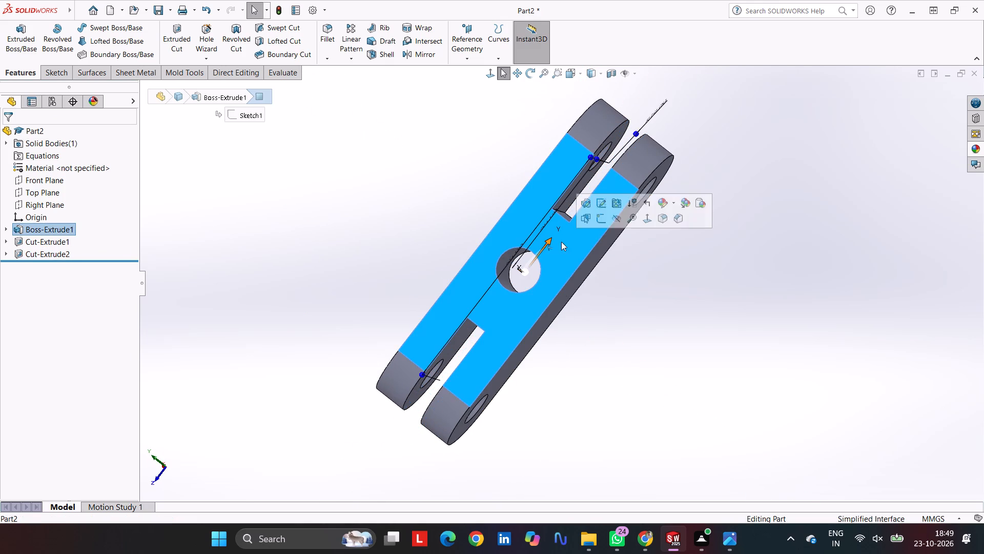
click(598, 218)
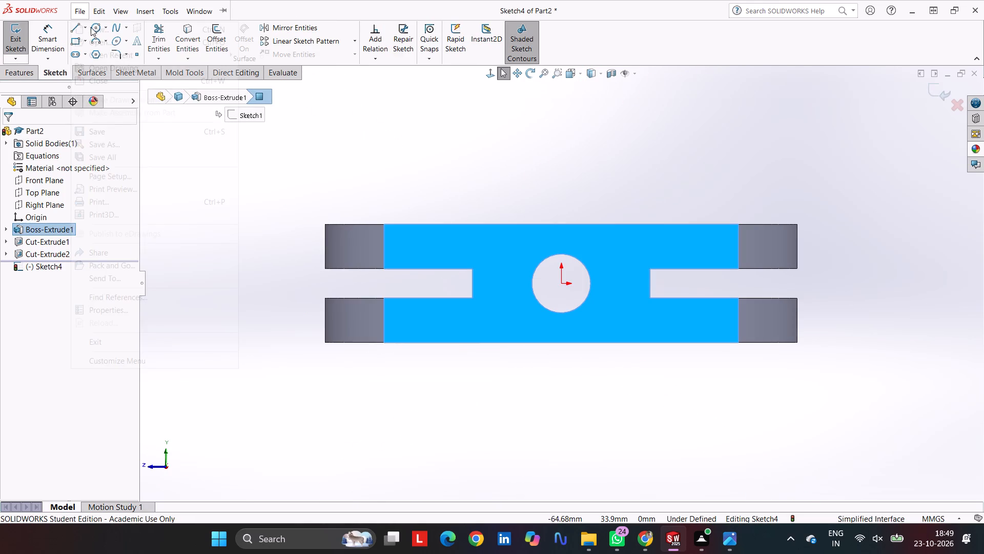
click(54, 34)
click(94, 30)
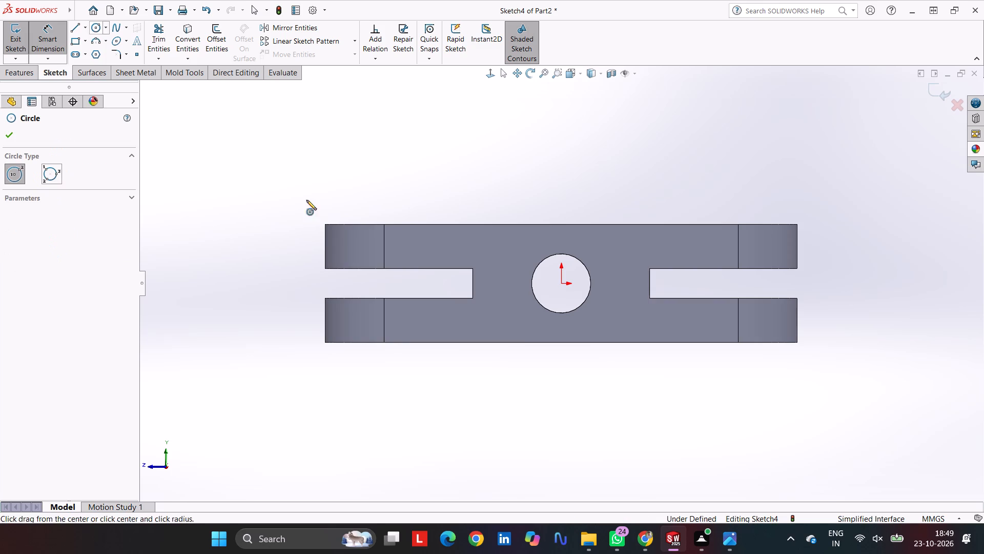
click(561, 284)
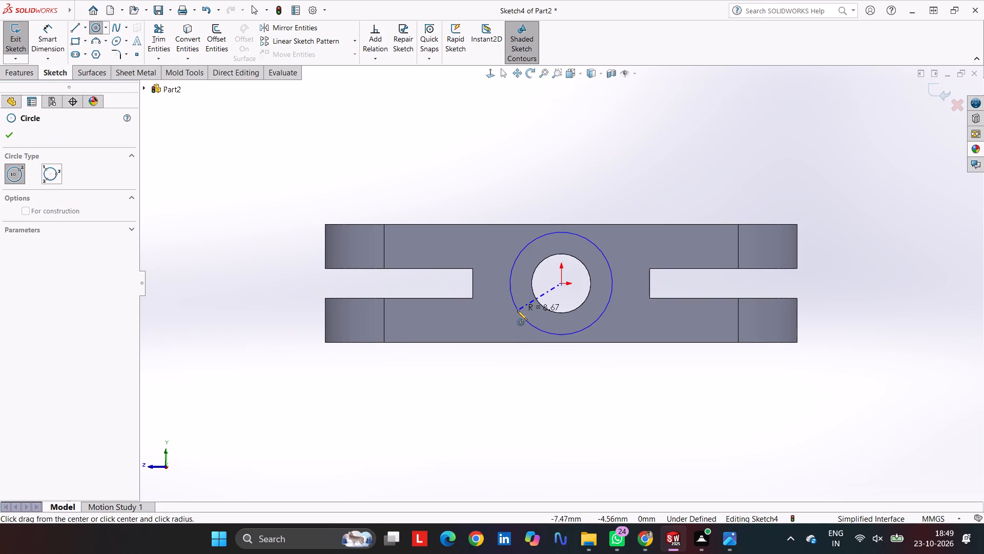
click(517, 310)
click(46, 39)
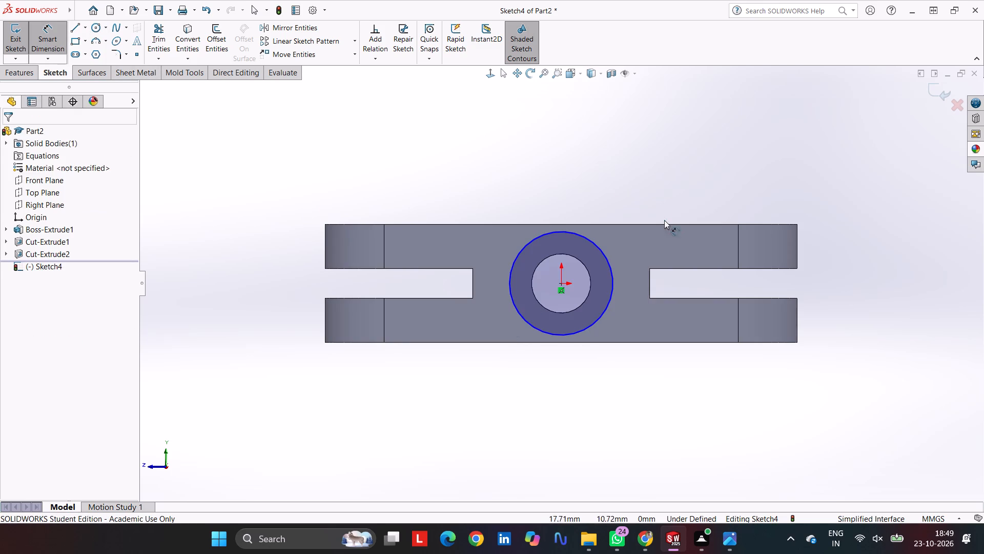
click(573, 234)
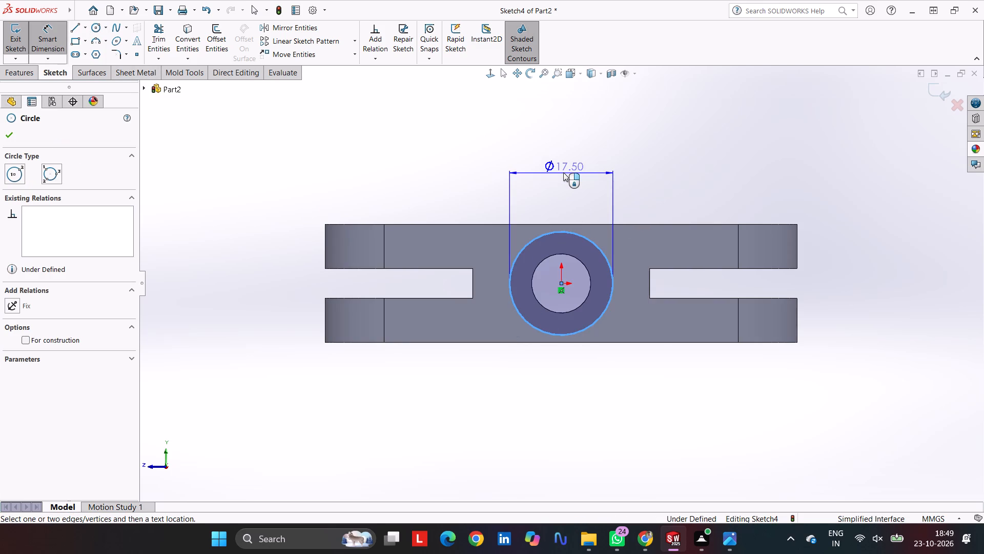
click(563, 172)
text(18)
key(Return)
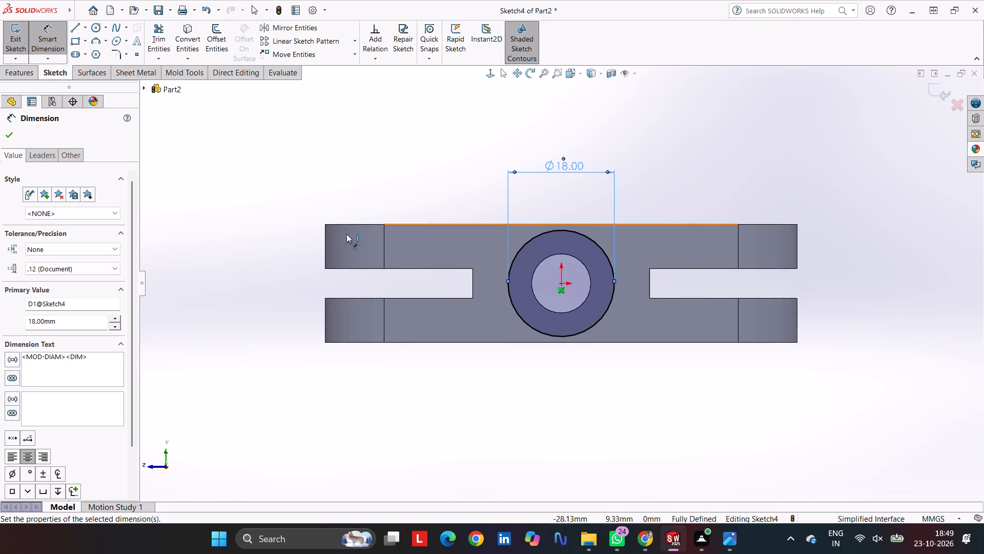
click(12, 80)
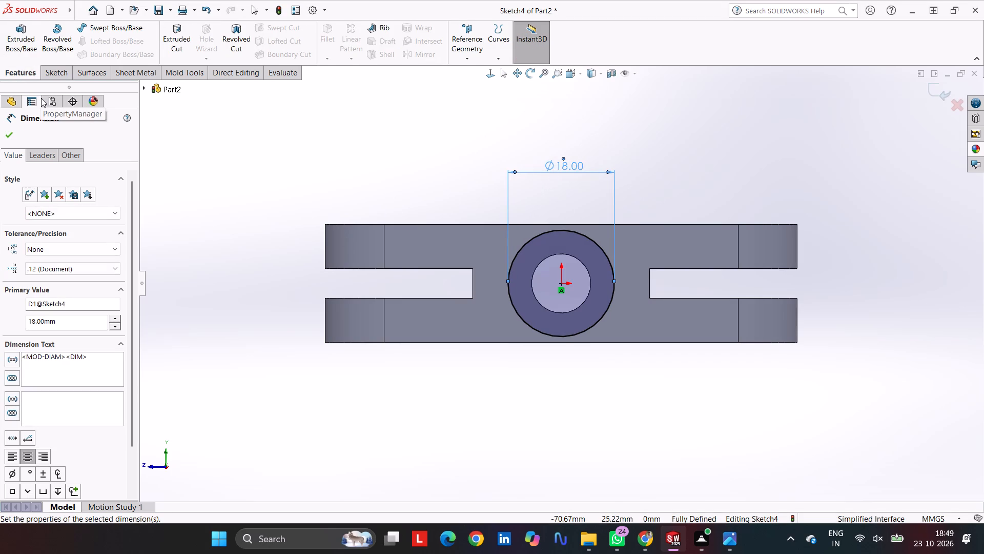
click(9, 135)
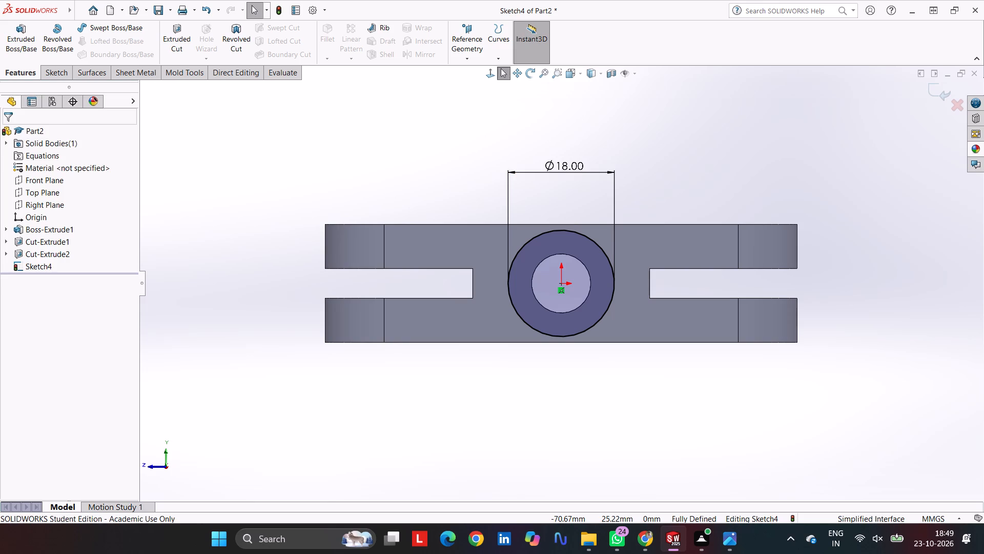
Cut-extrude the 18 mm circle 2 mm deep with the Blind end condition to counterbore the central hole.
click(179, 34)
click(95, 207)
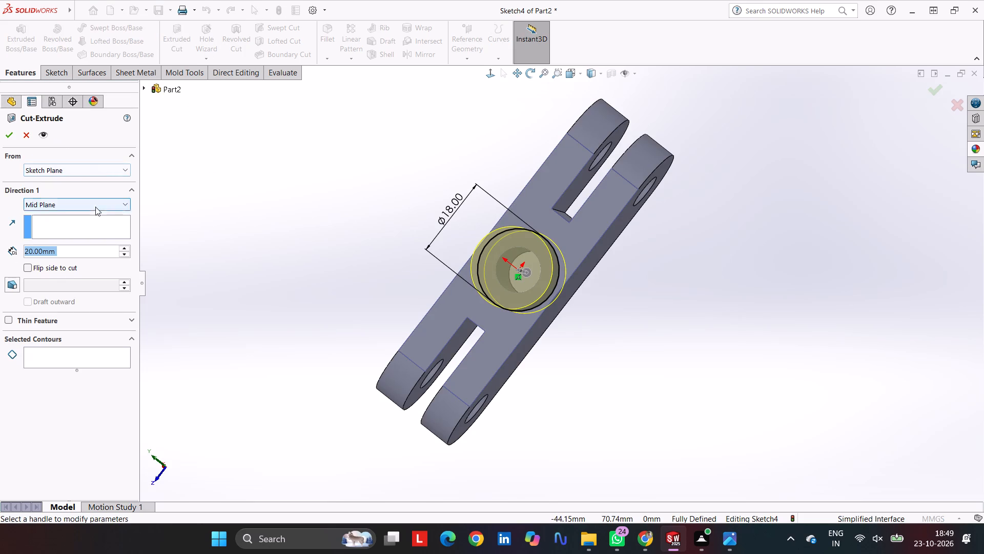
click(93, 208)
click(91, 208)
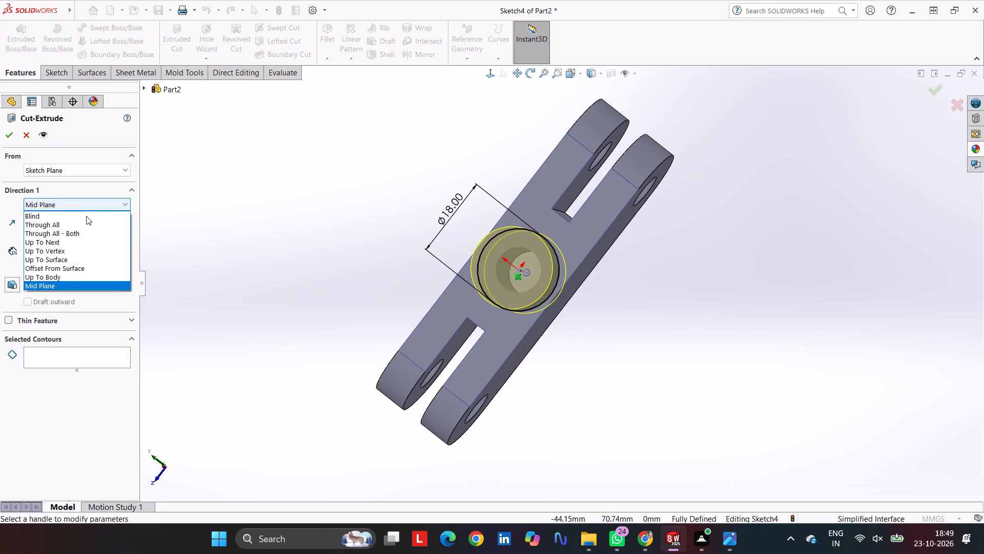
click(86, 216)
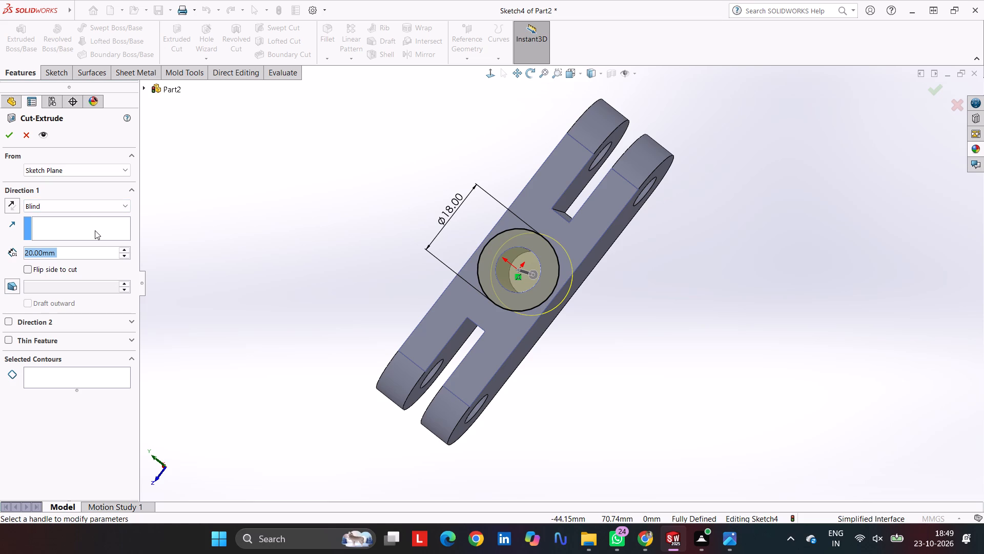
key(2)
key(Return)
key(Return)
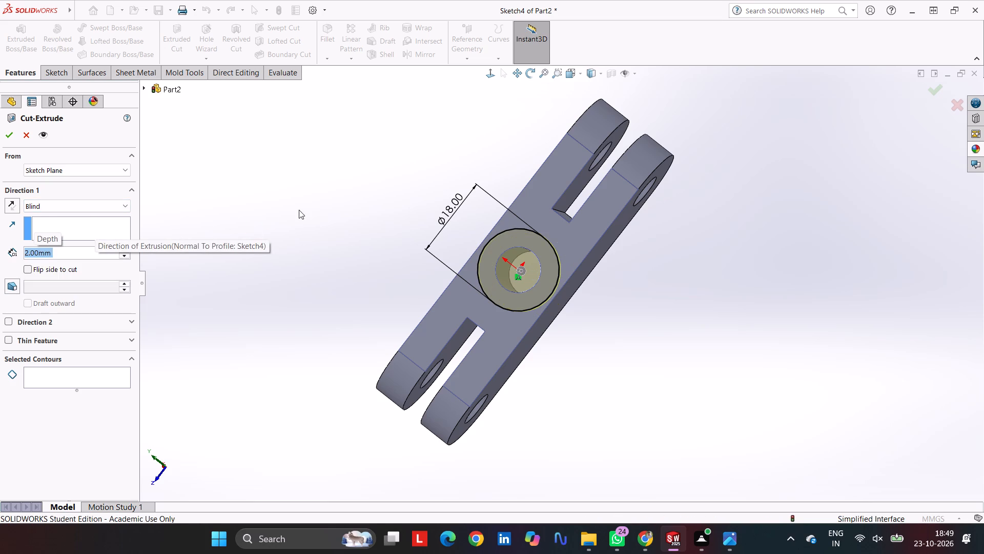
click(343, 178)
Apply a light cyan colour from the standard swatches to the link's whole body.
middle_drag(351, 191, 423, 297)
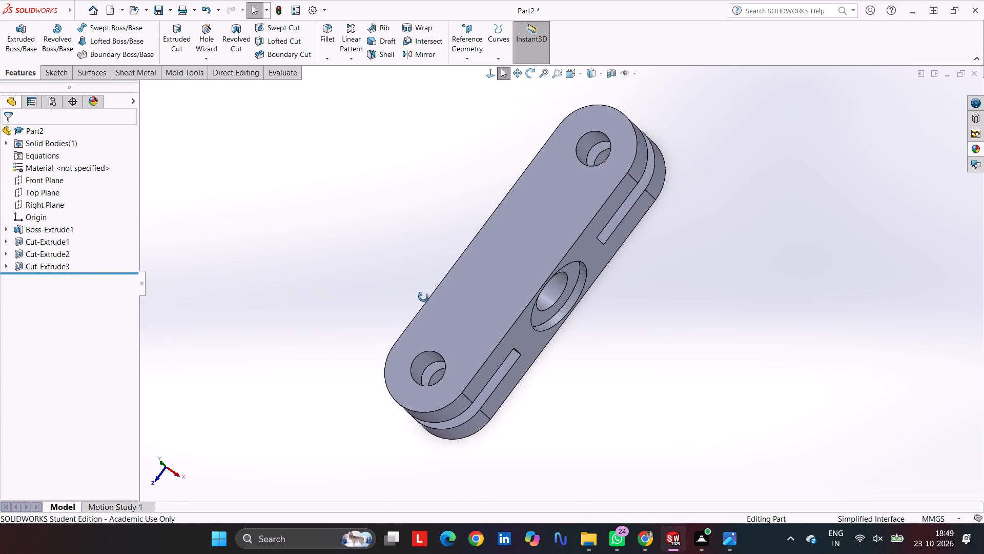
middle_drag(423, 297, 418, 192)
key(ctrl+7)
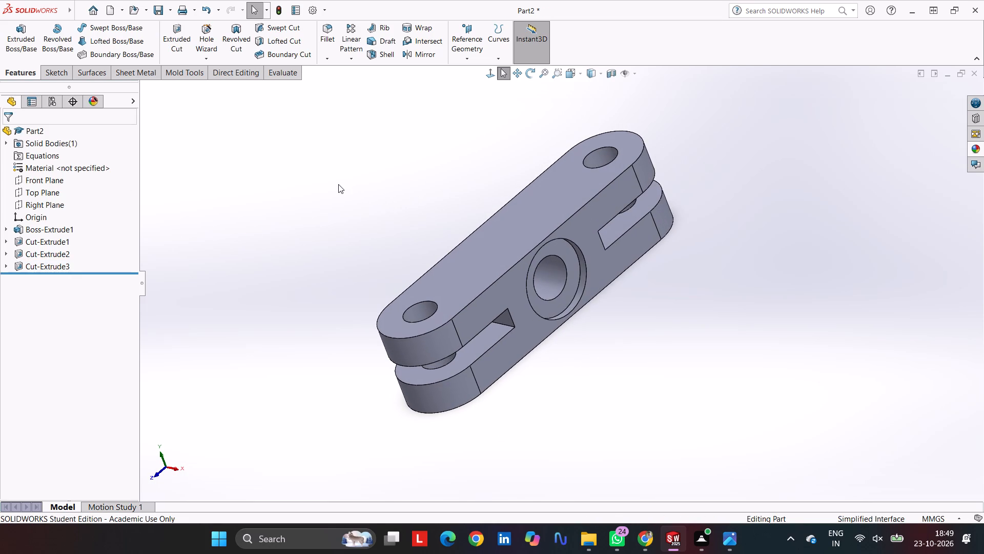
click(269, 174)
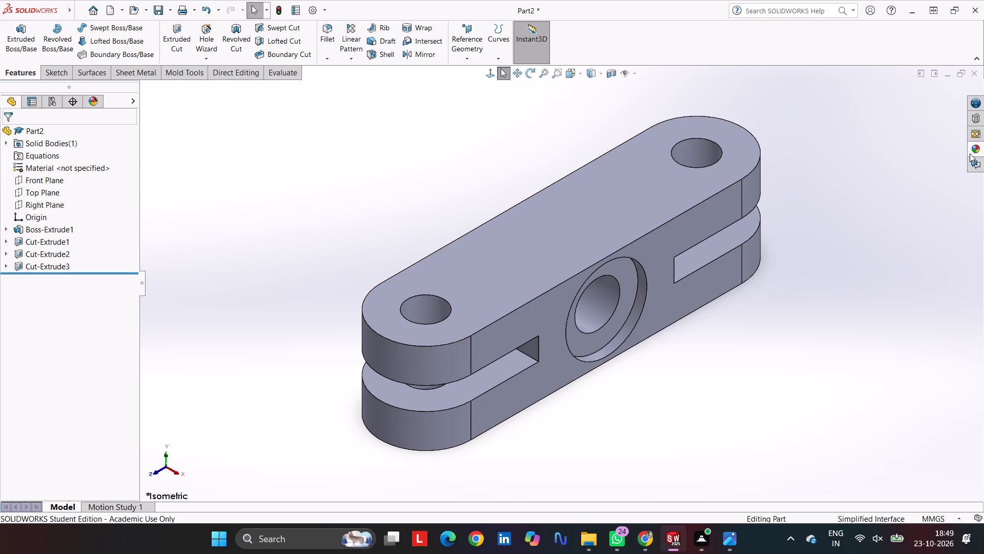
right_click(635, 187)
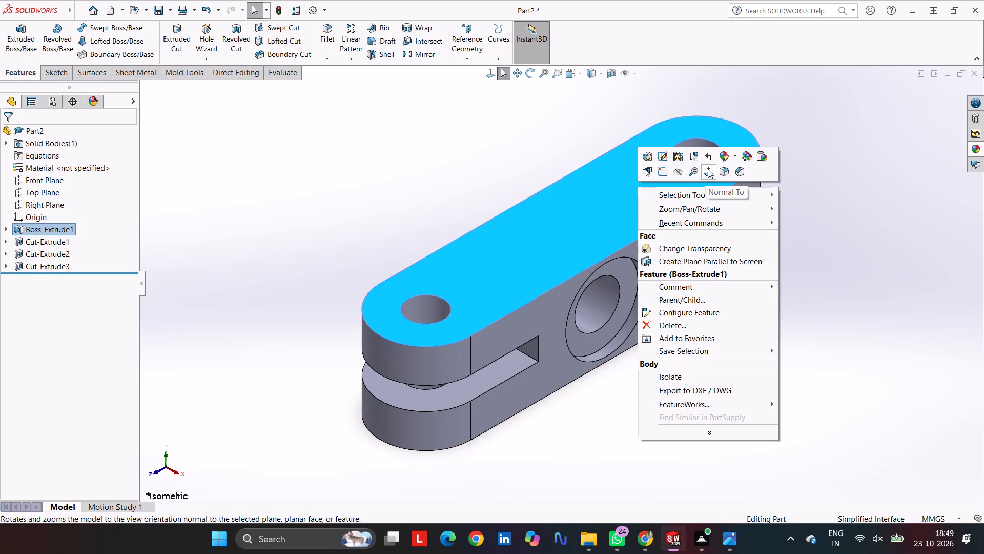
click(727, 154)
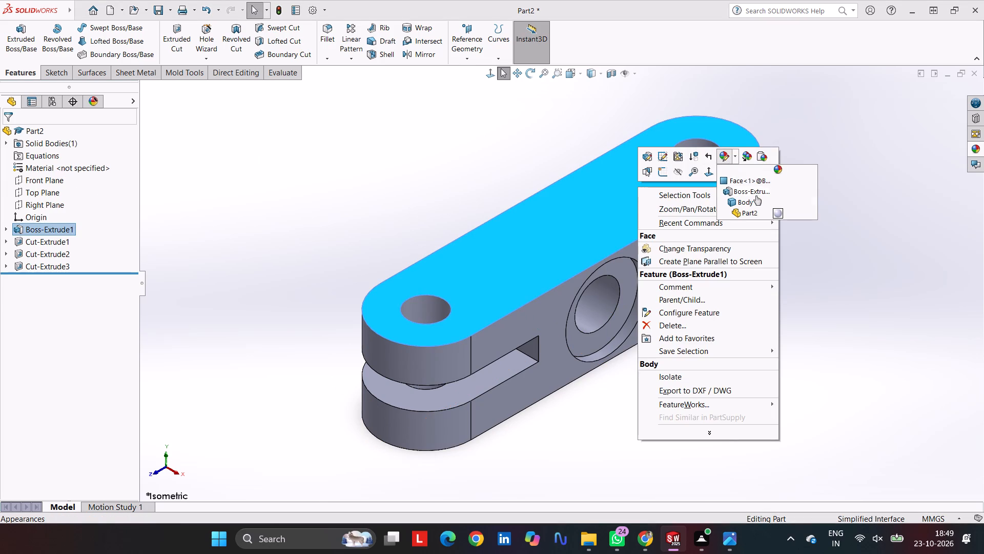
click(756, 200)
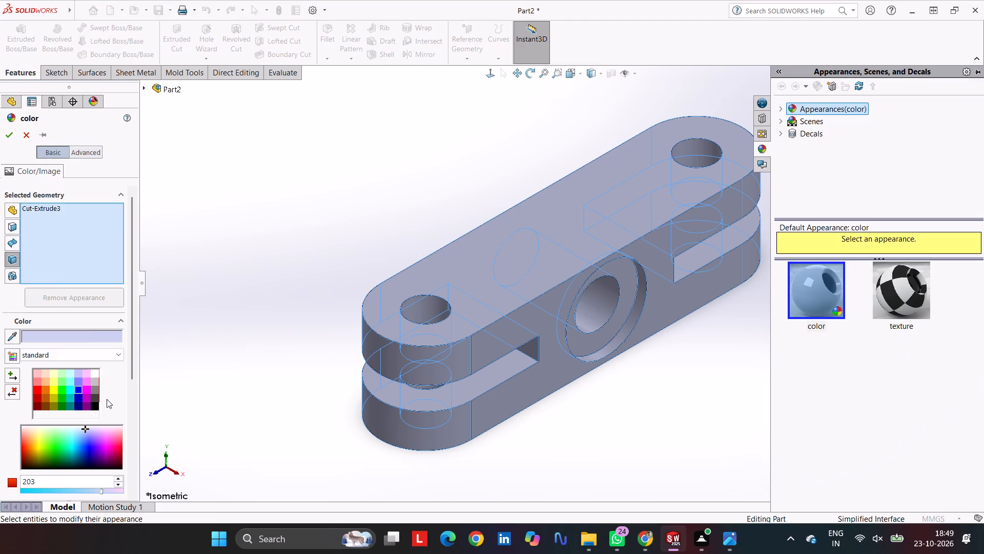
click(70, 389)
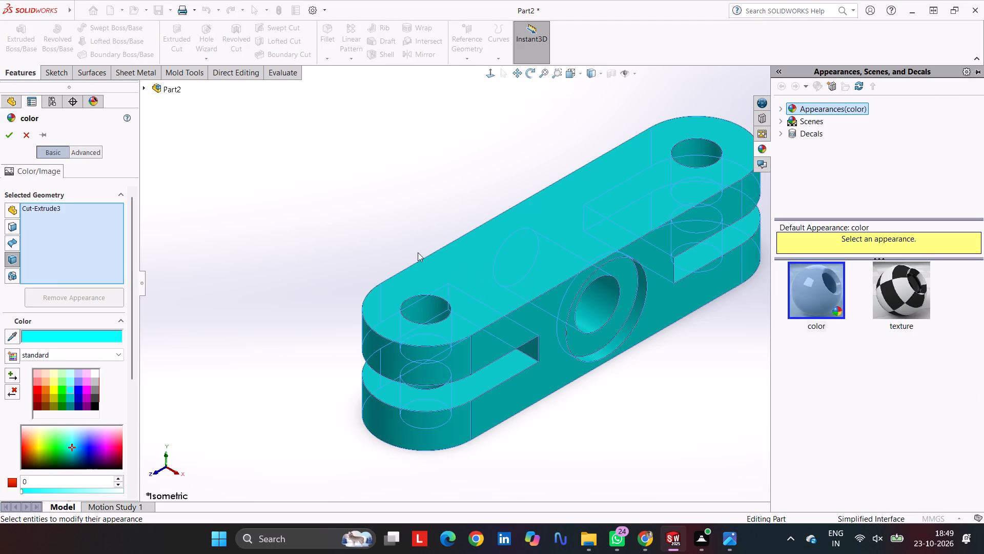
click(71, 380)
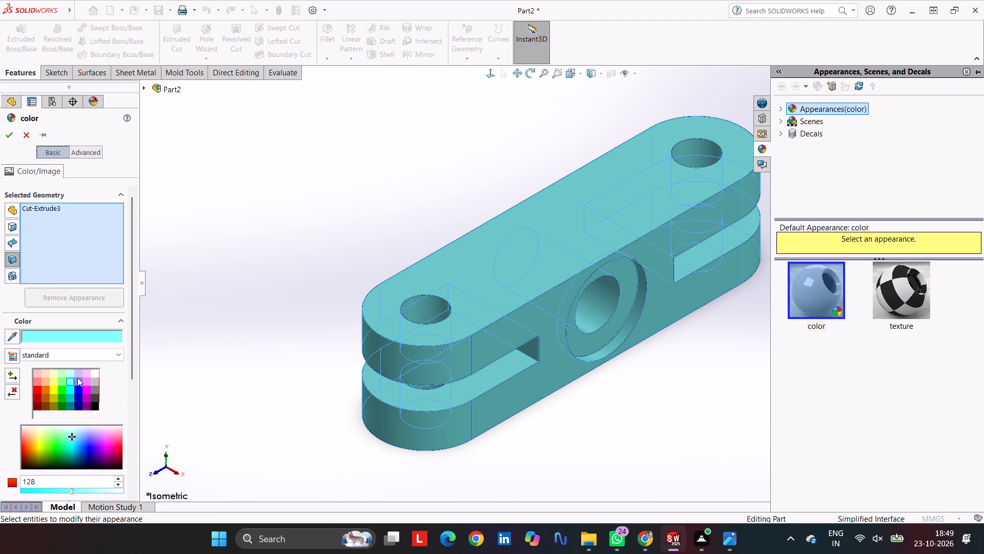
click(265, 198)
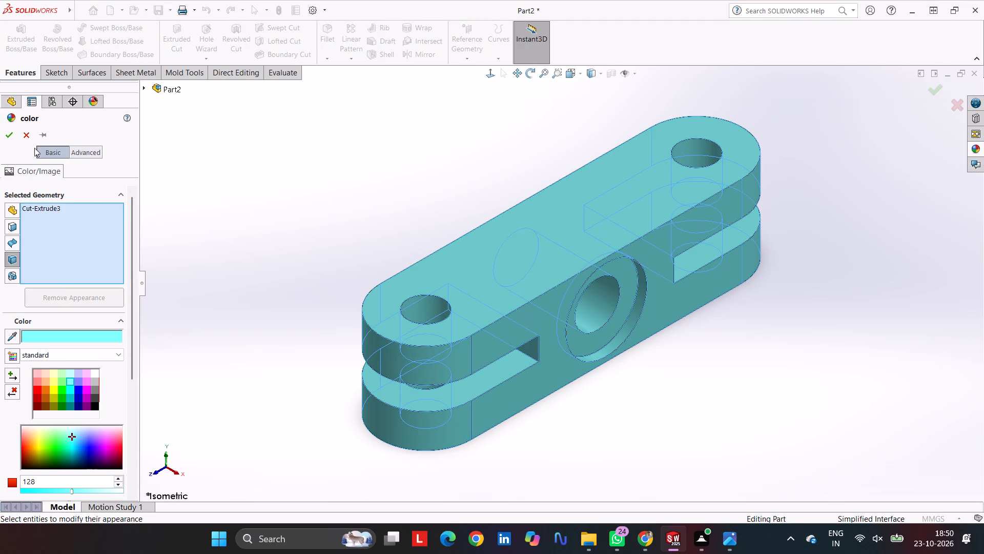
click(8, 131)
click(434, 138)
click(427, 146)
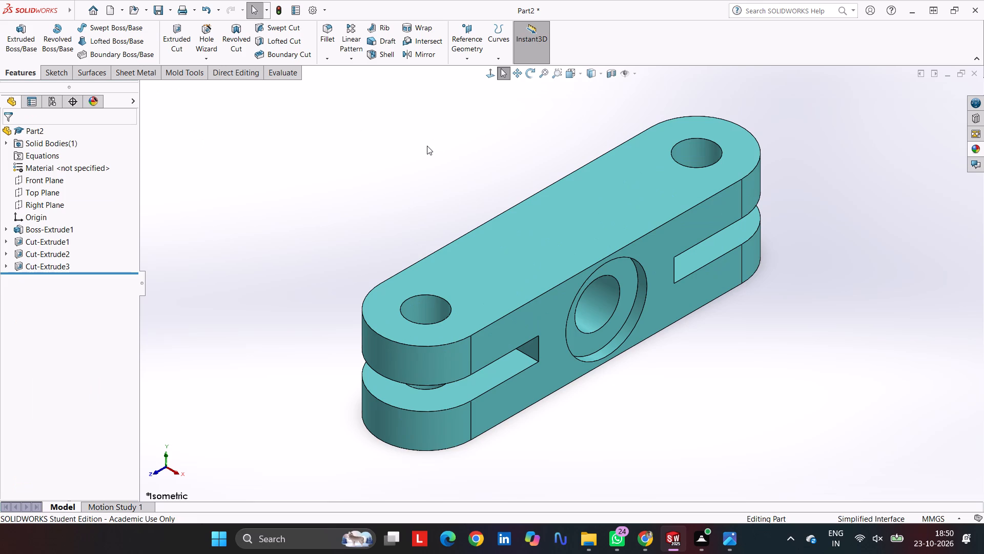
Save the link in isometric view as Part2 in the Manual Mechanical Gripper folder.
key(ctrl+7)
key(ctrl+s)
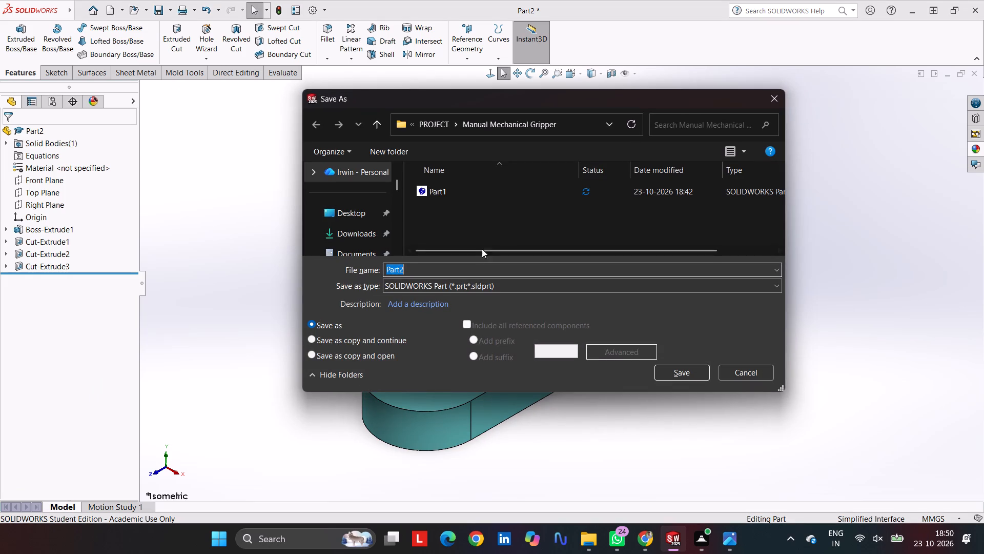
click(664, 368)
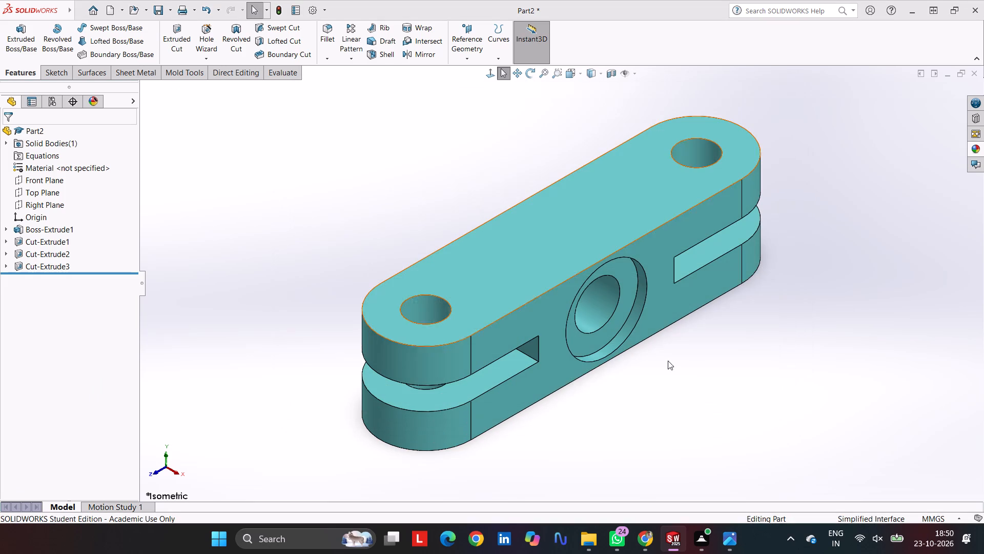
Print the current screen image with Microsoft Print to PDF on A4 landscape paper, naming the output file 2.
click(796, 377)
key(ctrl+p)
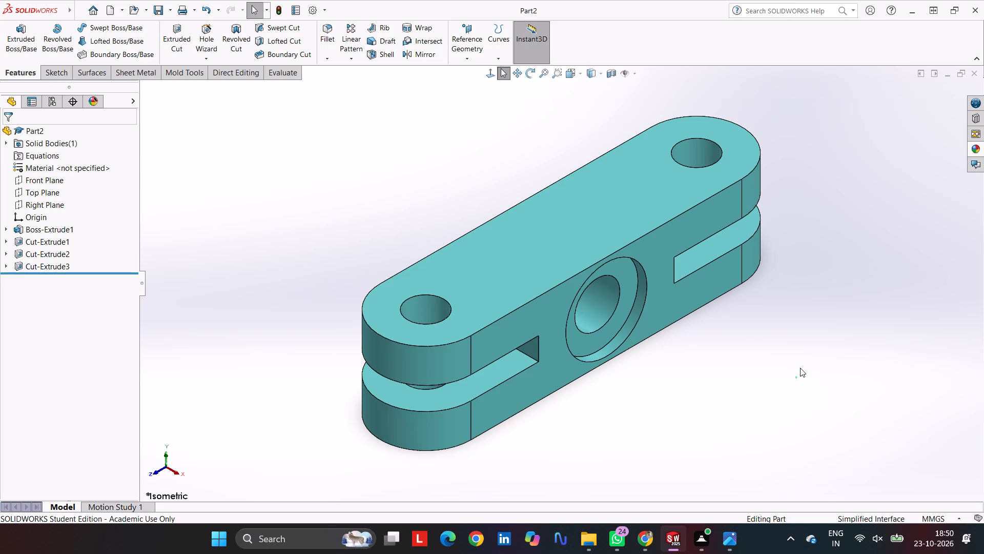
click(590, 157)
click(467, 307)
scroll(450, 187, up, 6)
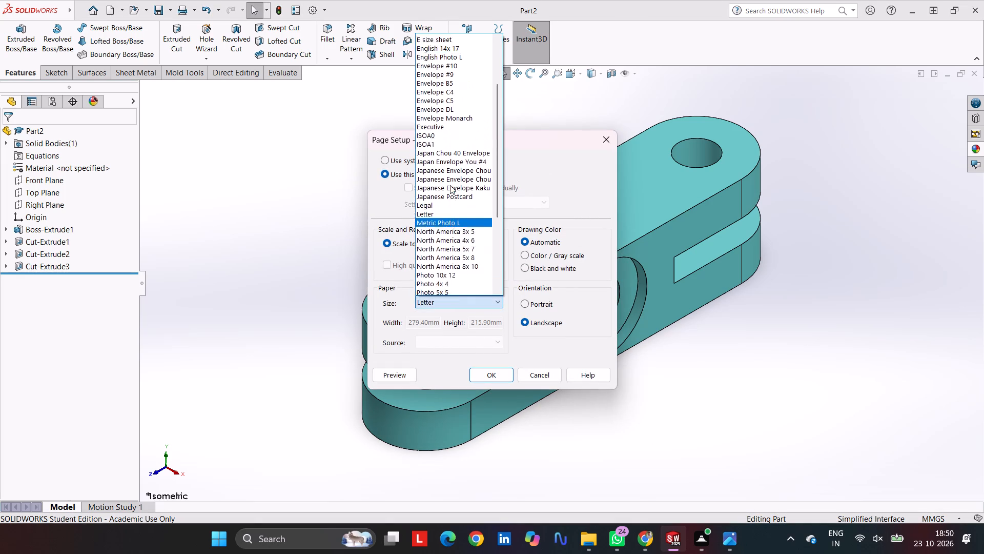
scroll(450, 185, up, 10)
click(421, 52)
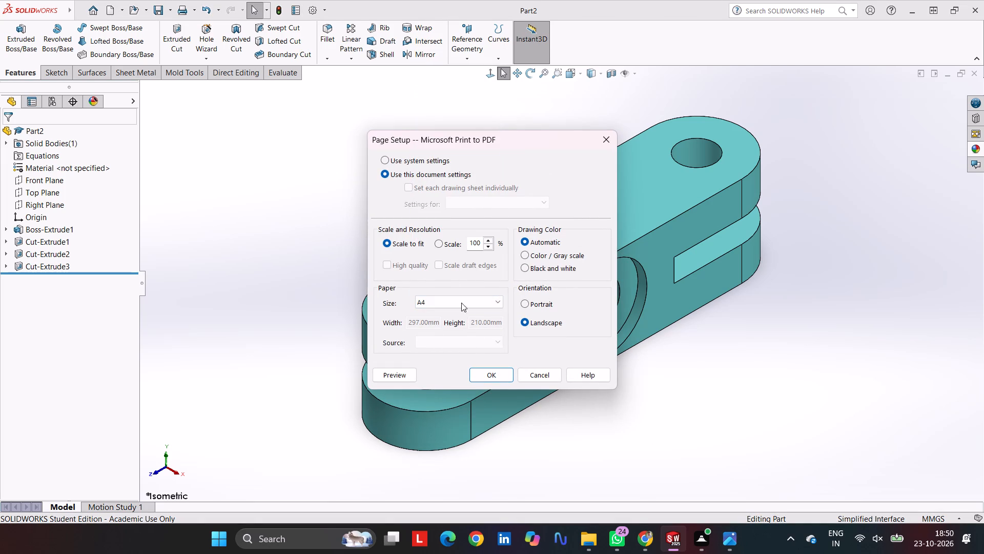
click(502, 377)
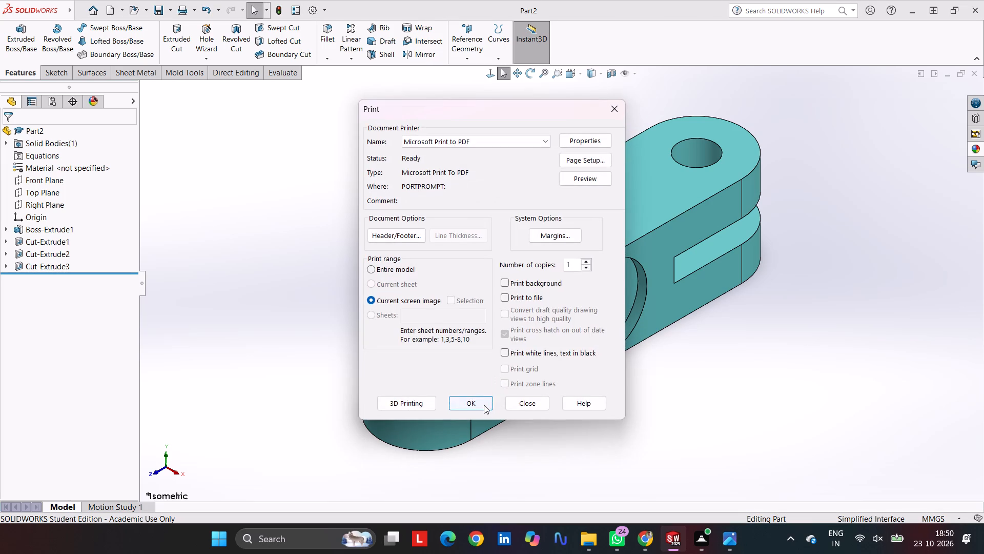
click(484, 405)
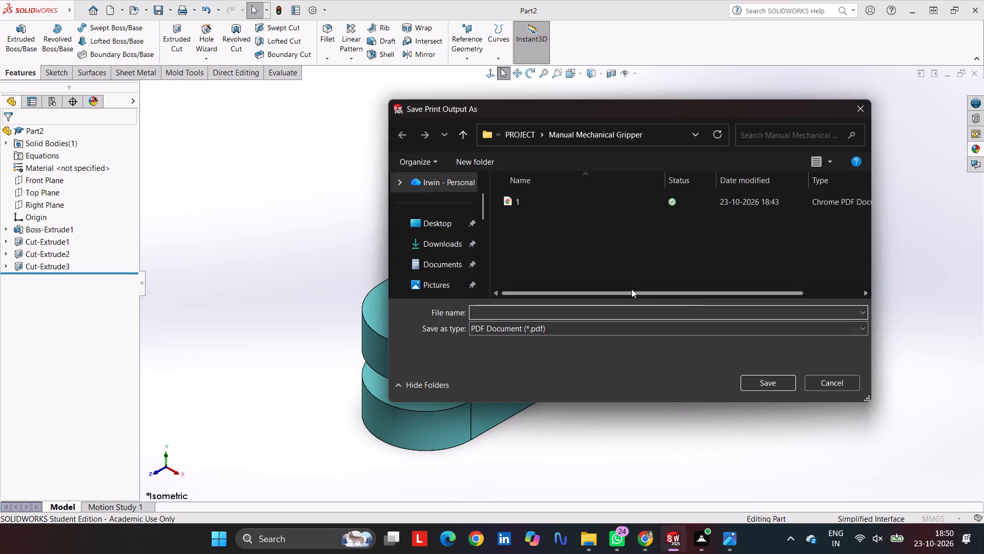
key(2)
key(Return)
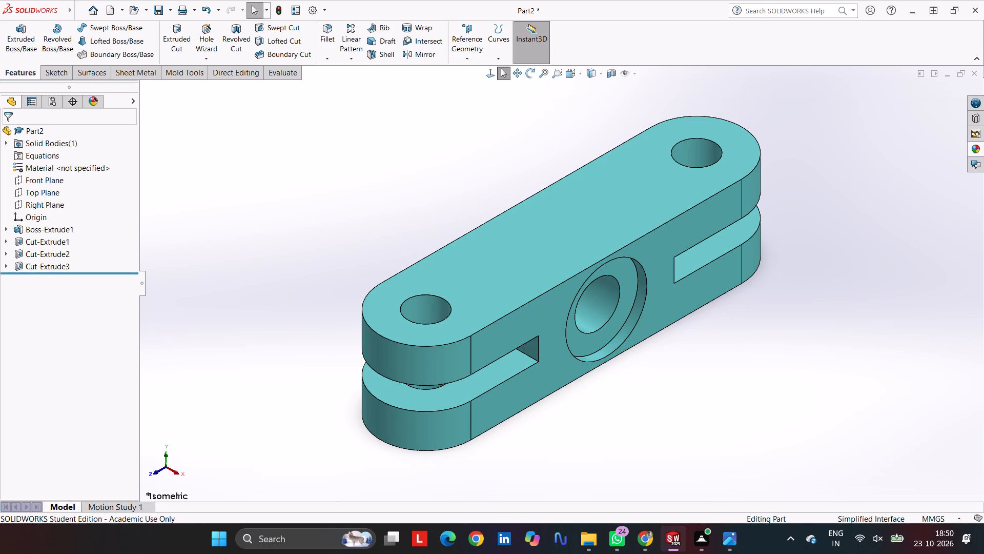
Create a new part document.
key(ctrl+n)
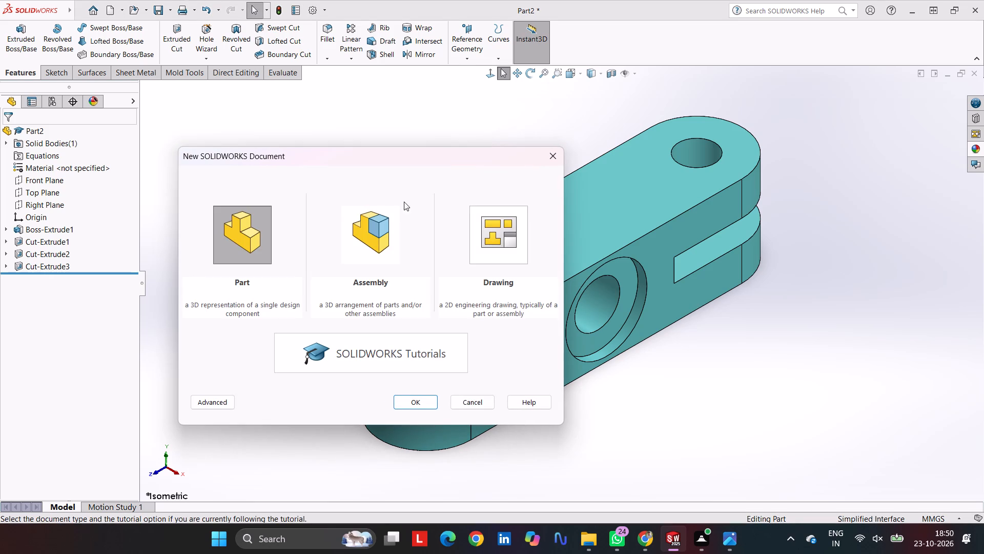
click(420, 400)
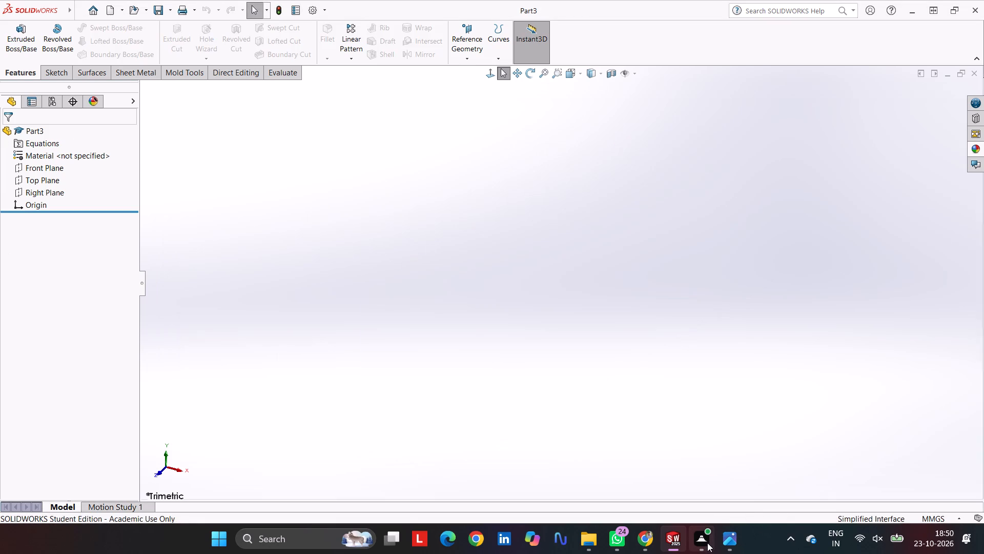
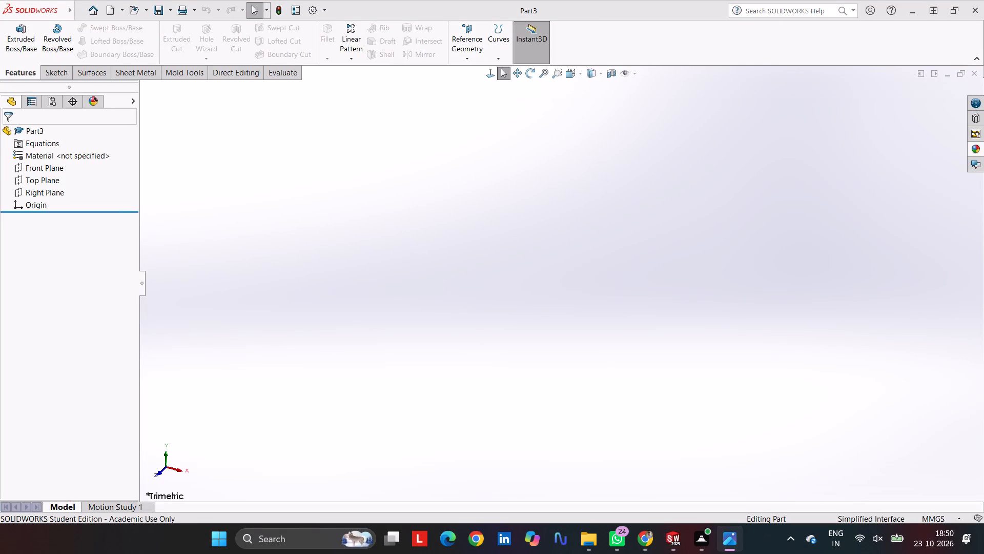
On the Right Plane, sketch a circle of about 16 mm radius centred on the origin.
click(53, 191)
click(62, 77)
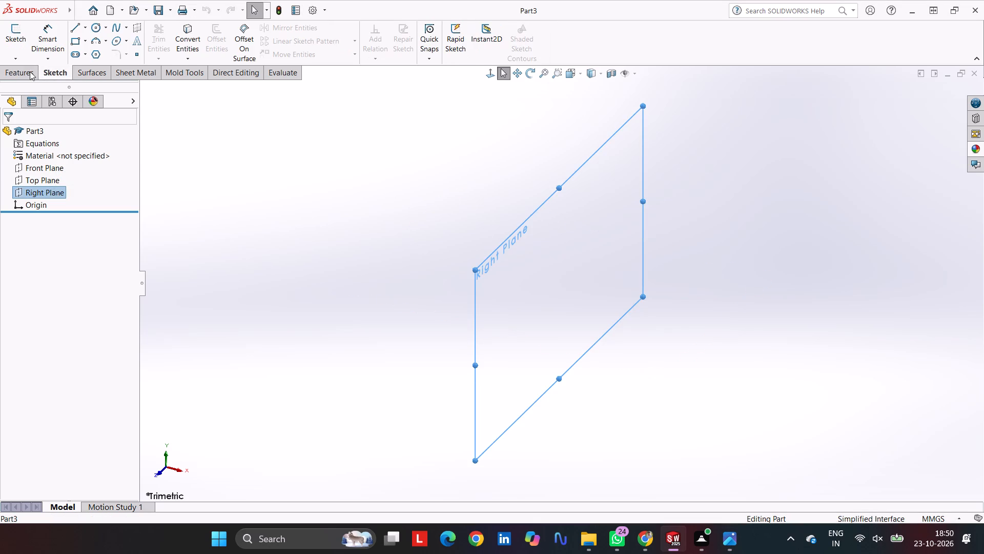
click(24, 32)
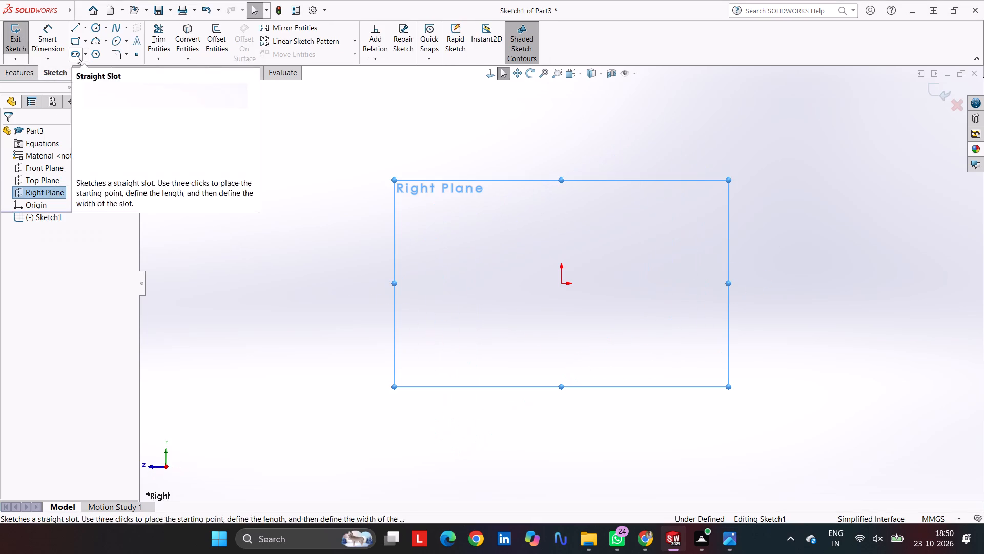
click(93, 31)
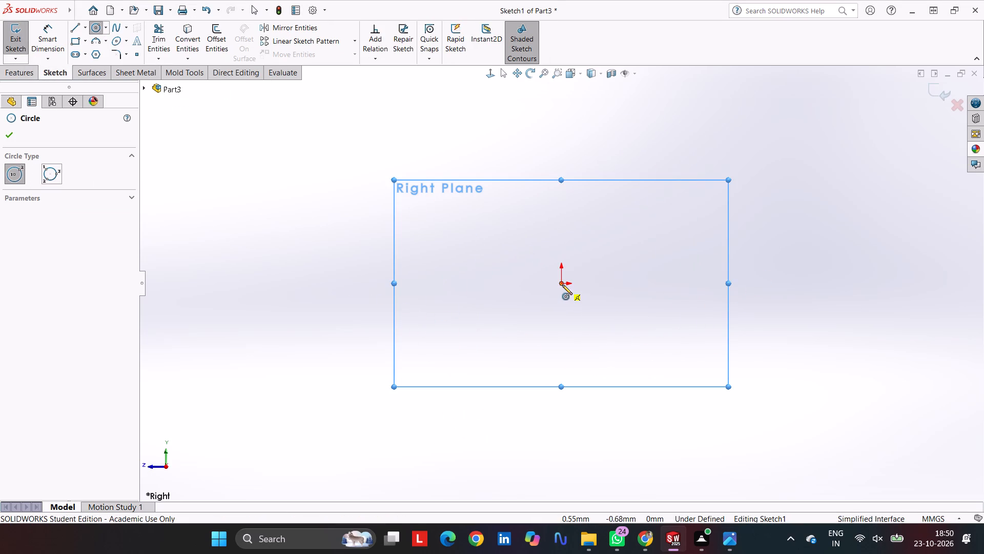
click(562, 285)
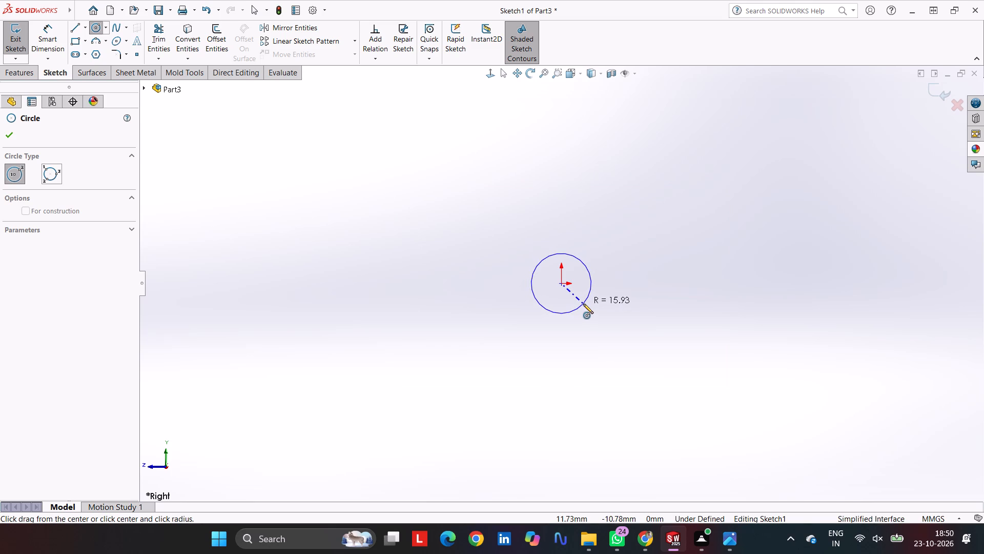
click(583, 304)
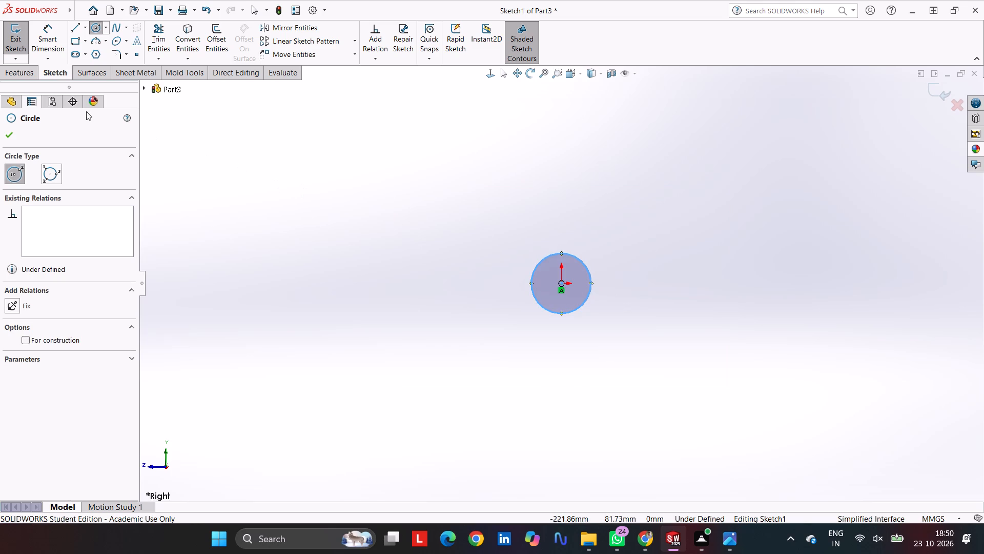
Dimension the circle's diameter as 24 mm.
click(25, 72)
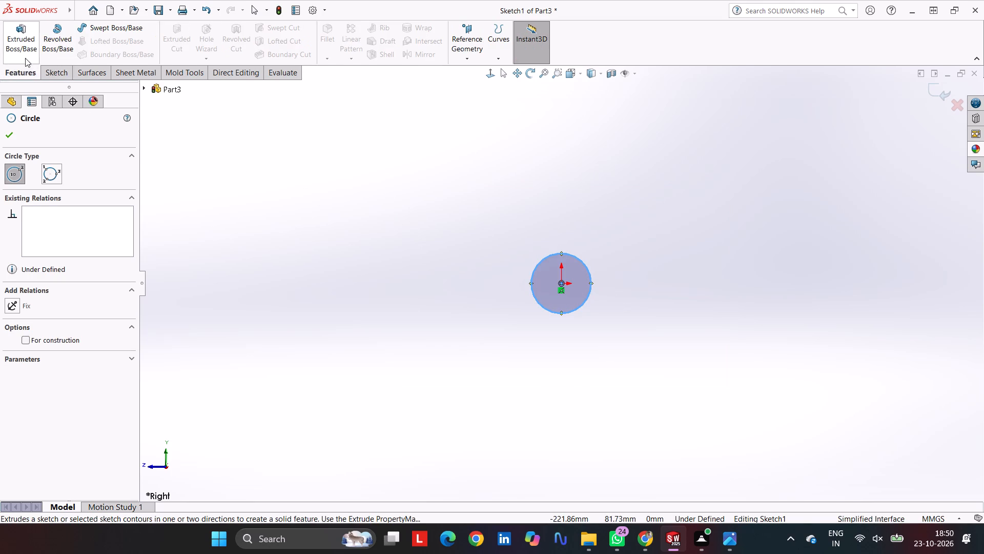
click(53, 75)
click(51, 29)
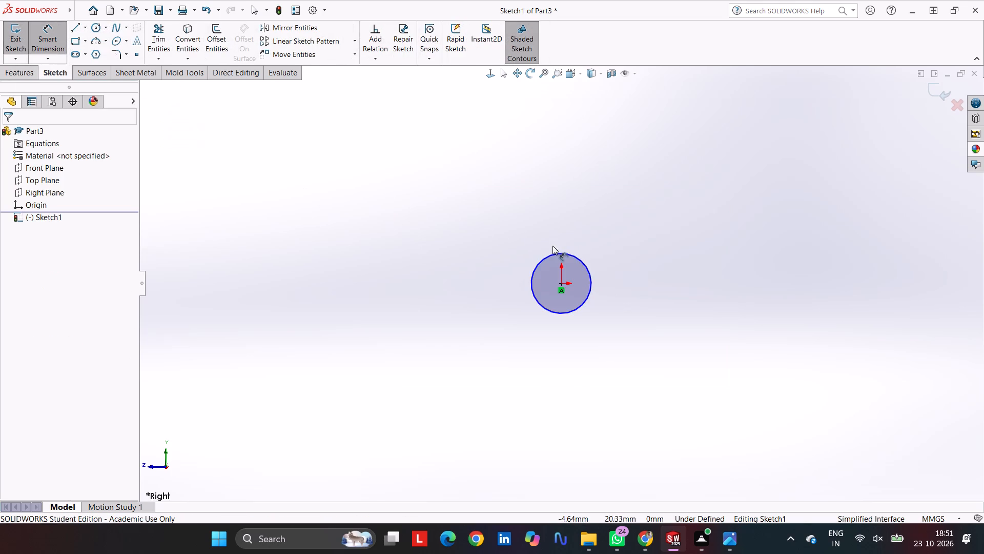
drag(552, 253, 547, 252)
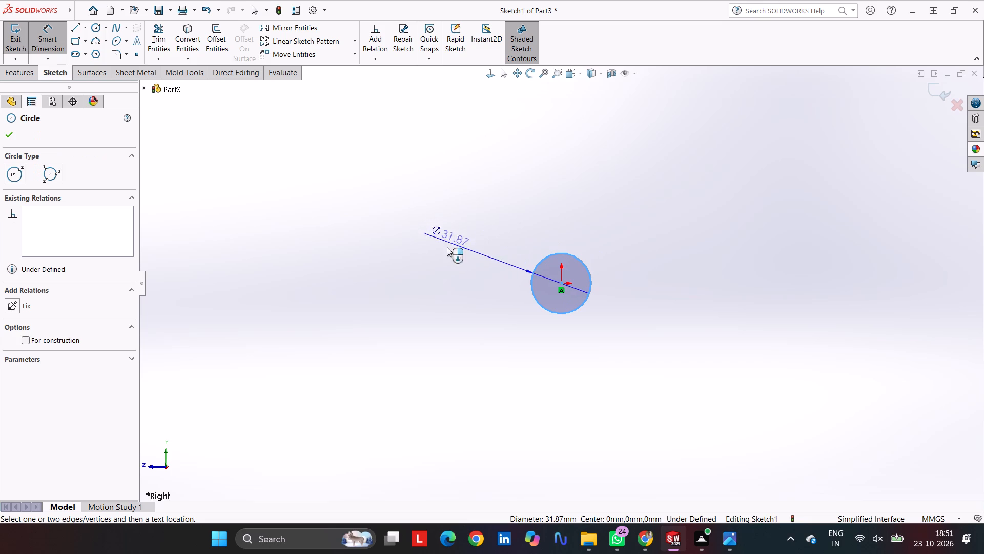
click(439, 256)
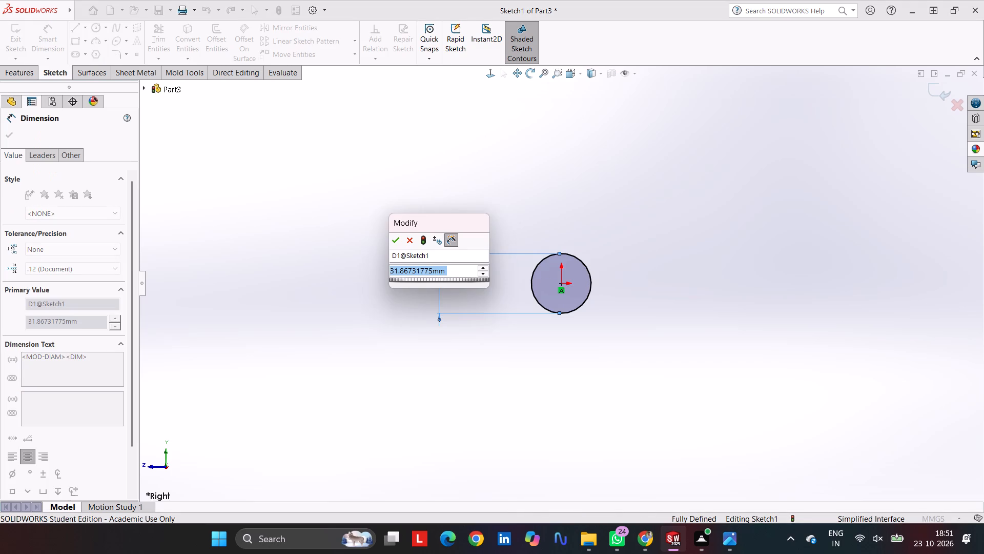
key(2)
key(4)
key(Return)
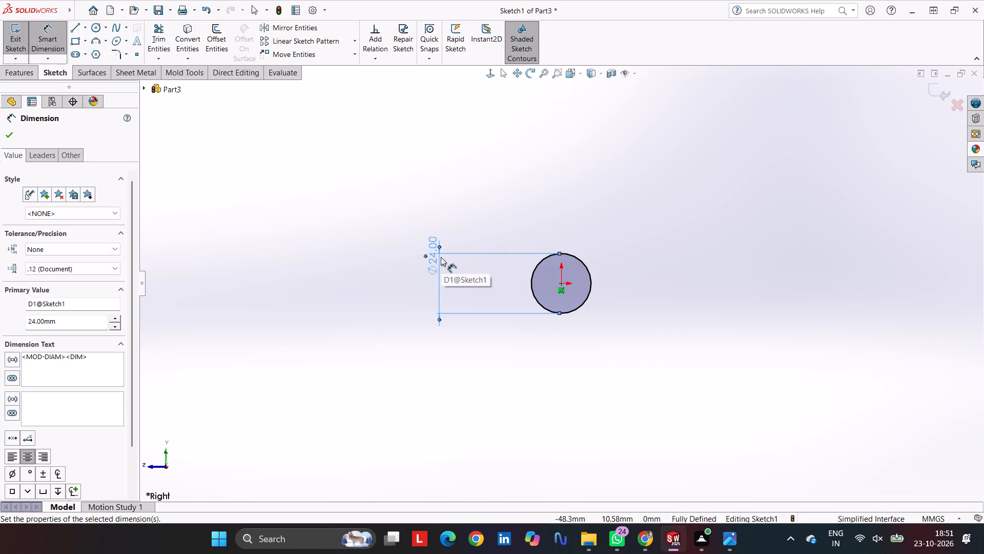
click(4, 136)
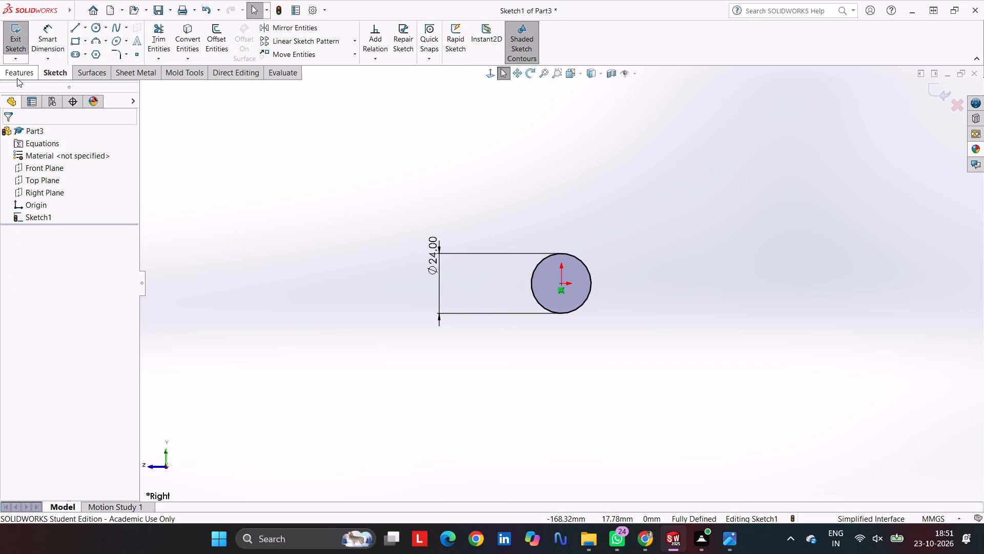
Extrude the circle as a boss with a Blind end condition and a depth of 64 mm.
click(17, 78)
click(57, 73)
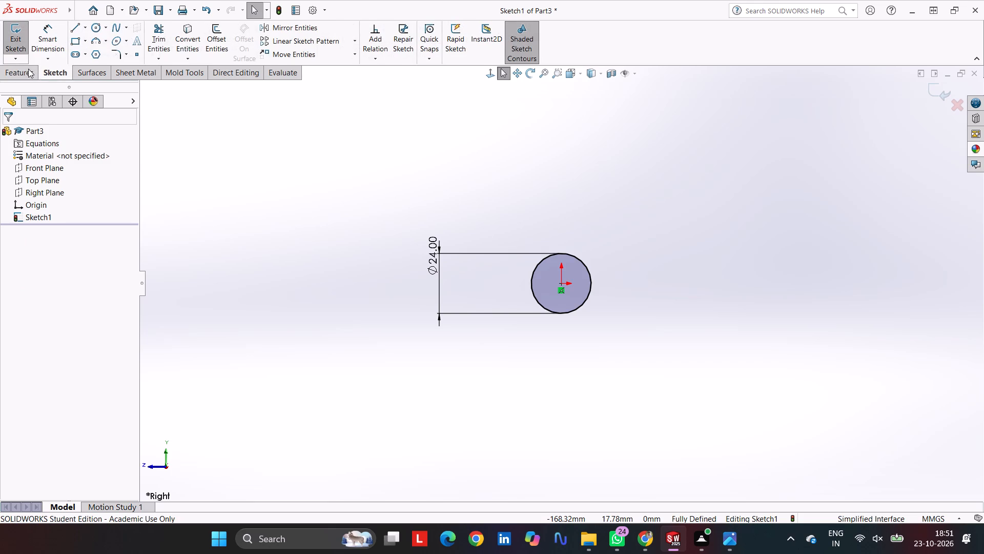
click(23, 75)
click(21, 30)
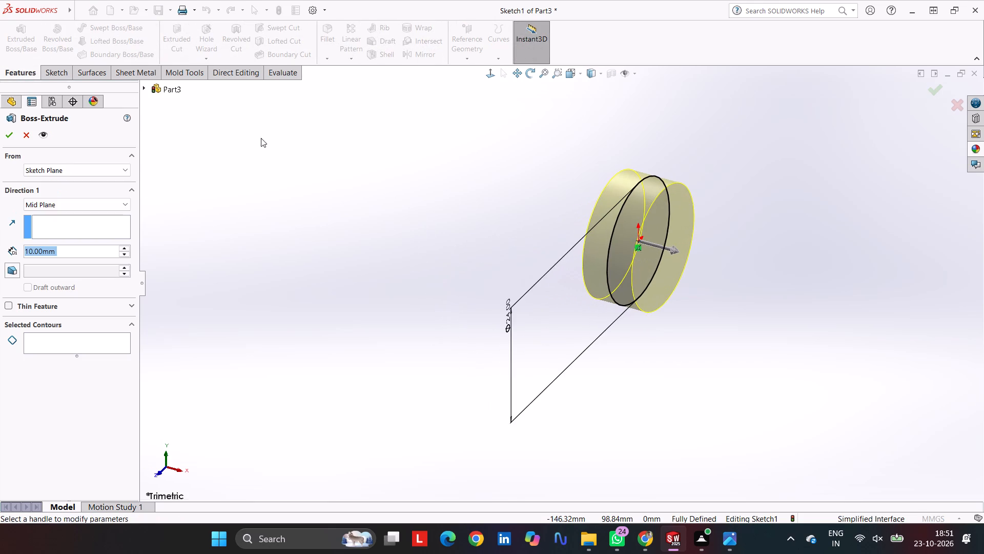
click(91, 209)
click(73, 212)
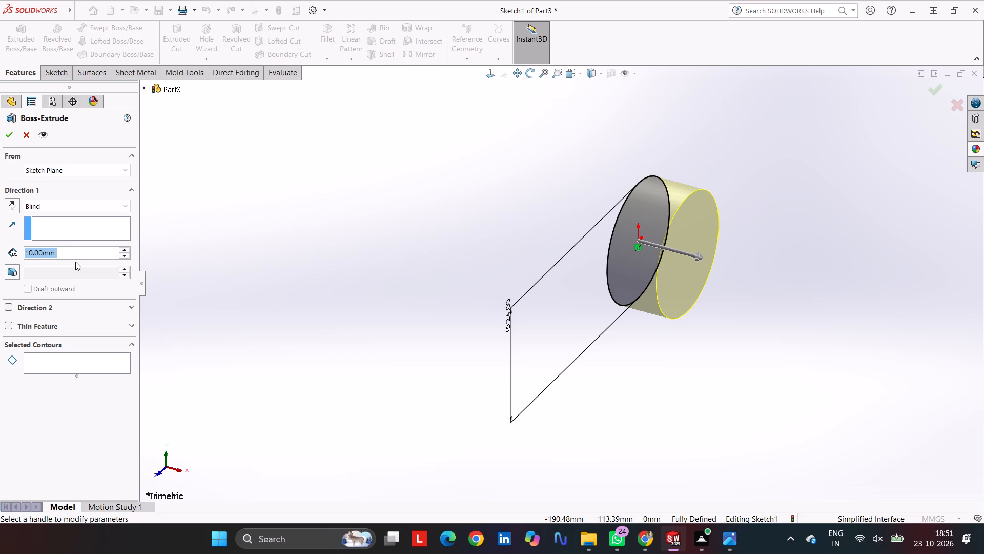
text(64)
key(Return)
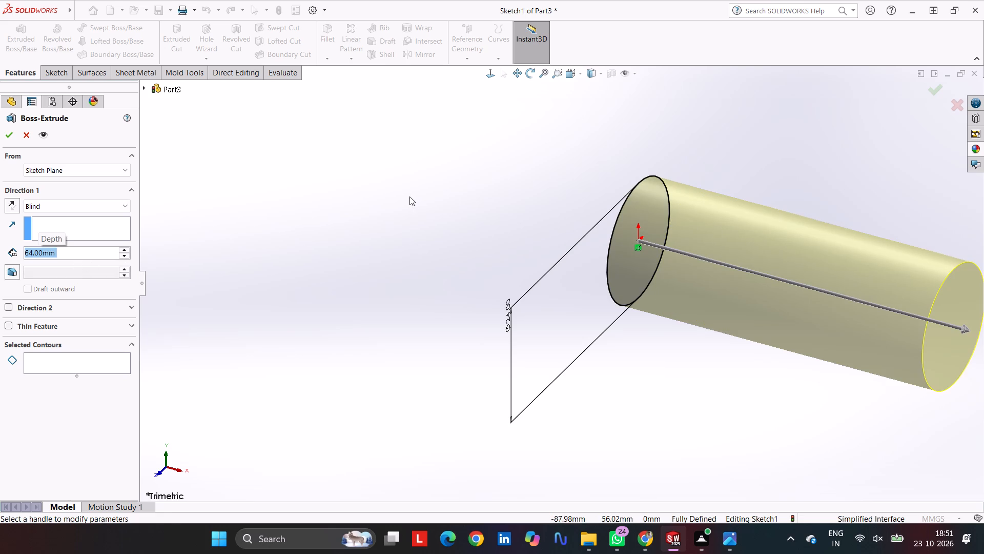
key(Return)
click(475, 183)
On the cylinder's end face at the origin, sketch a concentric circle about 30 mm in diameter.
middle_drag(481, 183, 571, 230)
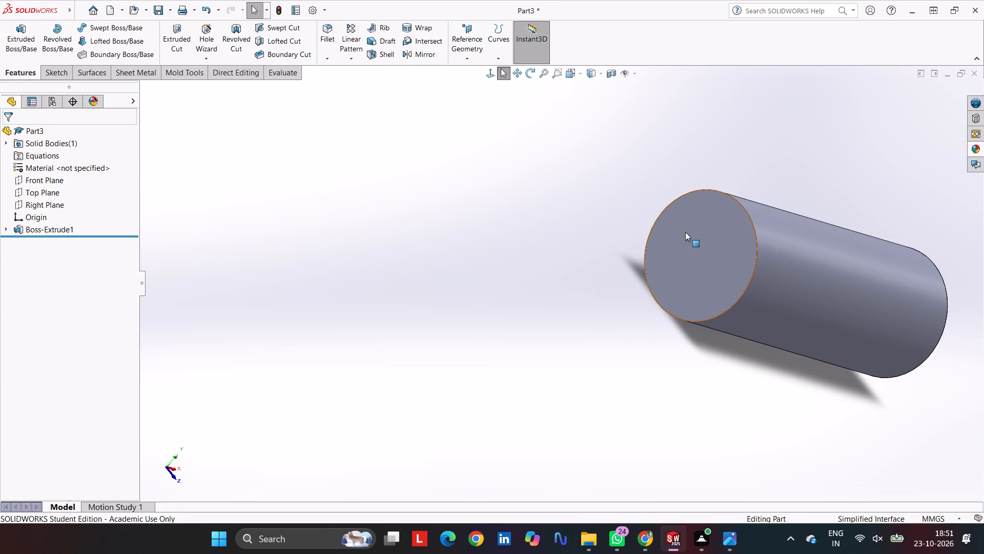
click(685, 232)
click(733, 205)
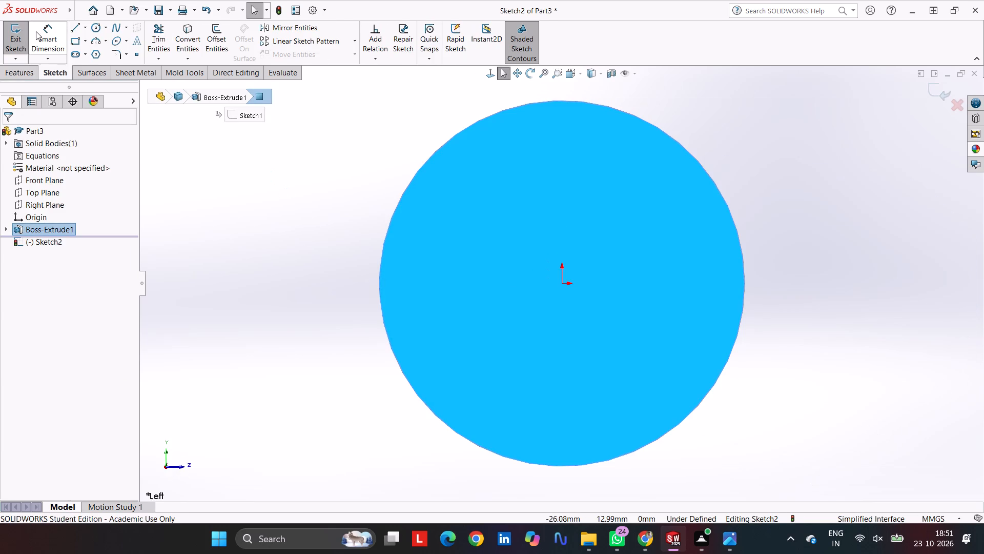
click(94, 29)
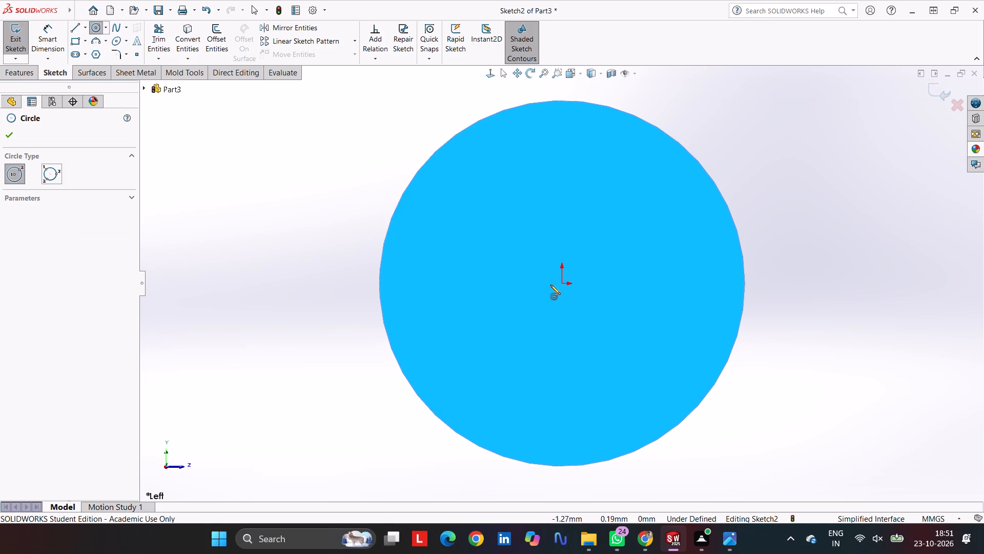
click(560, 283)
click(335, 242)
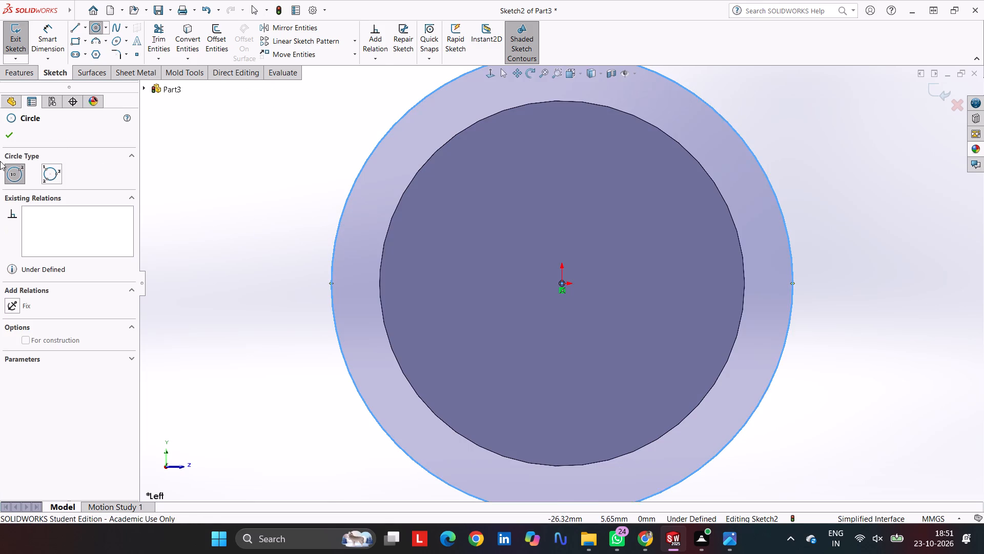
Dimension the new circle's diameter as 24 mm.
click(41, 33)
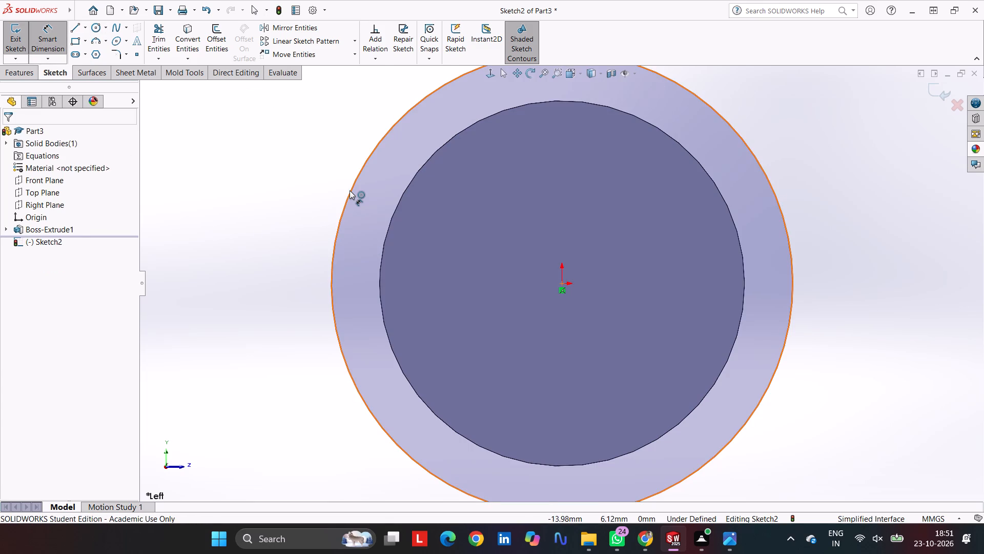
click(350, 190)
click(323, 178)
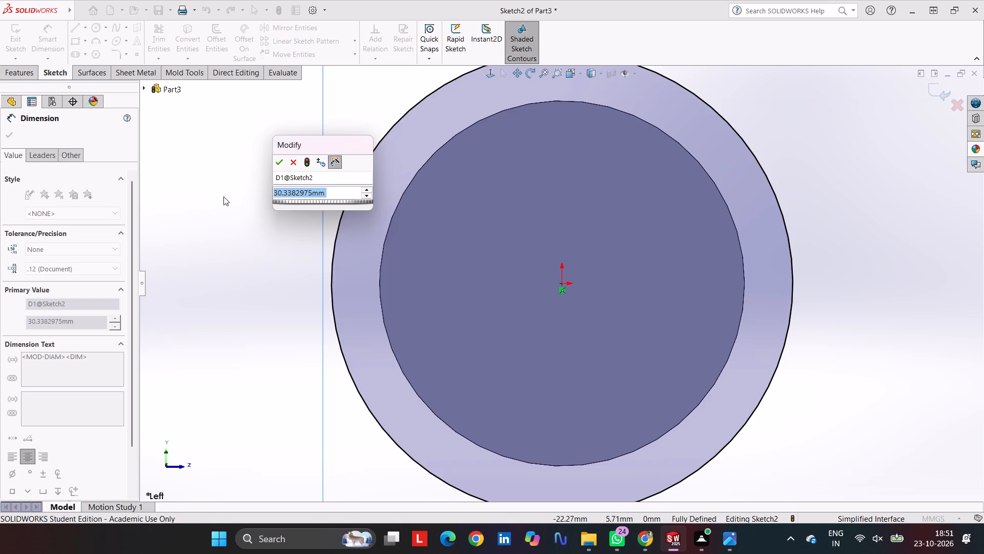
text(24)
key(Return)
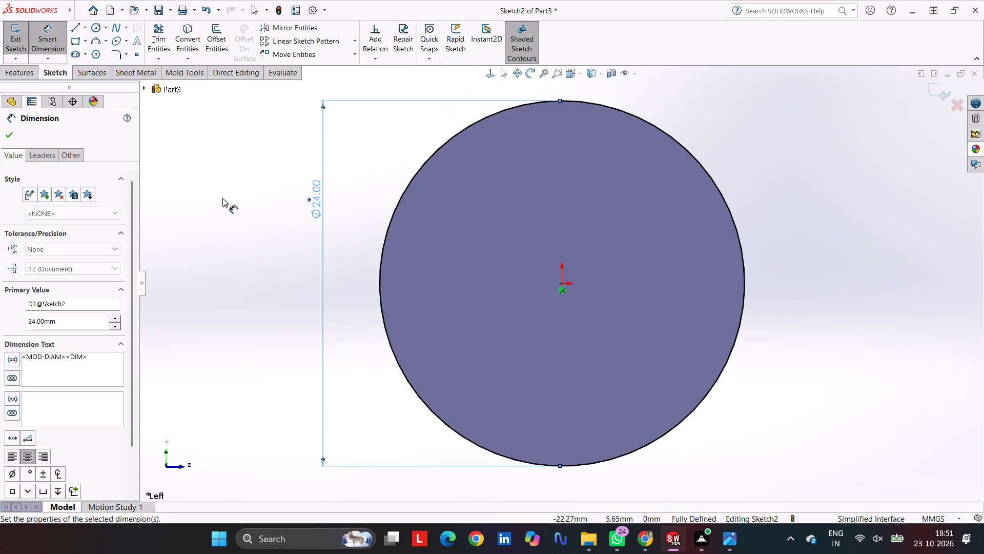
click(11, 135)
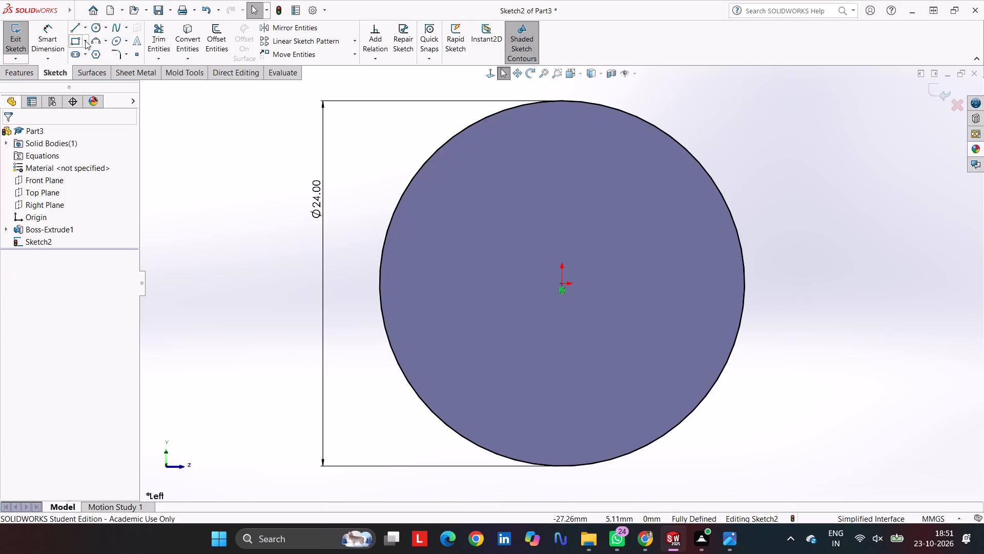
Extrude the end-face circle outward 2 mm as a blind boss to form the pin's head.
click(13, 74)
click(19, 37)
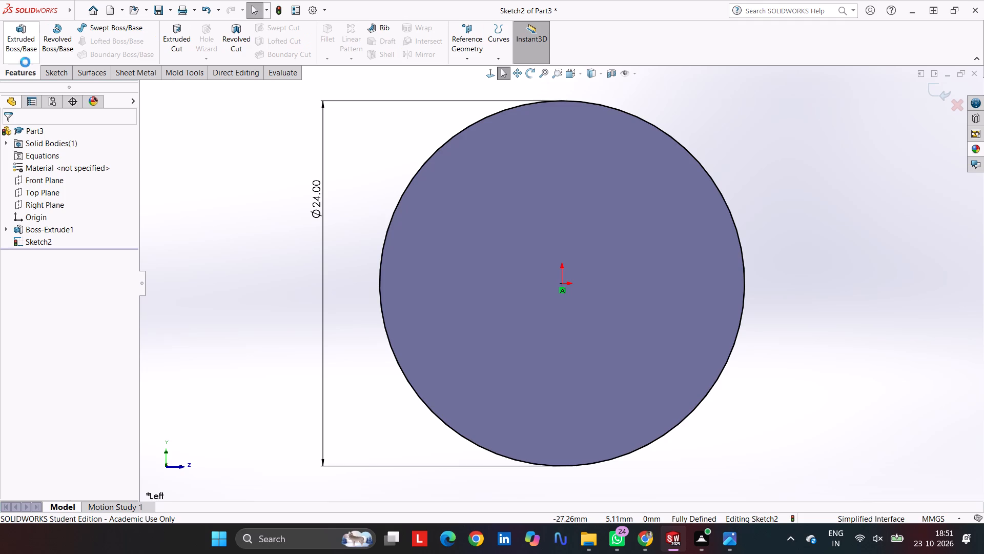
key(2)
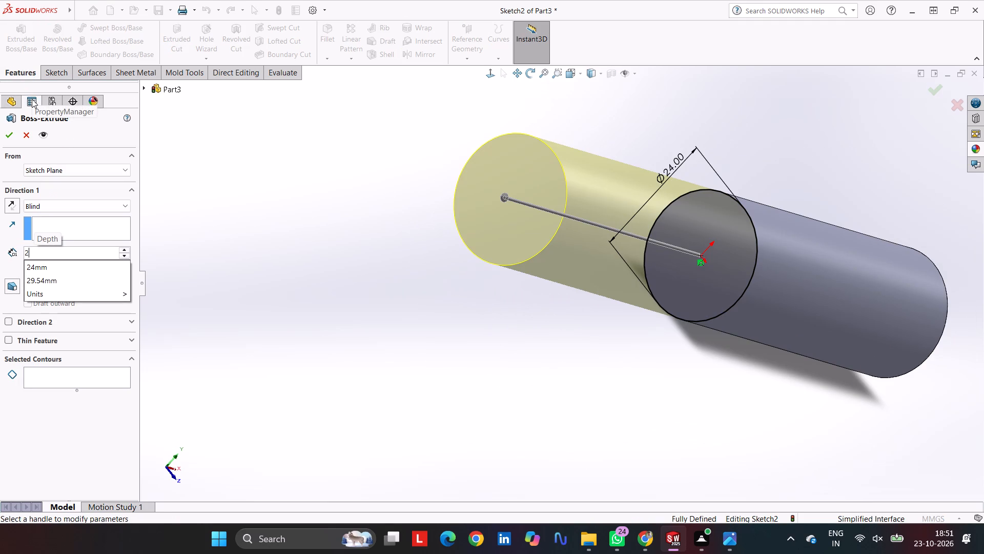
key(Return)
key(Return)
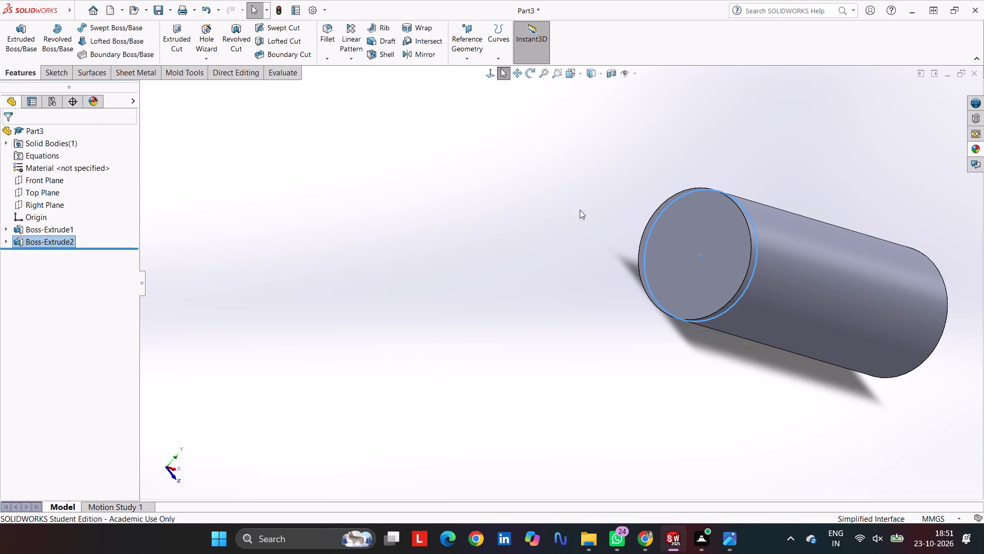
Edit the sketch of the first extrusion and set the shank's circle diameter to 10 mm.
click(61, 228)
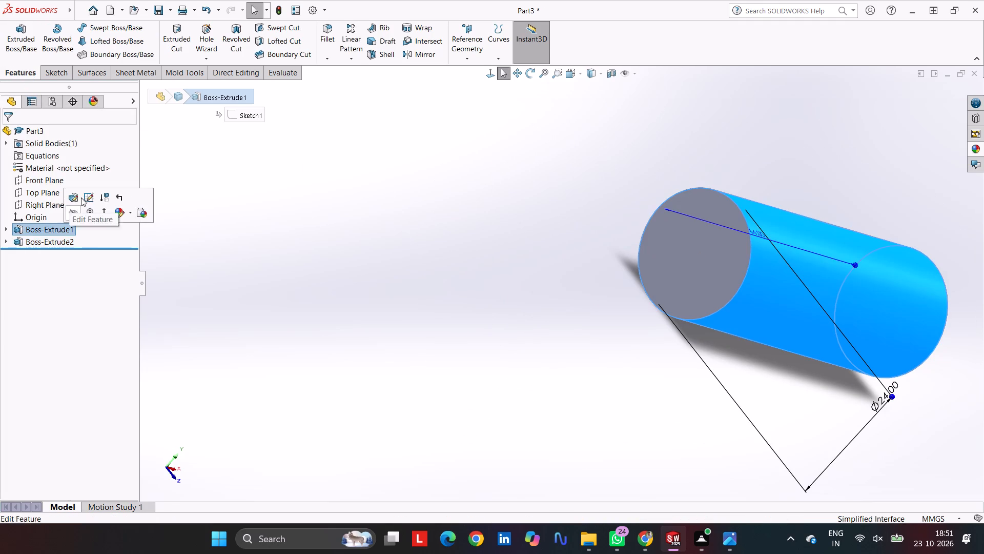
click(83, 198)
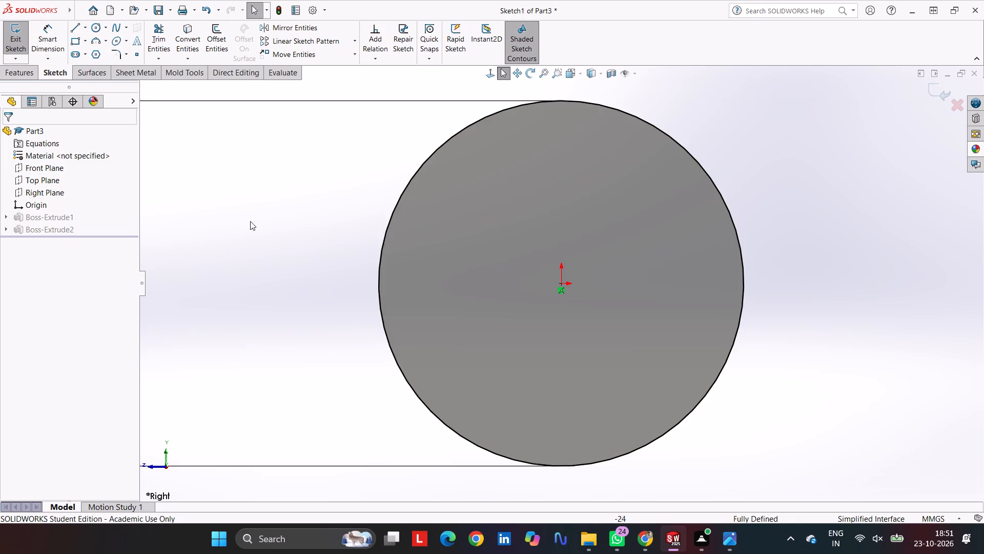
scroll(327, 227, up, 4)
double_click(189, 204)
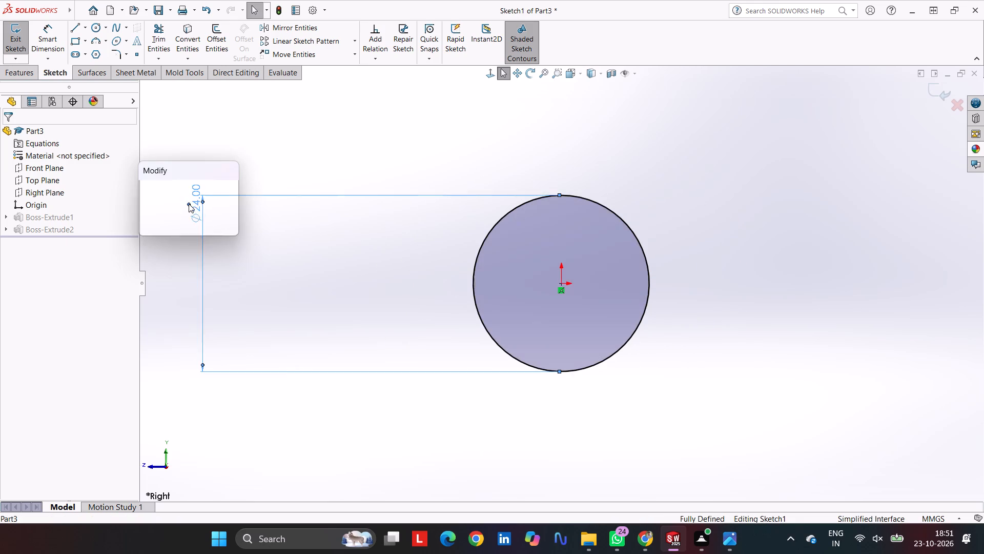
key(1)
key(0)
key(Return)
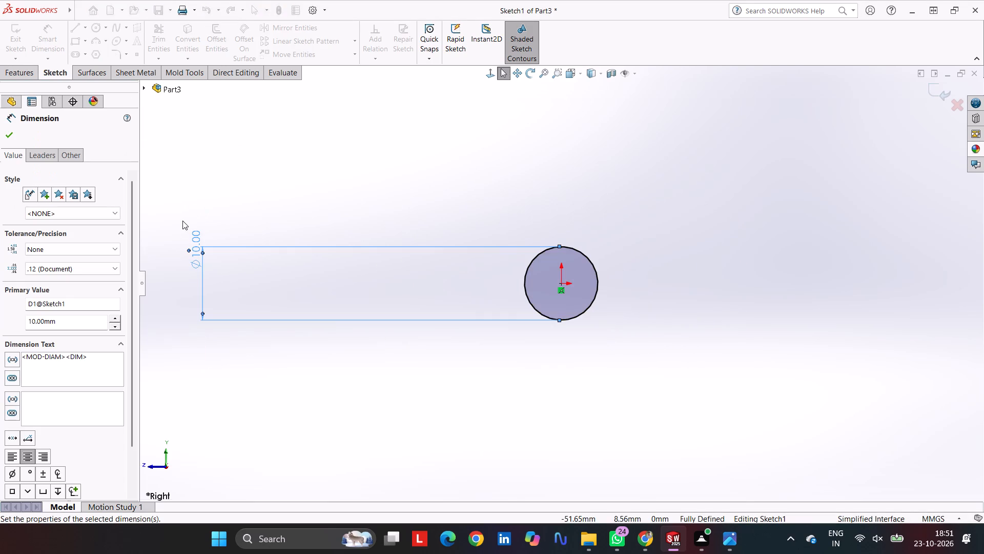
click(936, 93)
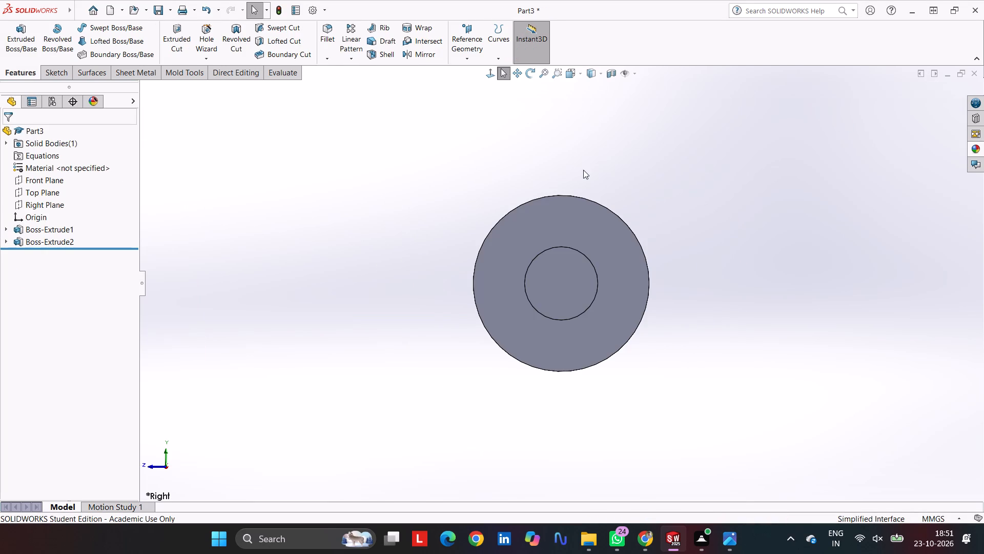
click(583, 170)
On the outer face of the pin's head, sketch a circle about 16 mm in diameter centred on the origin.
middle_drag(508, 184, 592, 235)
scroll(443, 229, up, 2)
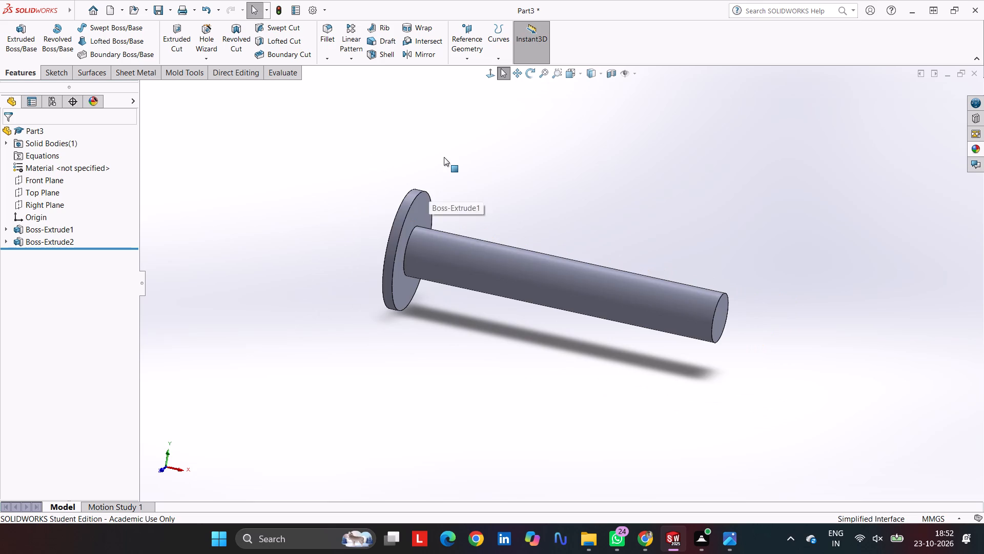
middle_drag(444, 157, 540, 226)
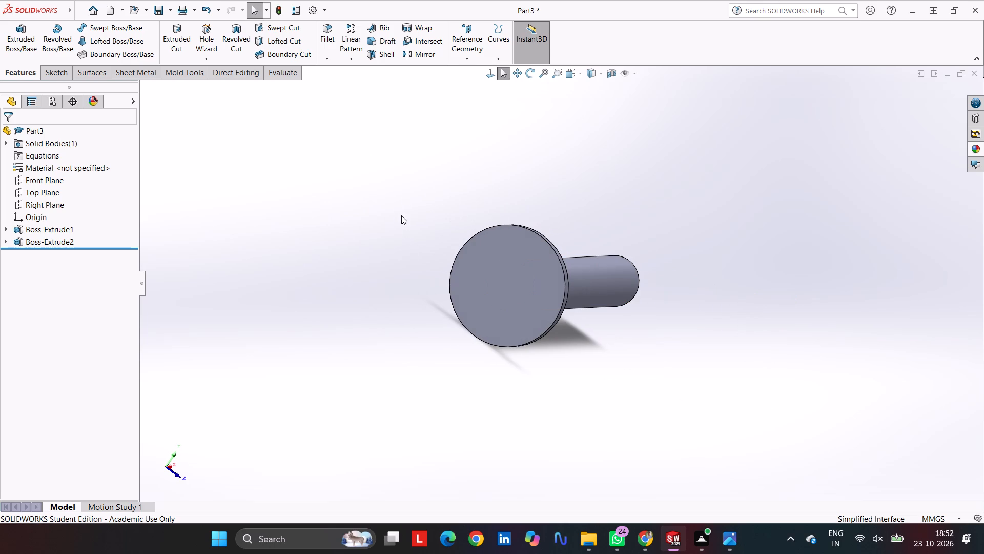
click(489, 267)
click(534, 236)
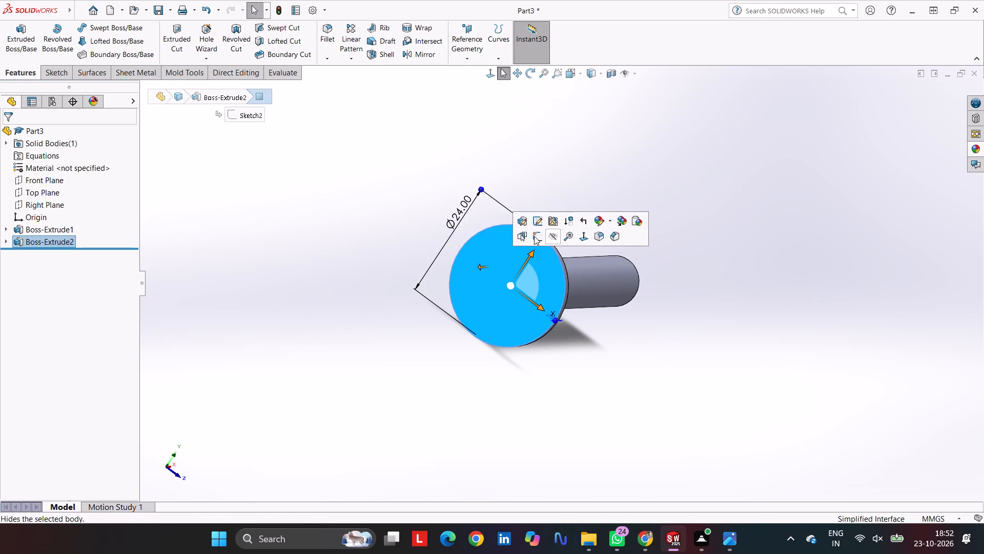
click(99, 26)
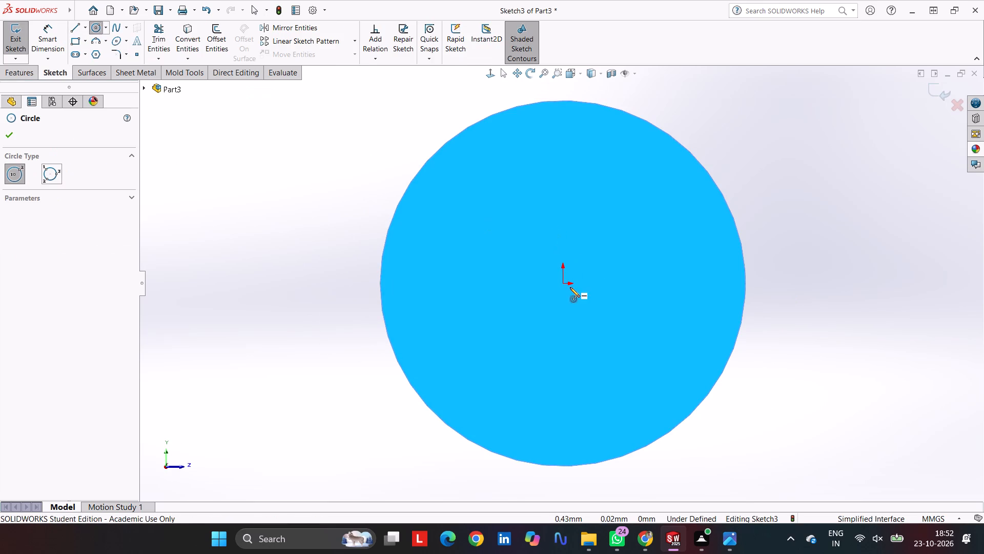
click(562, 286)
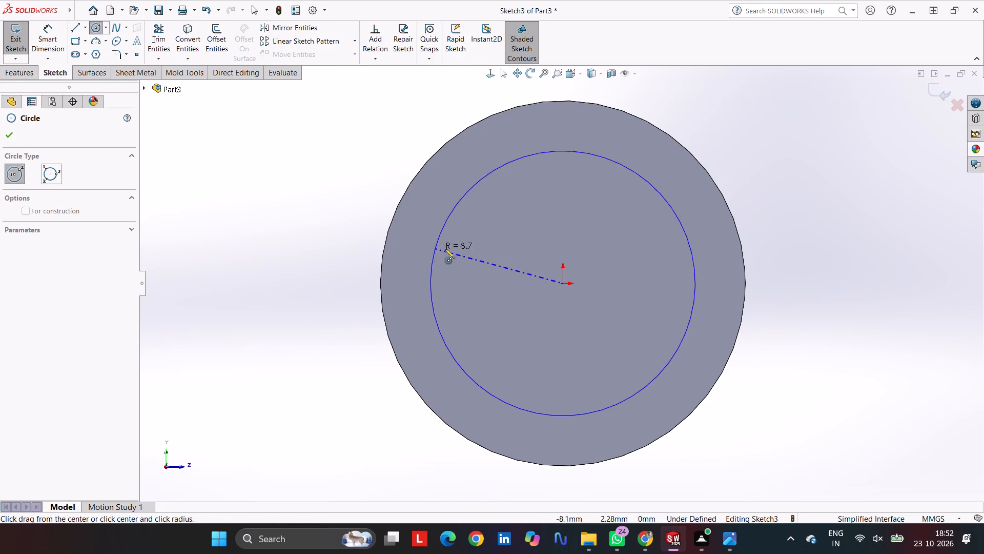
drag(445, 249, 434, 245)
Dimension the new circle's diameter as 10 mm.
click(29, 23)
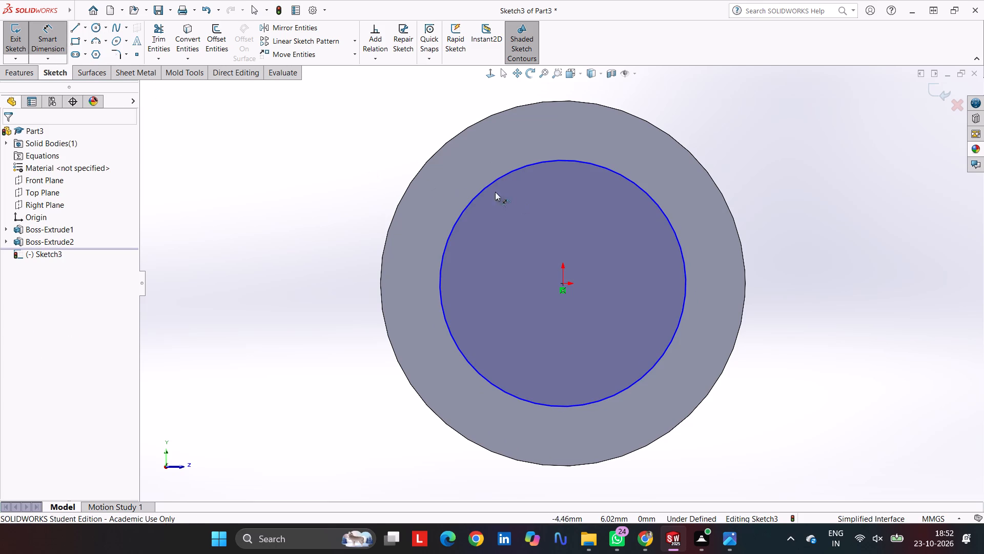
click(487, 189)
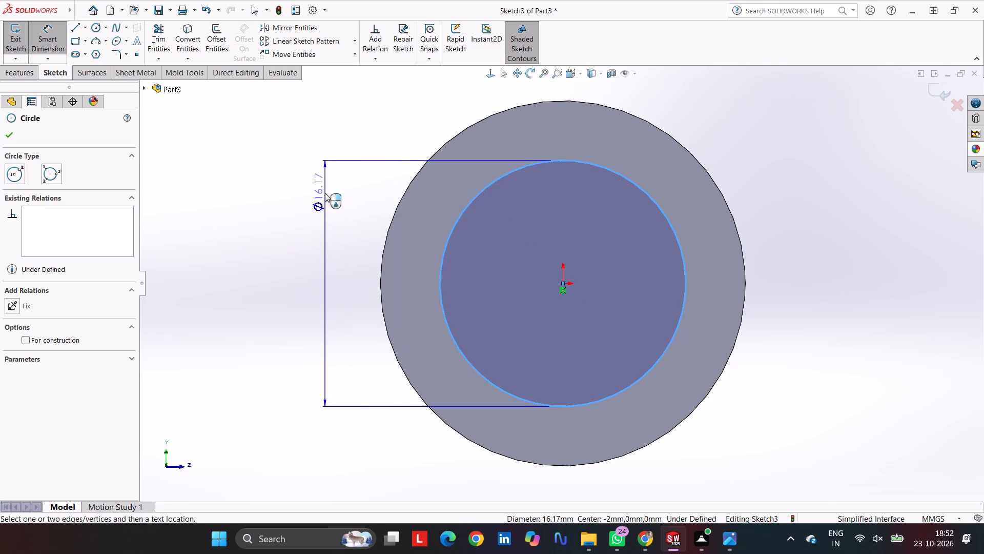
click(325, 193)
text(10)
key(Return)
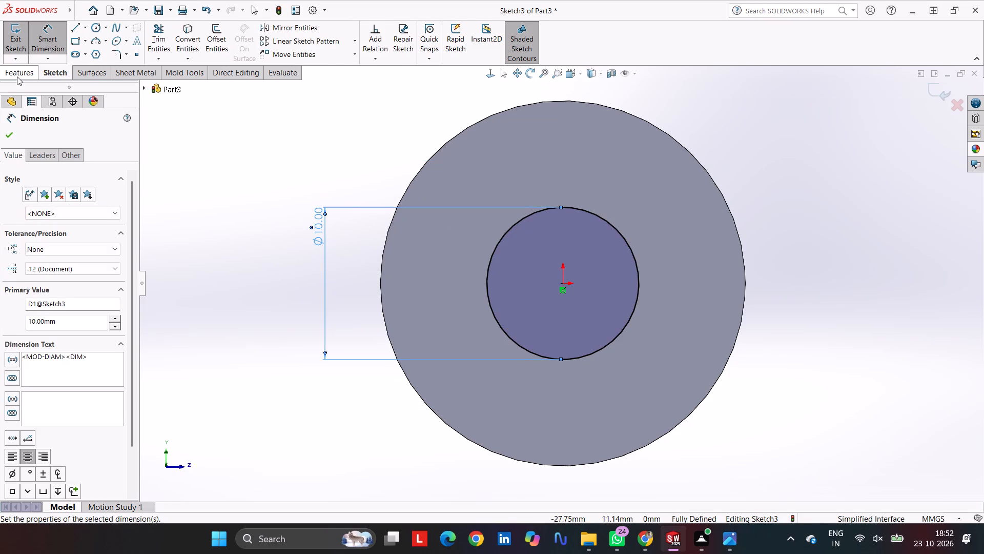
Extrude the 10 mm circle outward 80 mm as a blind boss to form a second shank beyond the head.
click(17, 76)
click(15, 39)
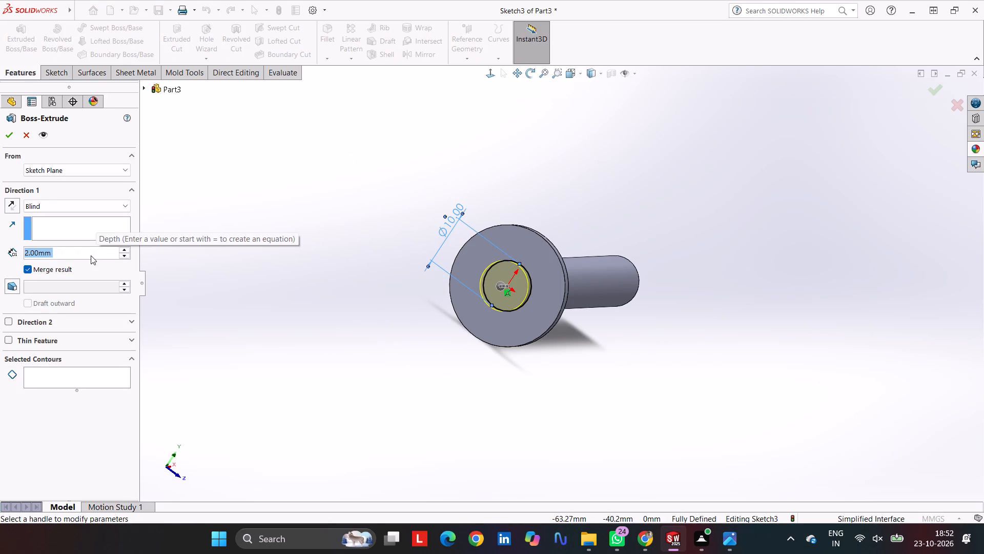
text(80)
key(Return)
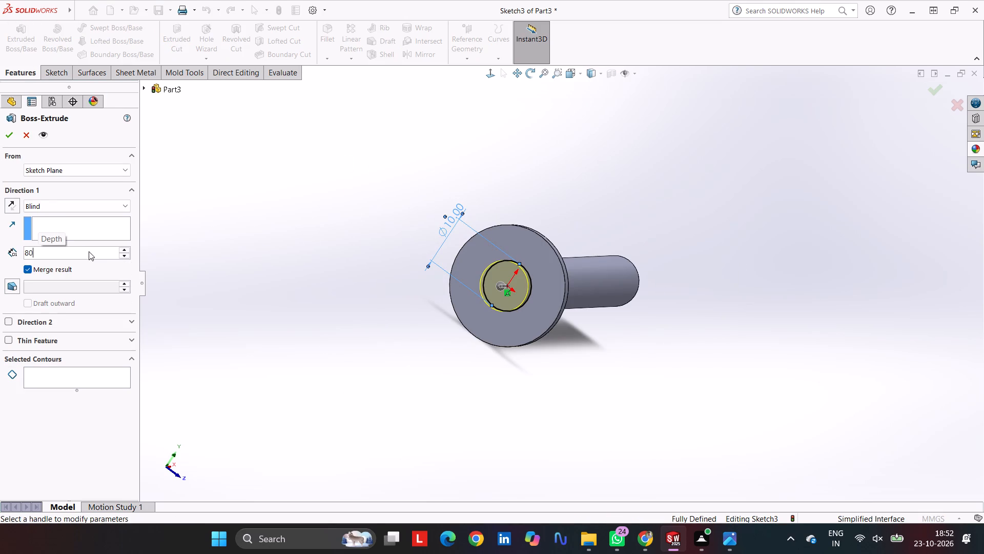
key(Return)
On the end face of the 80 mm shank, sketch a concentric circle about 20 mm in diameter.
click(356, 291)
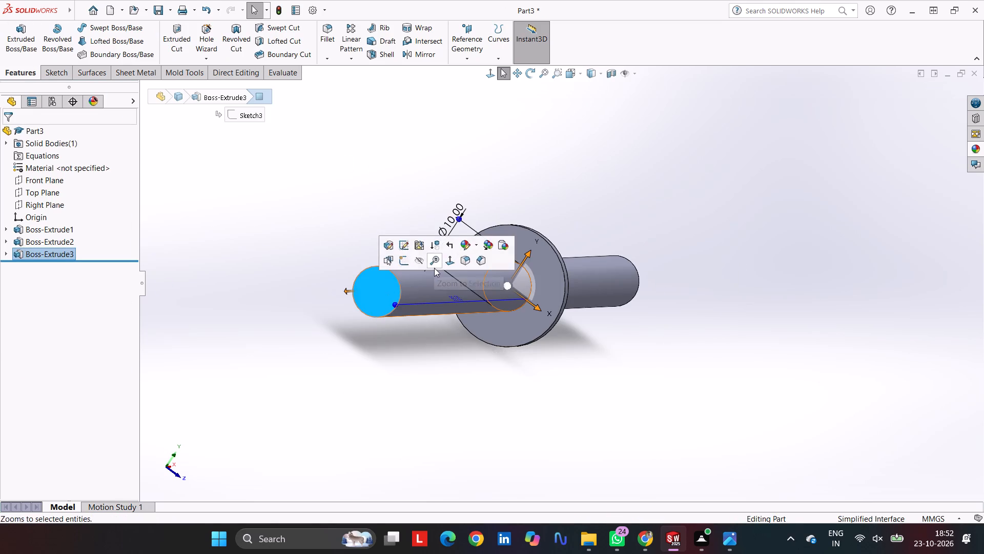
click(400, 258)
click(99, 31)
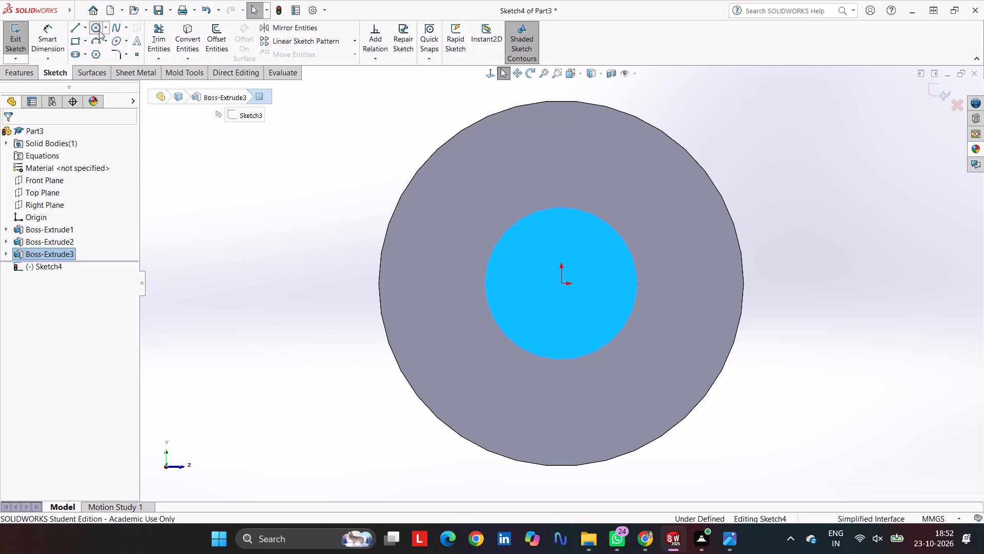
click(562, 284)
click(420, 231)
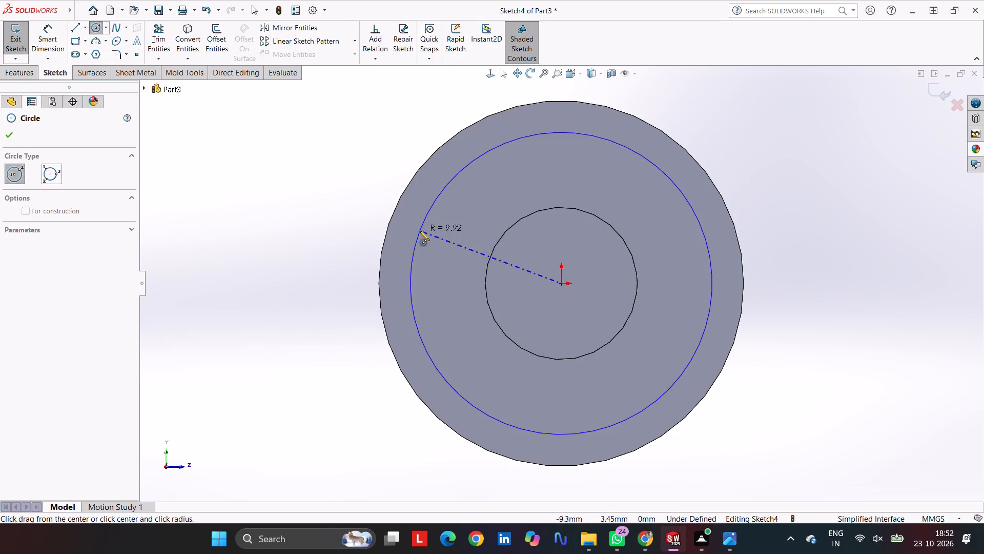
Dimension the end-face circle's diameter as 18 mm.
click(39, 32)
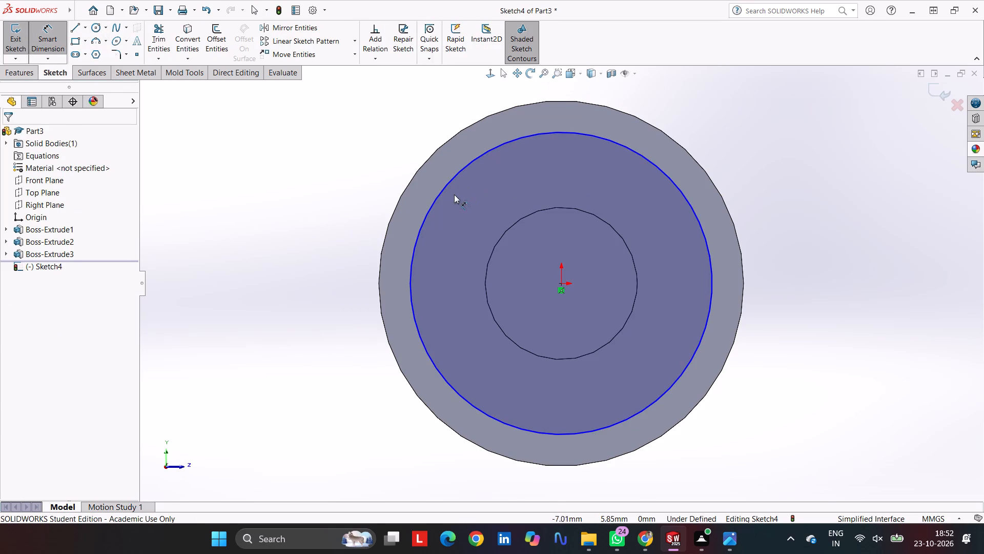
click(433, 204)
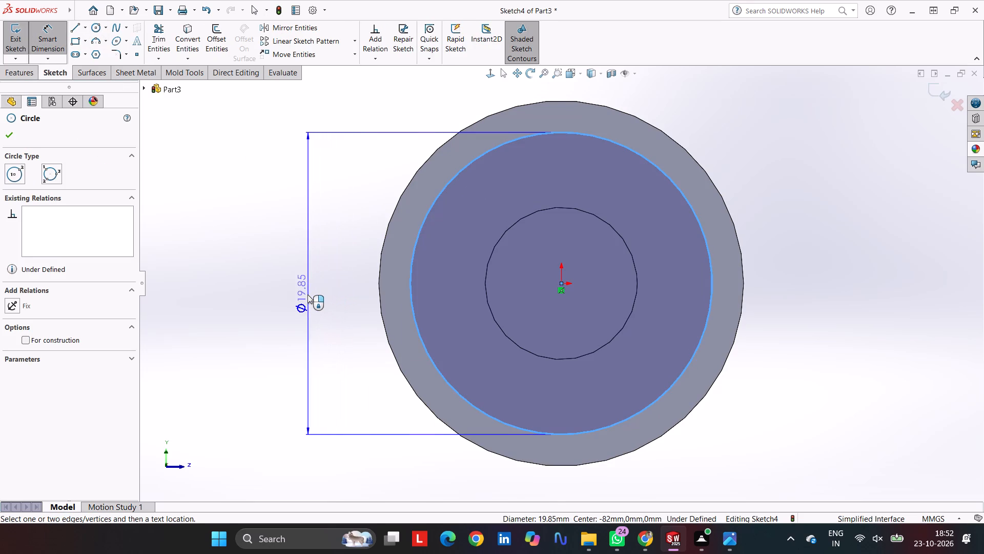
click(306, 294)
text(18)
key(Return)
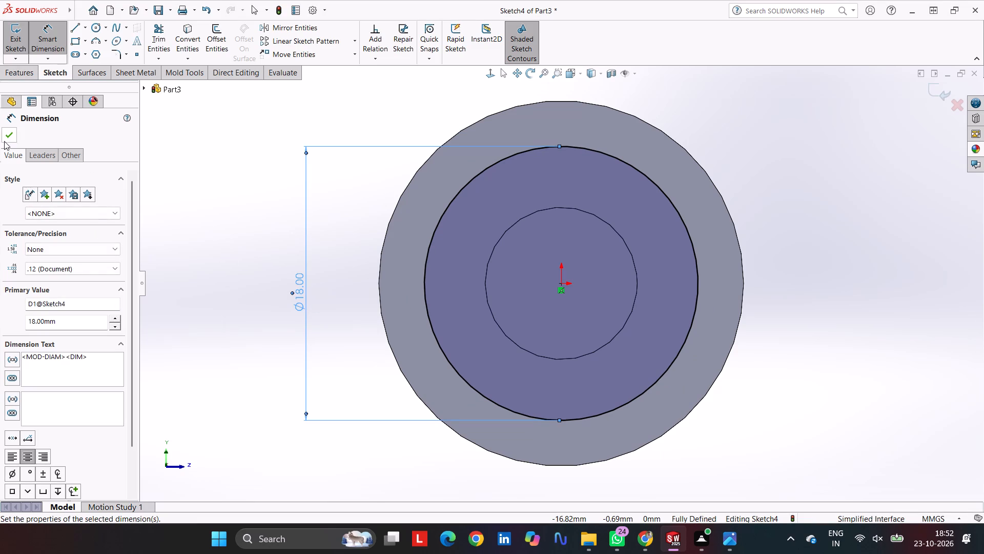
click(5, 136)
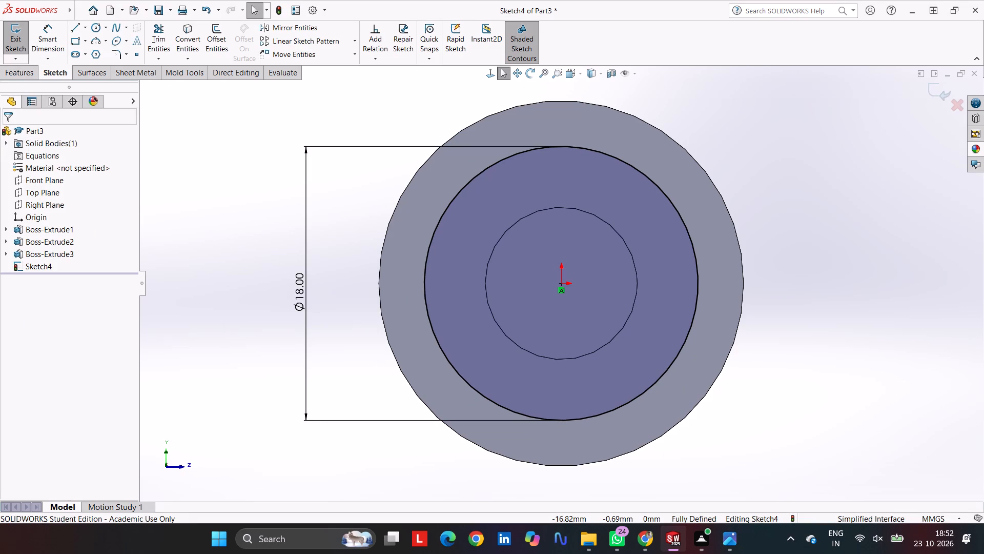
Extrude the 18 mm circle outward 4 mm as a blind boss to form an end cap on the shank.
click(25, 72)
click(30, 32)
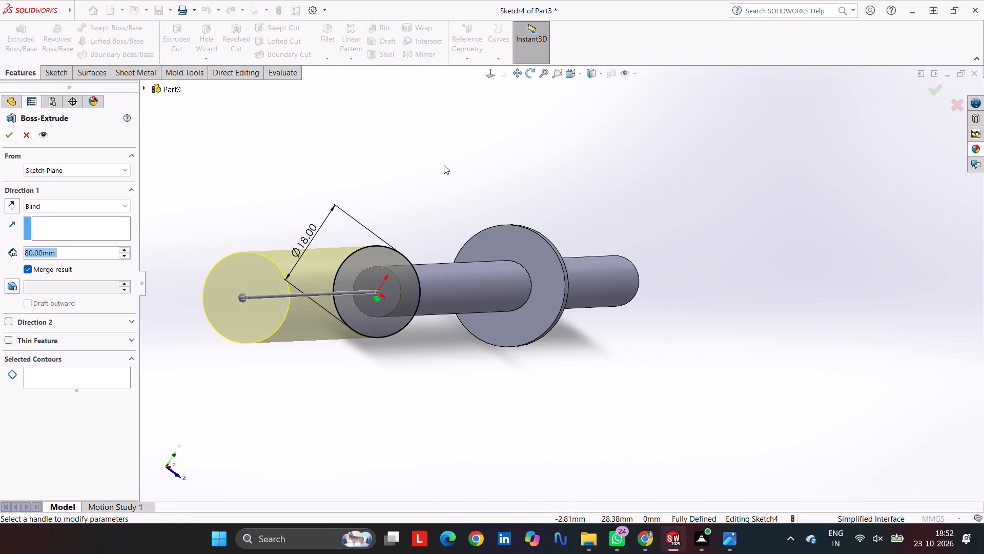
key(4)
key(Return)
key(Return)
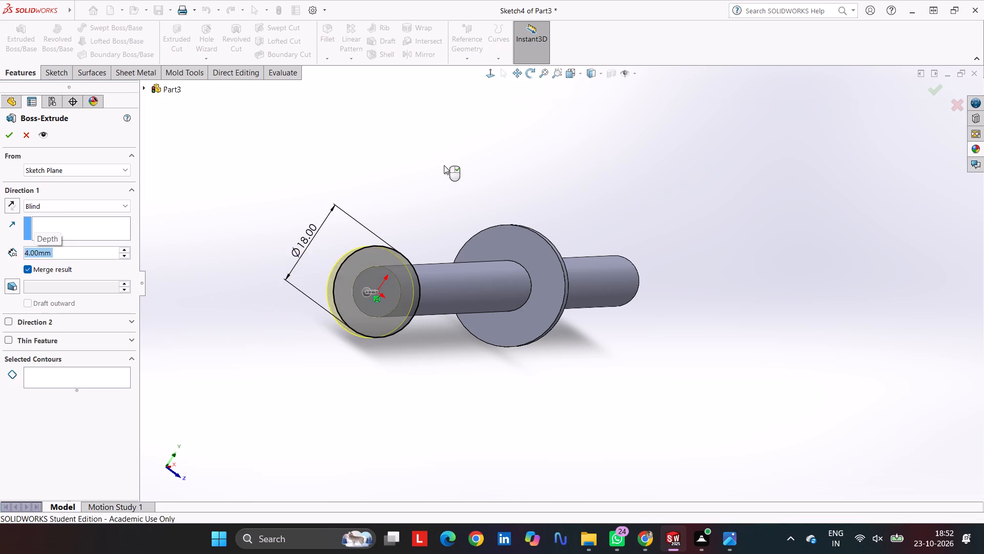
click(448, 170)
Show the part in isometric view and apply the PW-MT11150 plastic appearance to the whole body.
middle_drag(476, 170, 438, 222)
scroll(471, 271, up, 2)
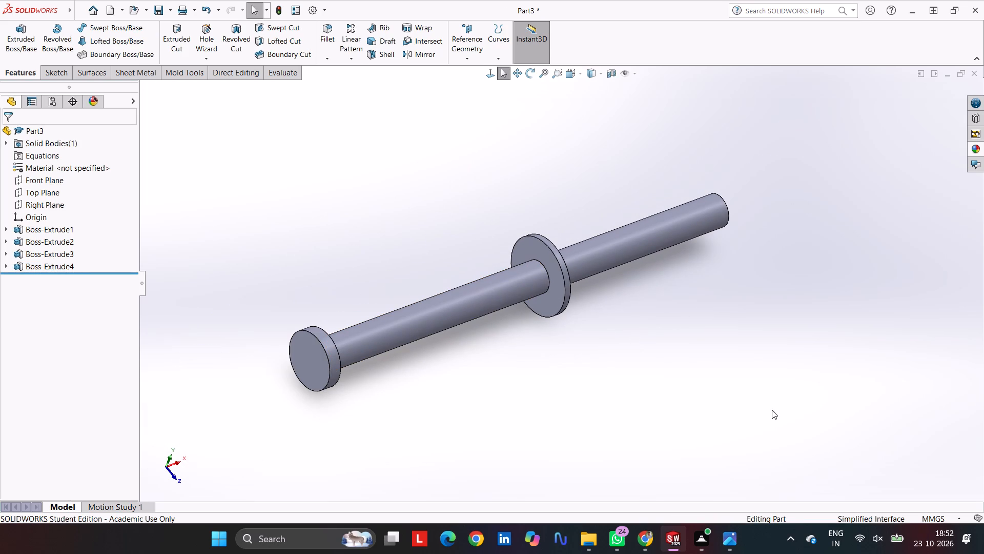
click(680, 368)
key(ctrl+7)
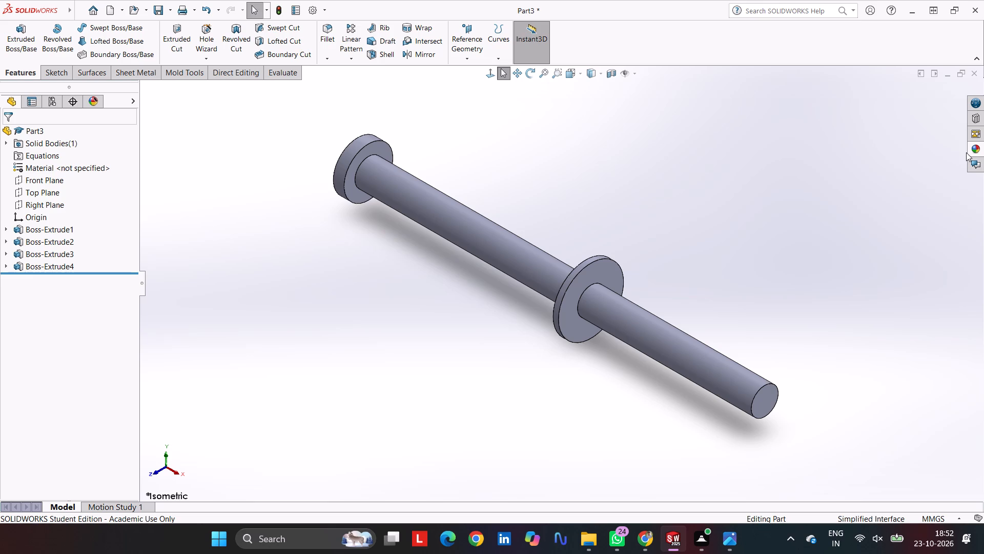
click(966, 152)
click(968, 153)
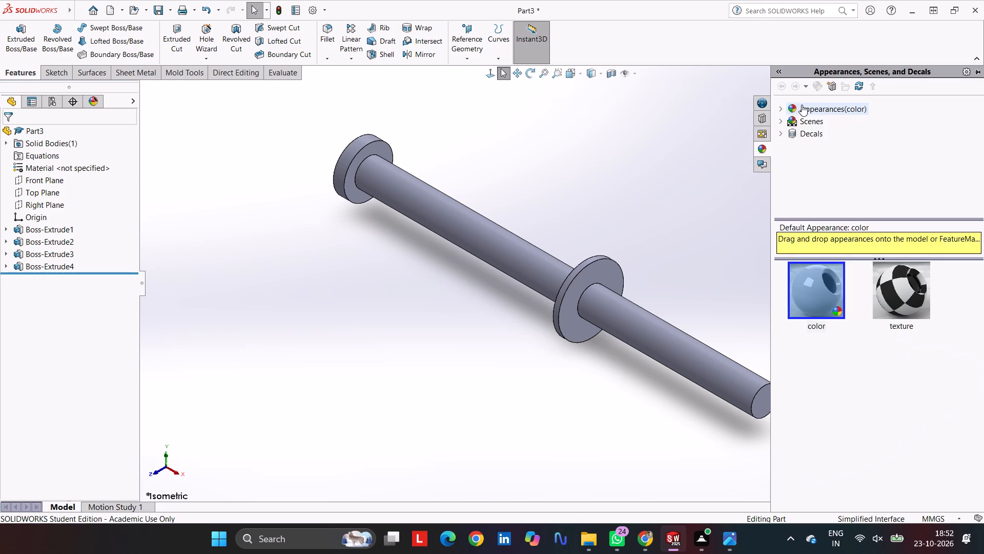
click(778, 108)
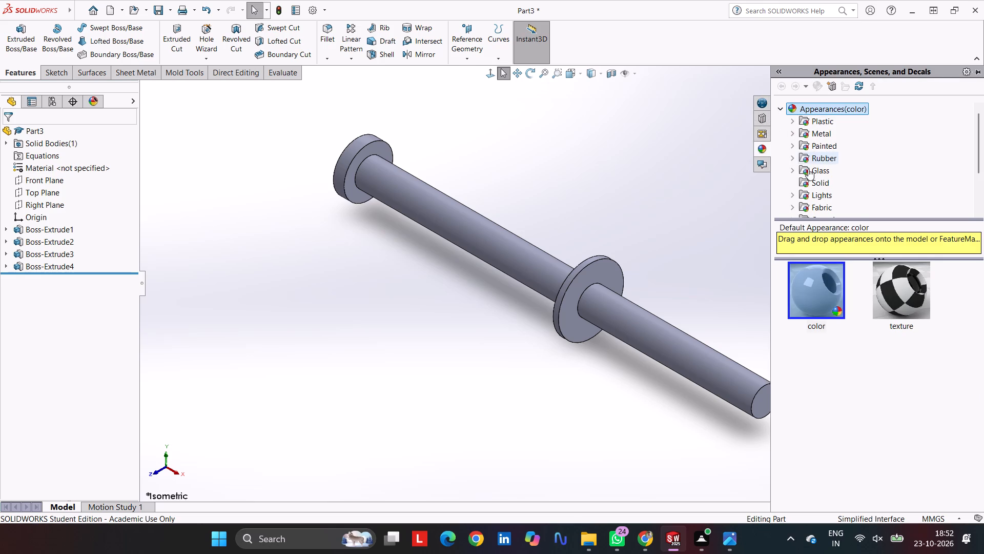
click(817, 118)
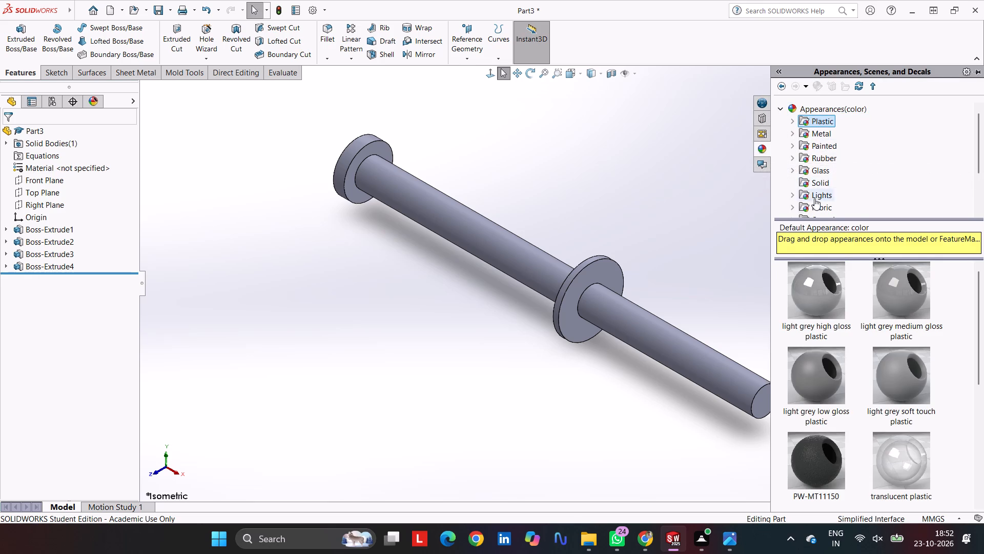
drag(816, 470, 630, 322)
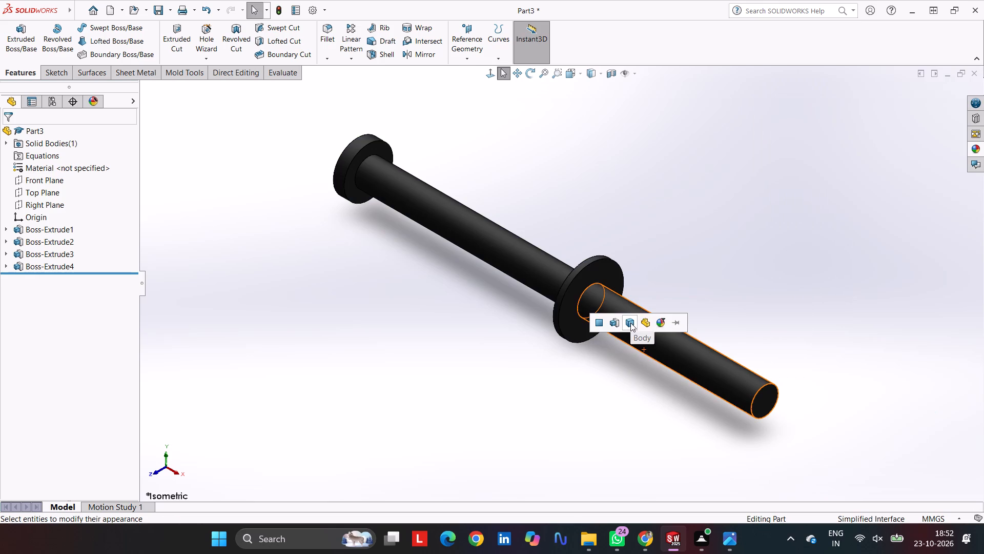
click(630, 323)
click(730, 168)
click(723, 167)
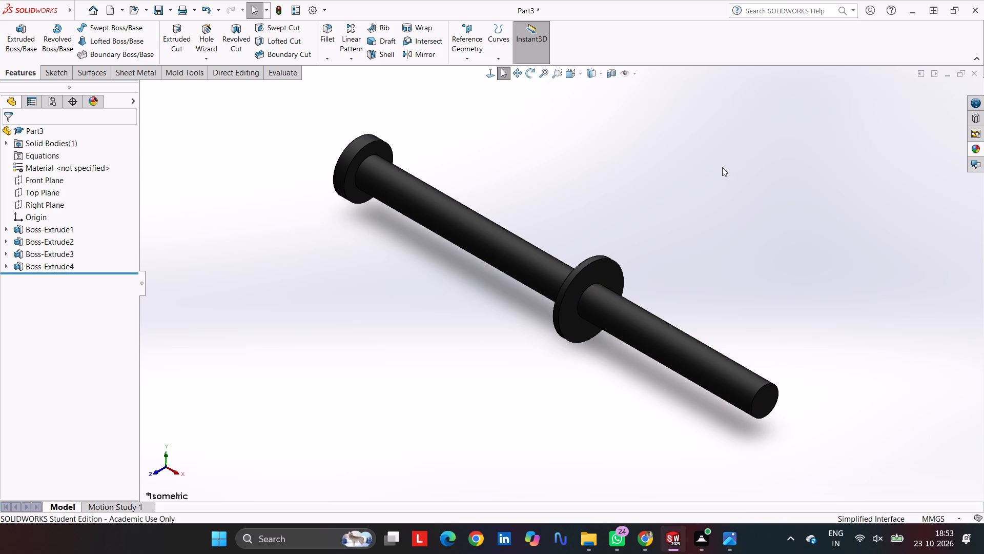
Save the part as Part3 in the Manual Mechanical Gripper folder.
key(ctrl+s)
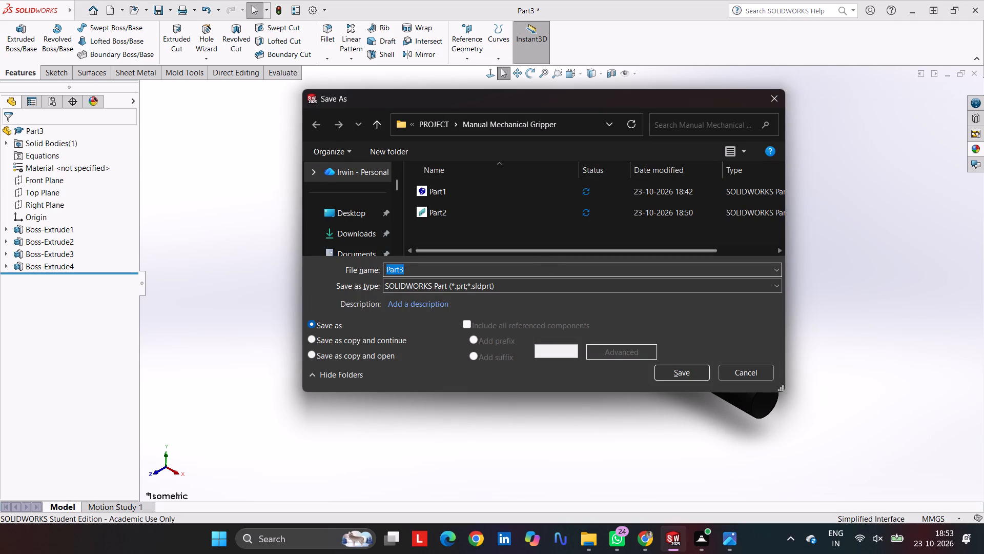
click(698, 372)
click(778, 220)
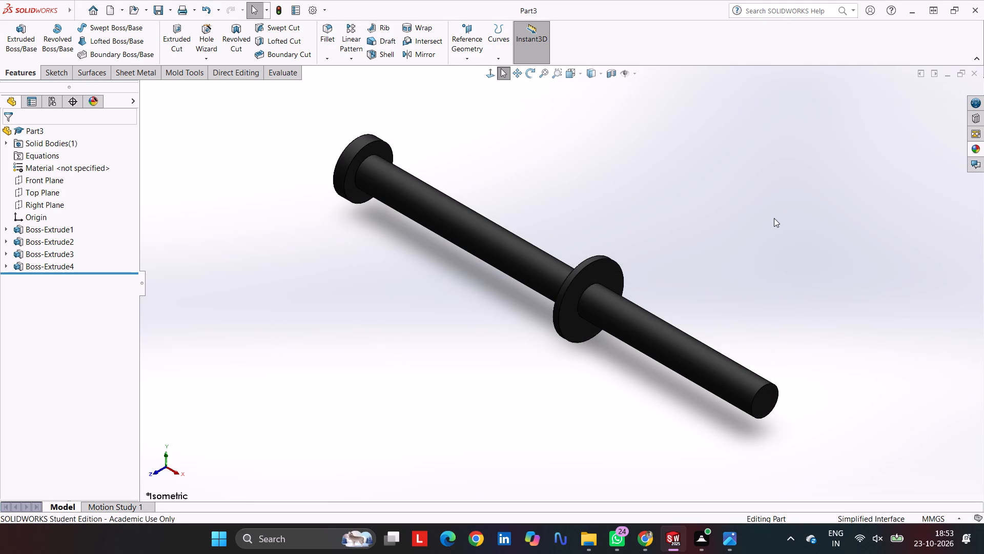
Print the current screen image with Microsoft Print to PDF on A4 landscape paper, naming the output file 3.
key(ctrl+p)
click(606, 159)
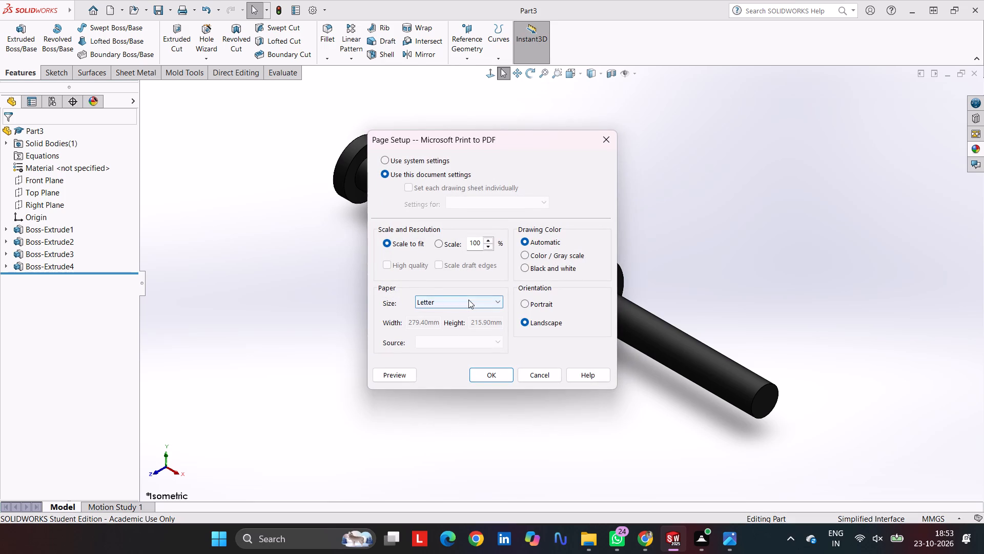
click(468, 300)
scroll(455, 180, up, 11)
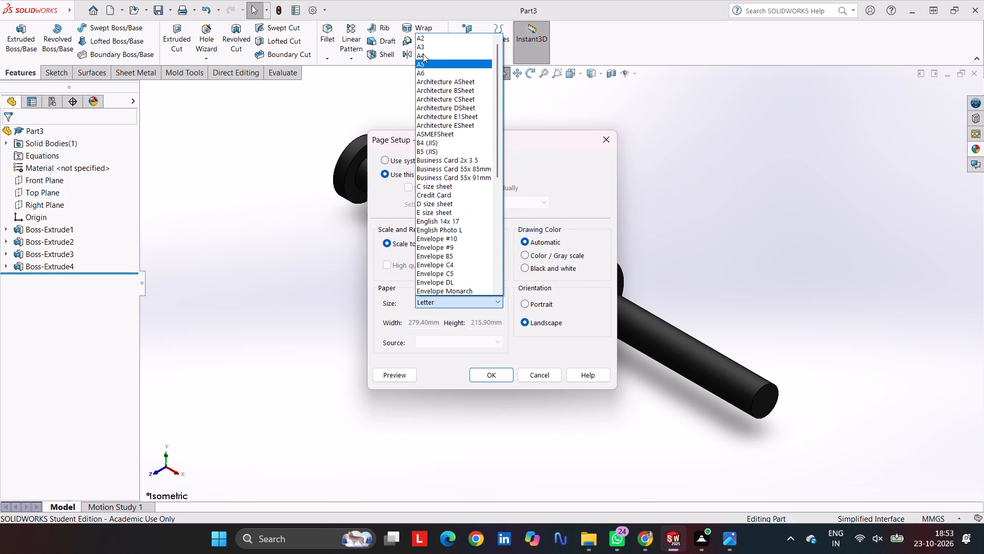
click(423, 54)
click(499, 380)
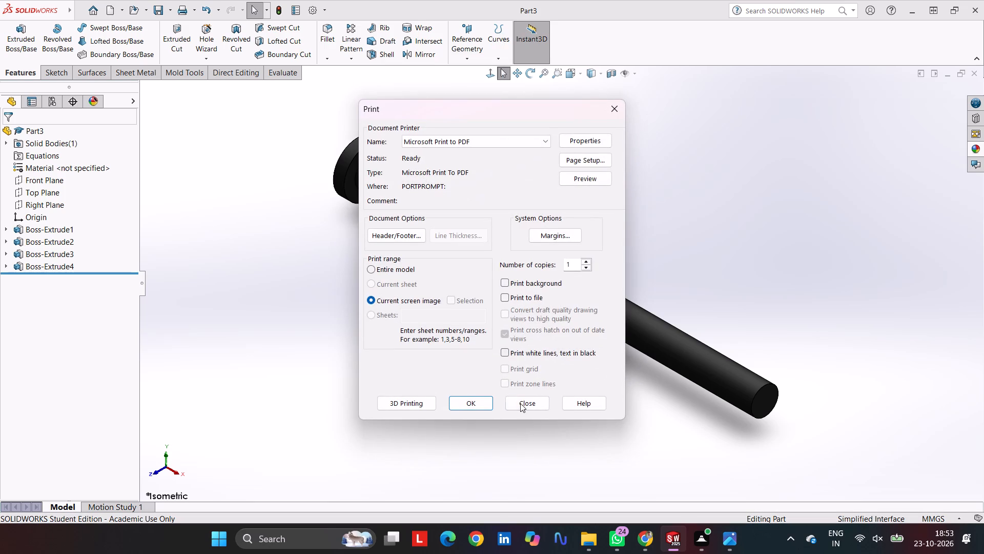
click(467, 404)
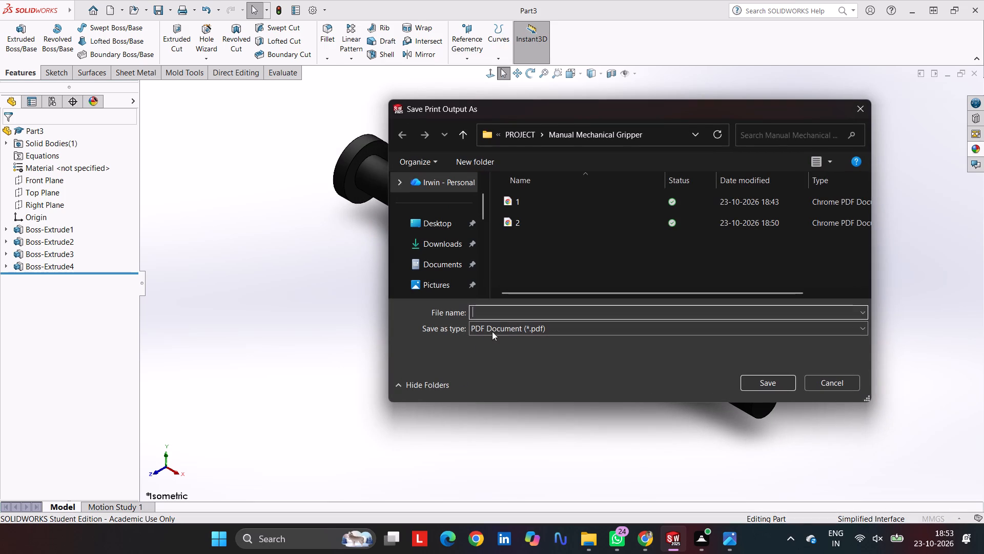
key(3)
key(Return)
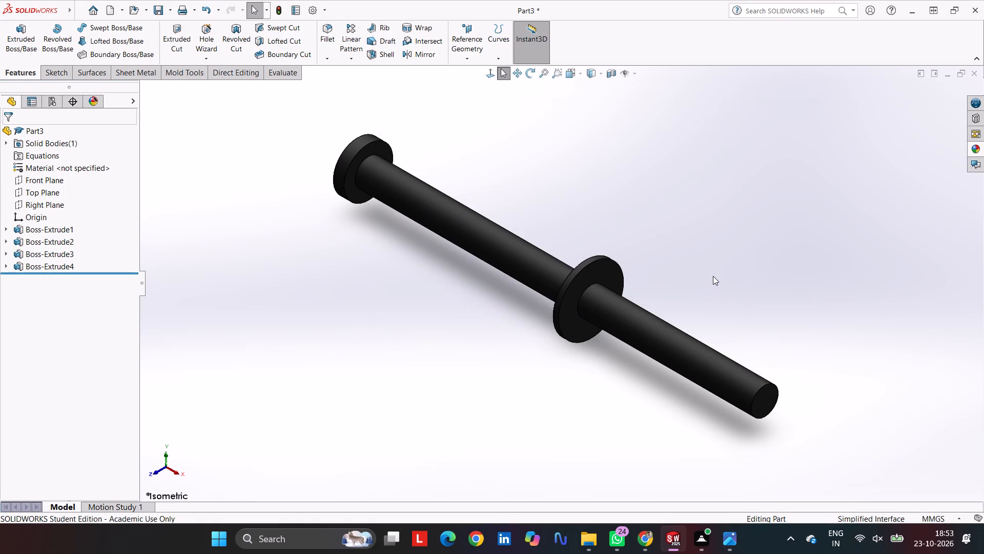
Create a new part document.
key(ctrl+n)
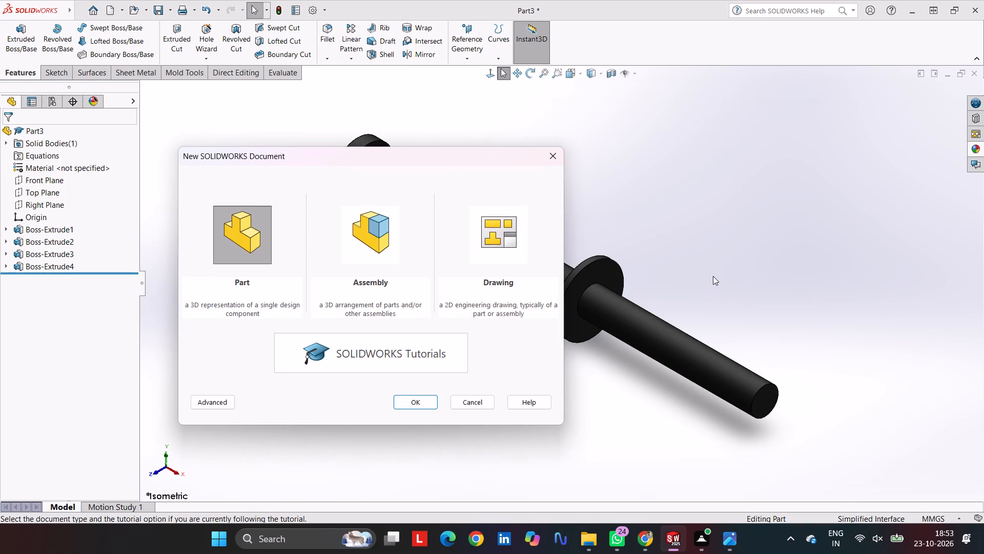
key(Return)
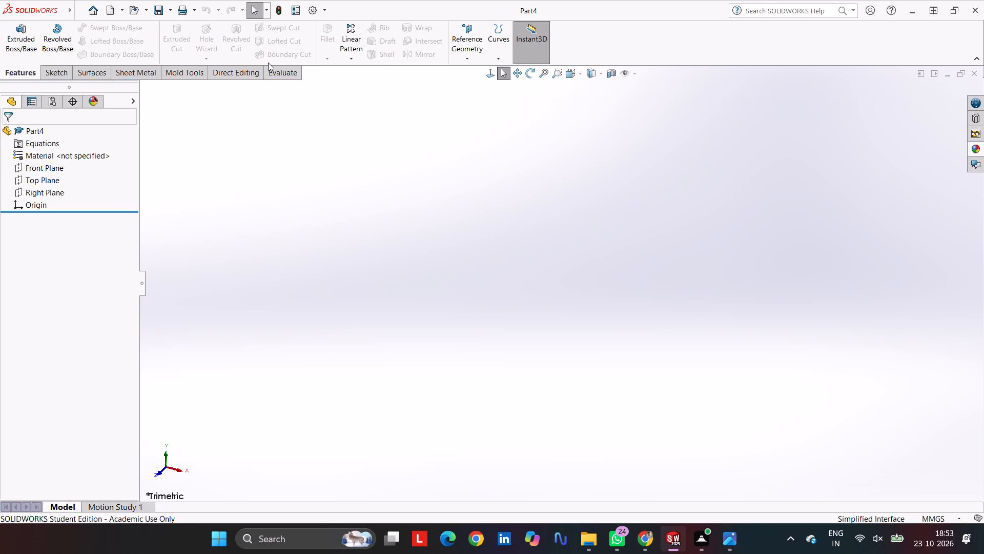
Start a sketch on the Top Plane and draw infinite horizontal and vertical construction lines through the origin.
click(36, 176)
click(44, 74)
click(24, 35)
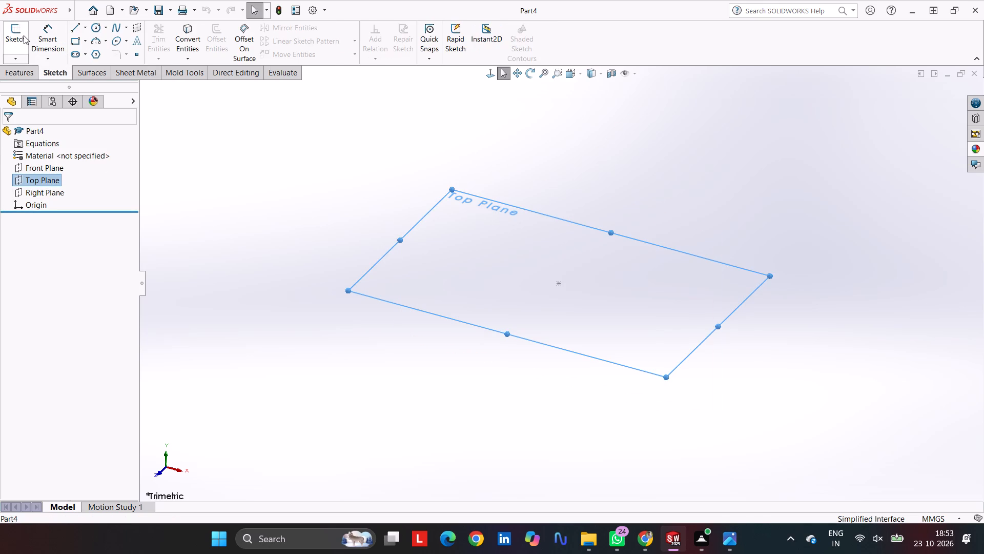
click(74, 56)
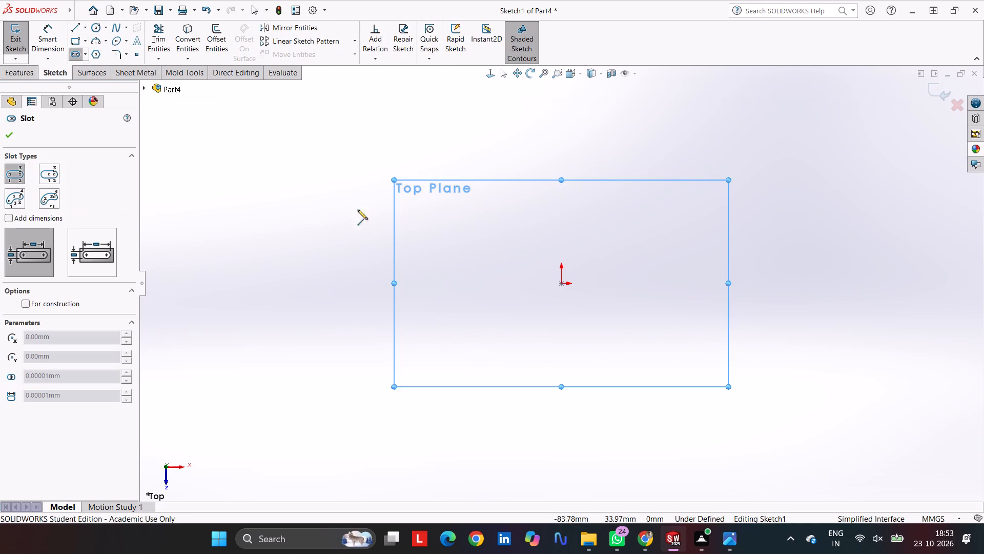
click(79, 28)
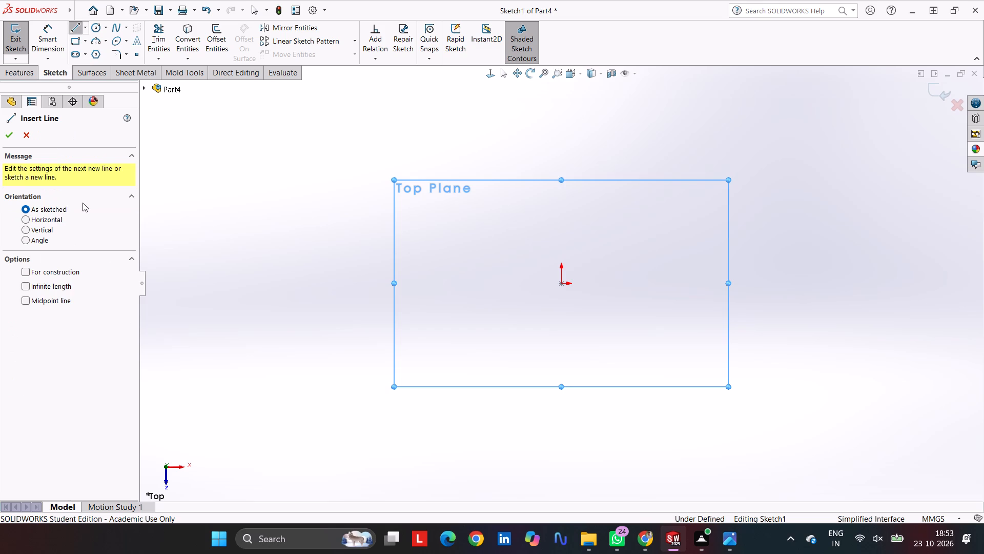
click(52, 223)
click(52, 279)
click(53, 291)
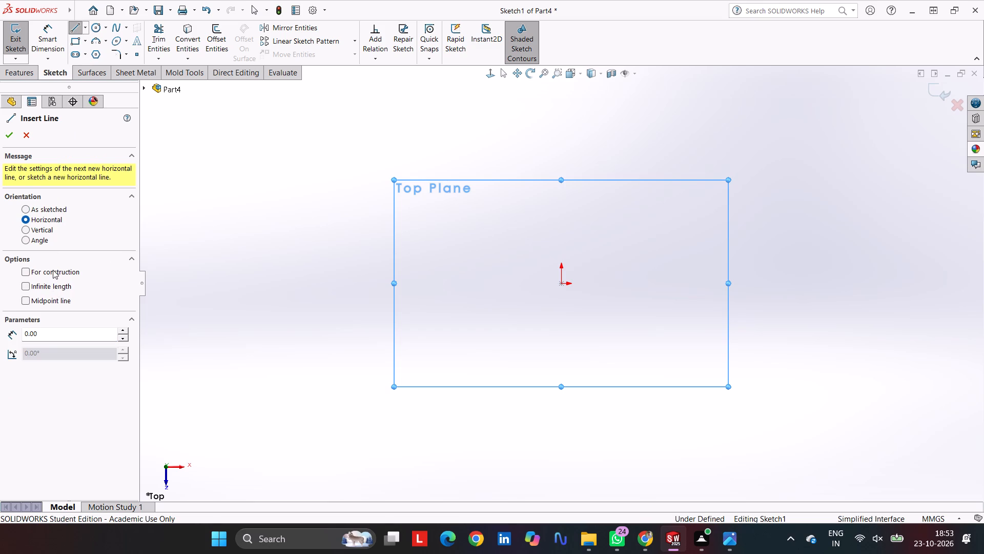
click(53, 270)
click(53, 286)
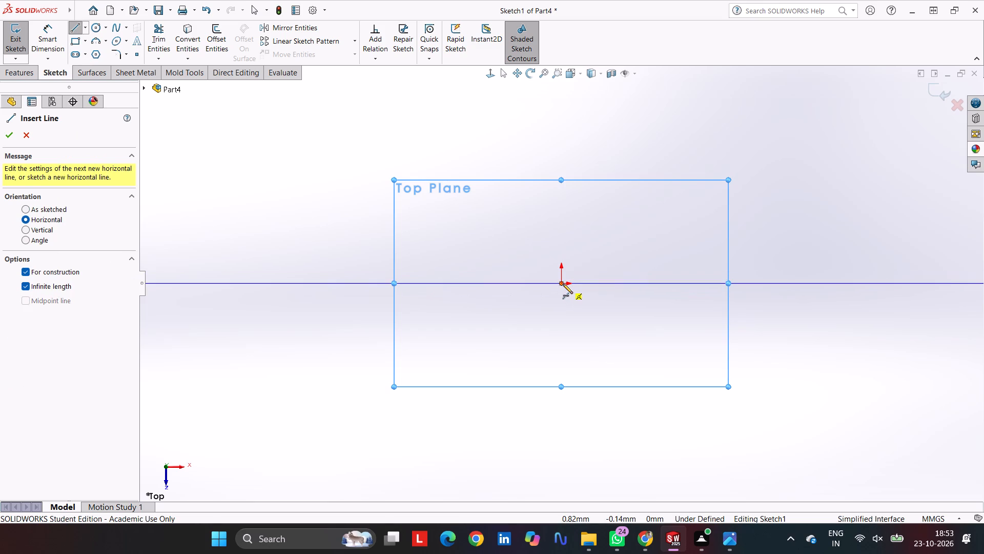
click(563, 284)
click(9, 141)
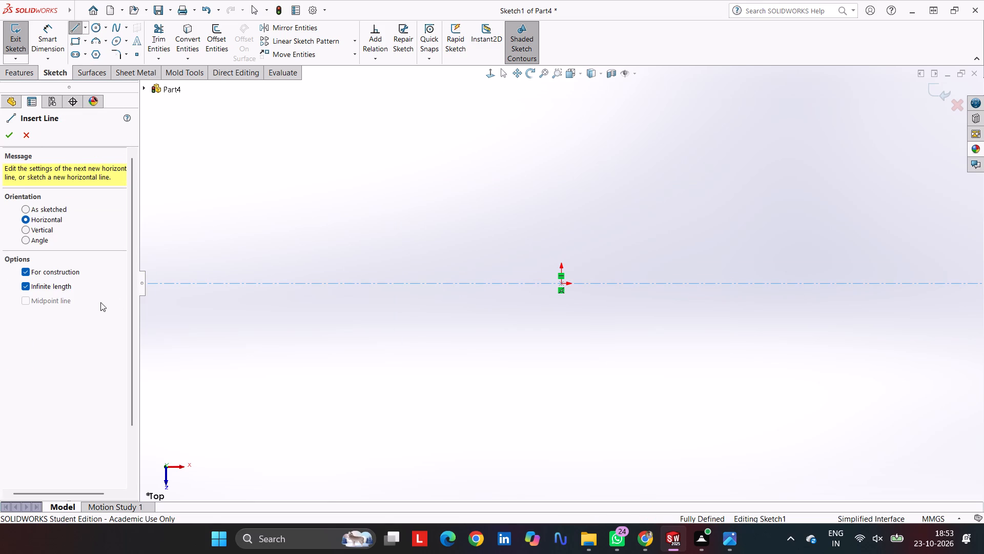
click(42, 234)
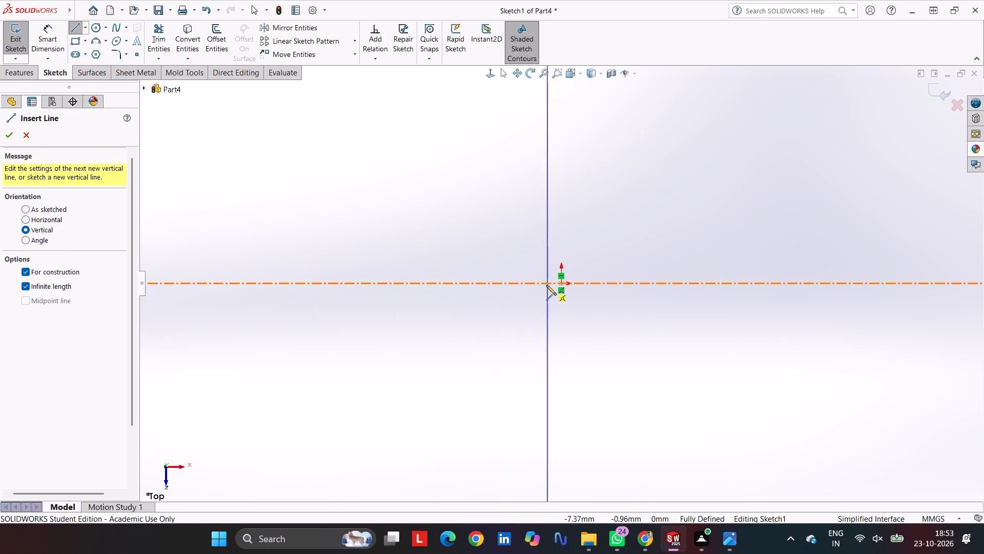
click(562, 283)
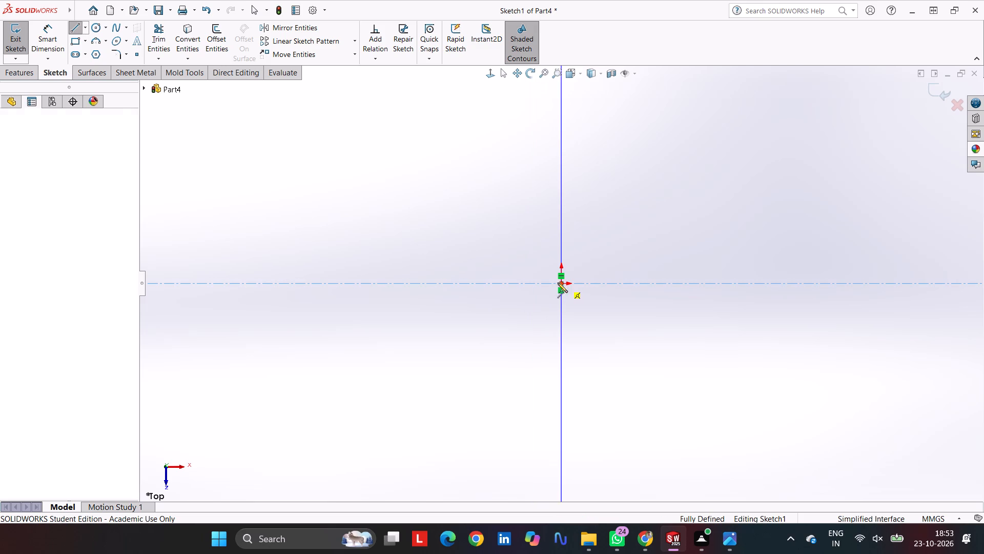
click(12, 139)
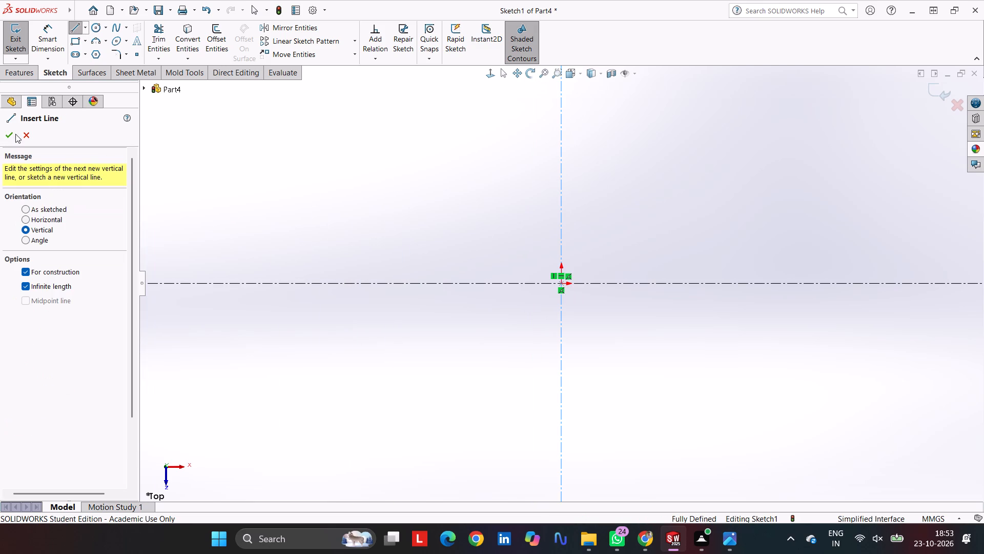
Sketch a straight slot along the horizontal centreline, spanning the origin, about 57 mm between arc centres and 45 mm wide.
click(72, 58)
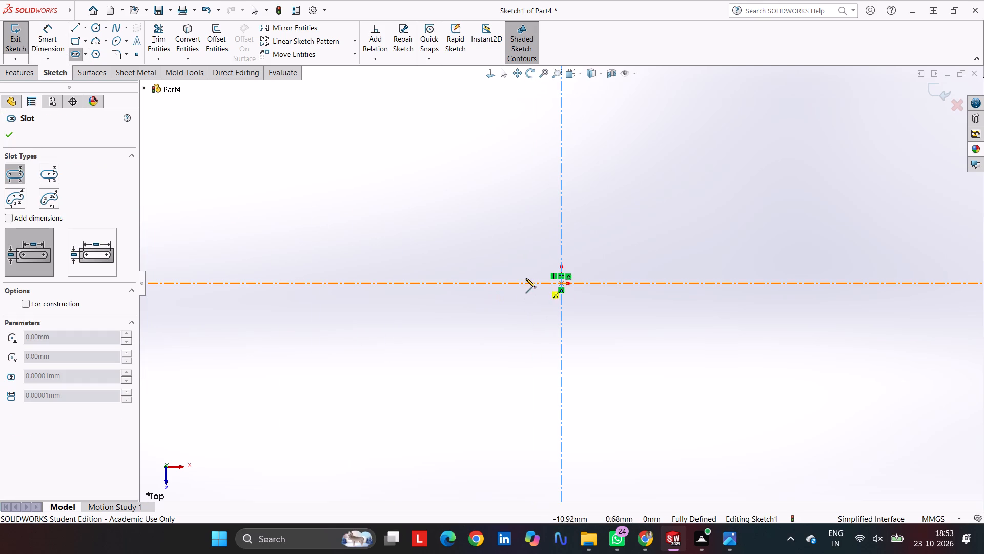
click(515, 283)
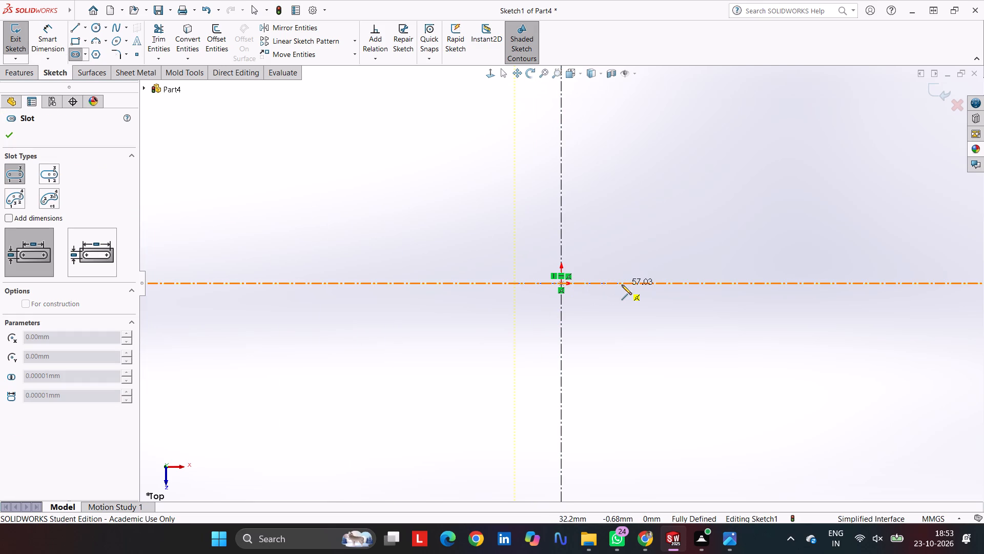
click(622, 285)
drag(592, 326, 587, 322)
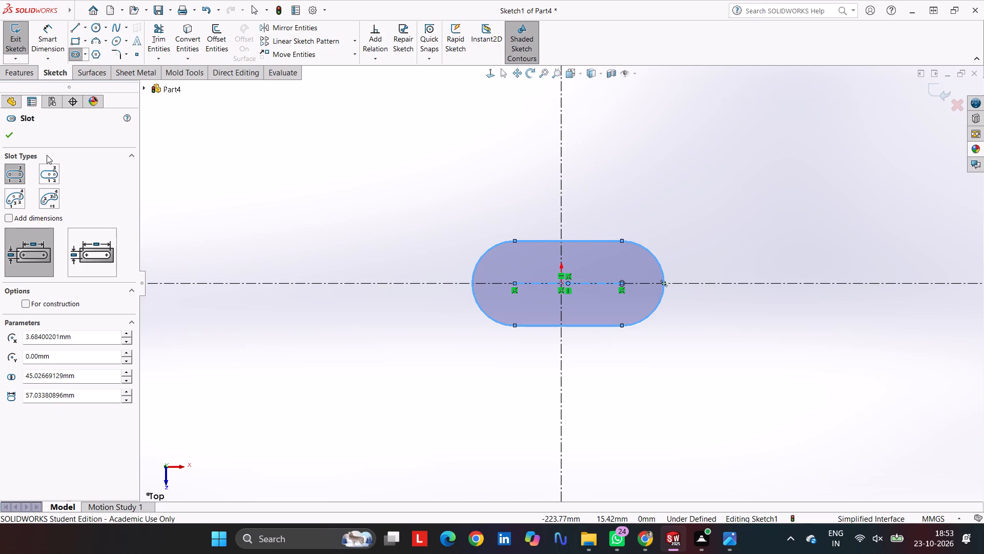
click(19, 74)
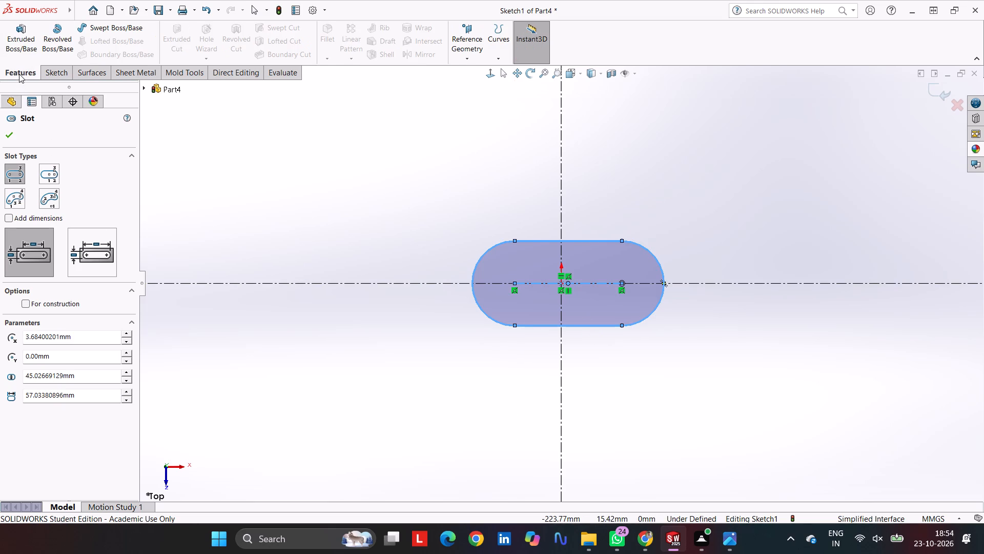
click(51, 74)
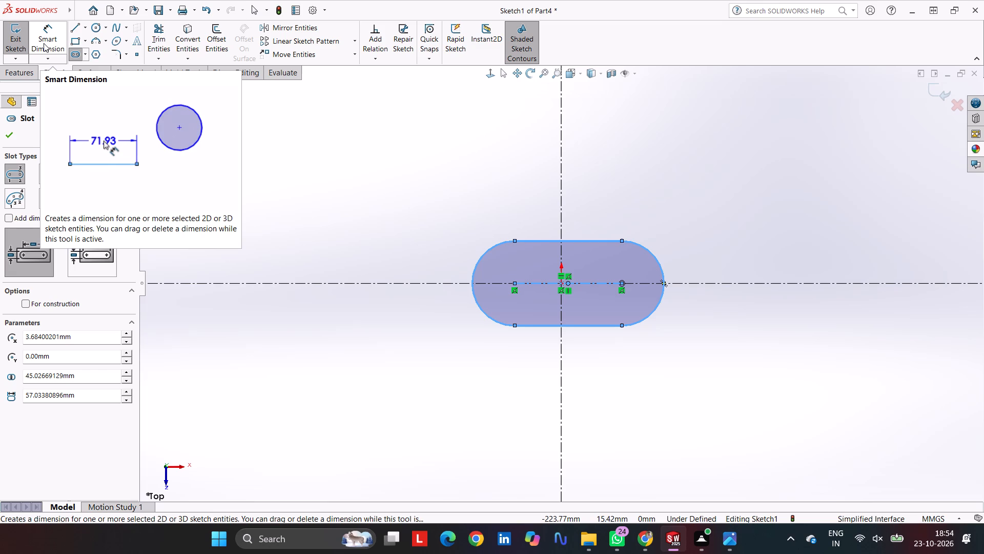
Dimension the slot's end arc with a radius of 7.5 mm.
click(55, 29)
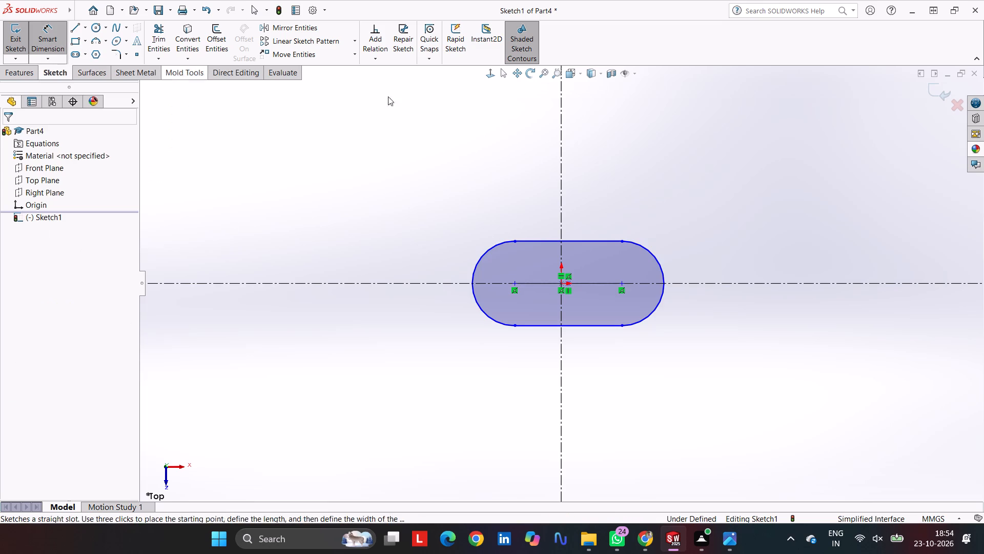
click(504, 244)
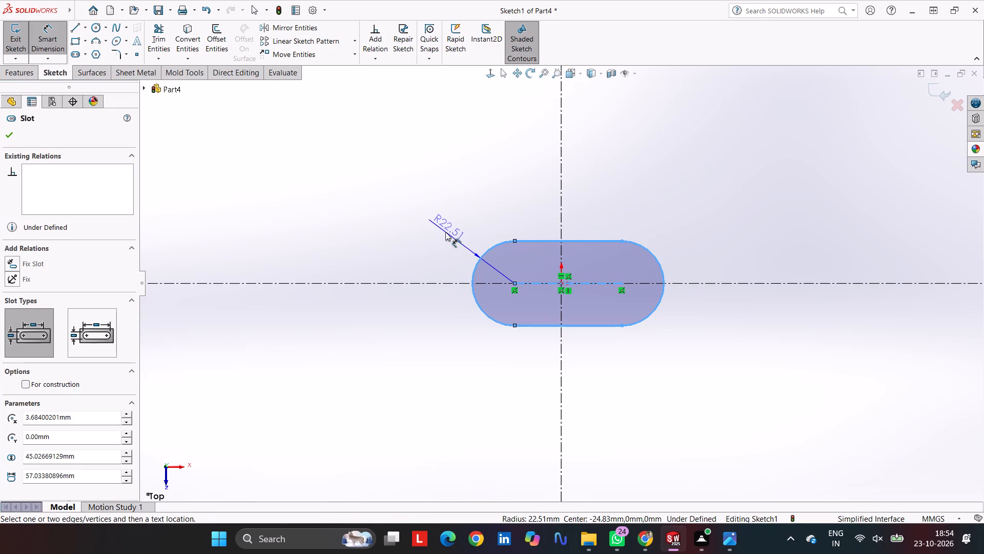
click(441, 229)
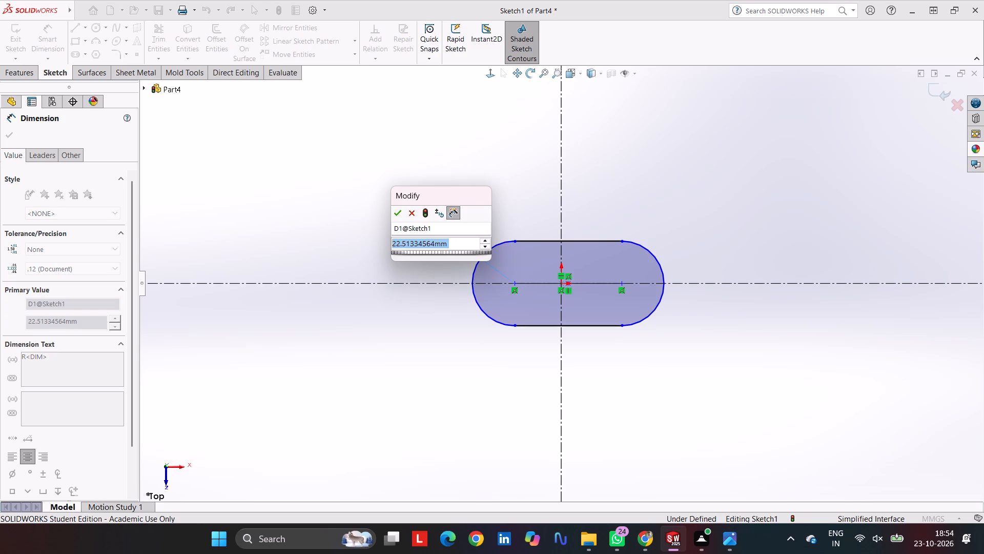
text(7.5)
key(Return)
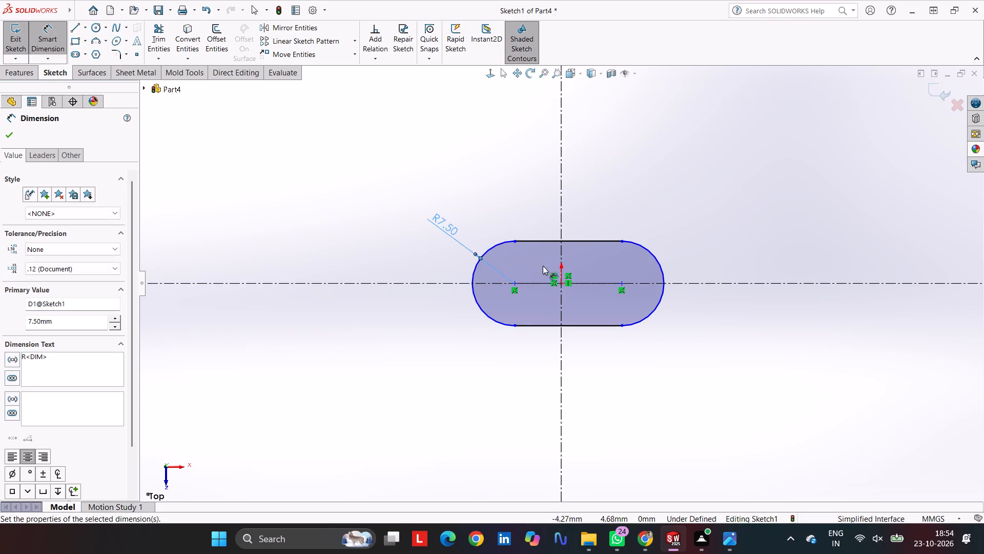
Dimension the distance between the slot's two arc centres as 50 mm.
click(512, 282)
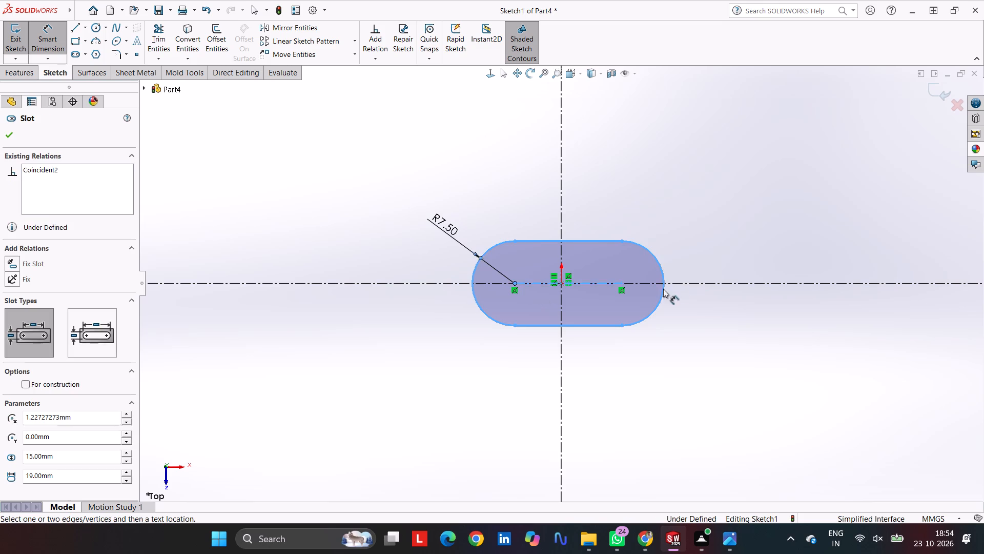
click(622, 286)
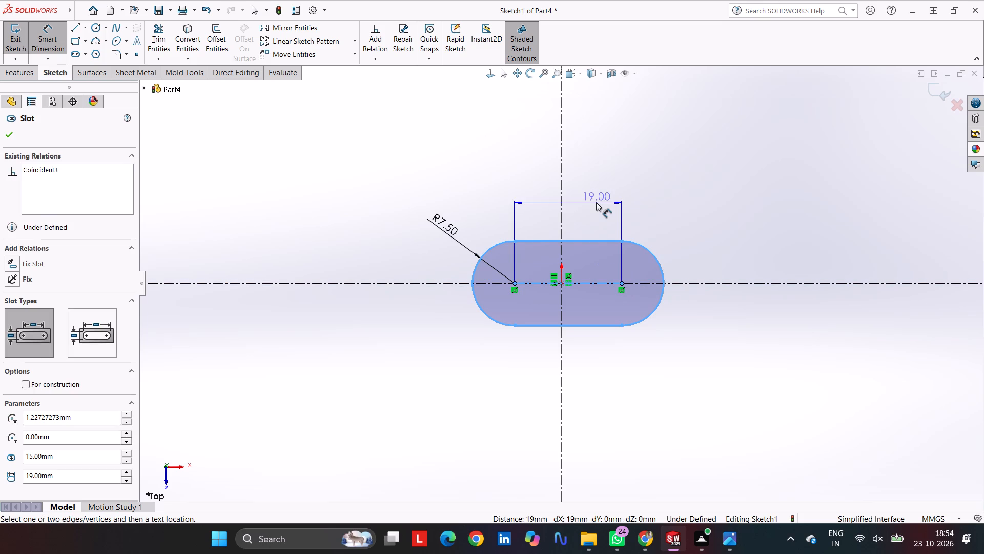
click(596, 202)
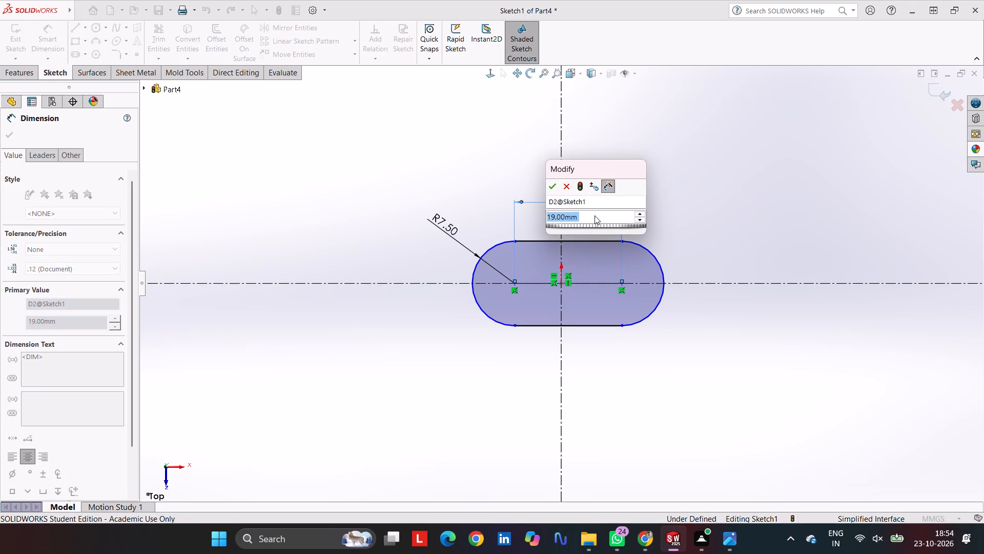
key(5)
key(0)
key(Return)
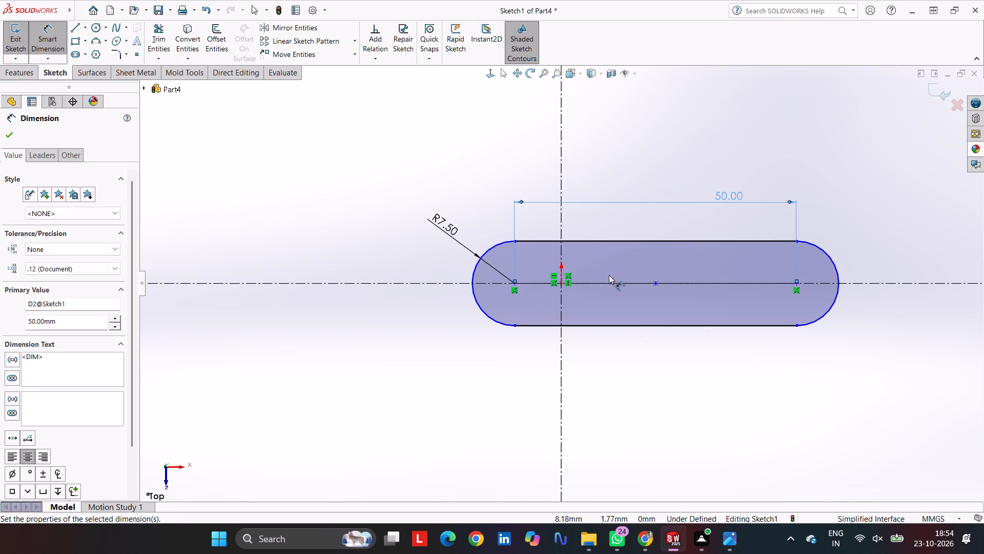
Dimension the slot's left arc centre 25 mm from the vertical centreline.
click(514, 284)
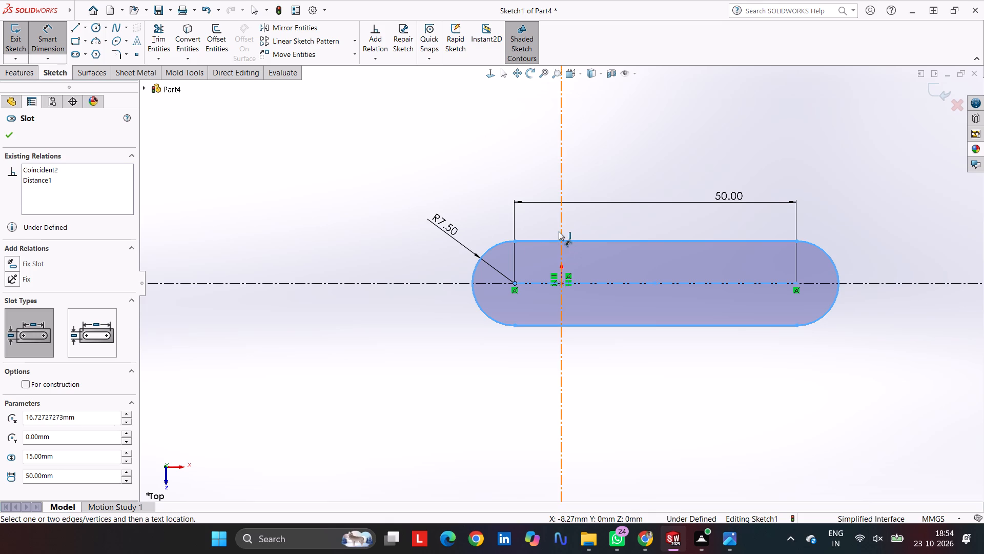
click(563, 228)
click(526, 365)
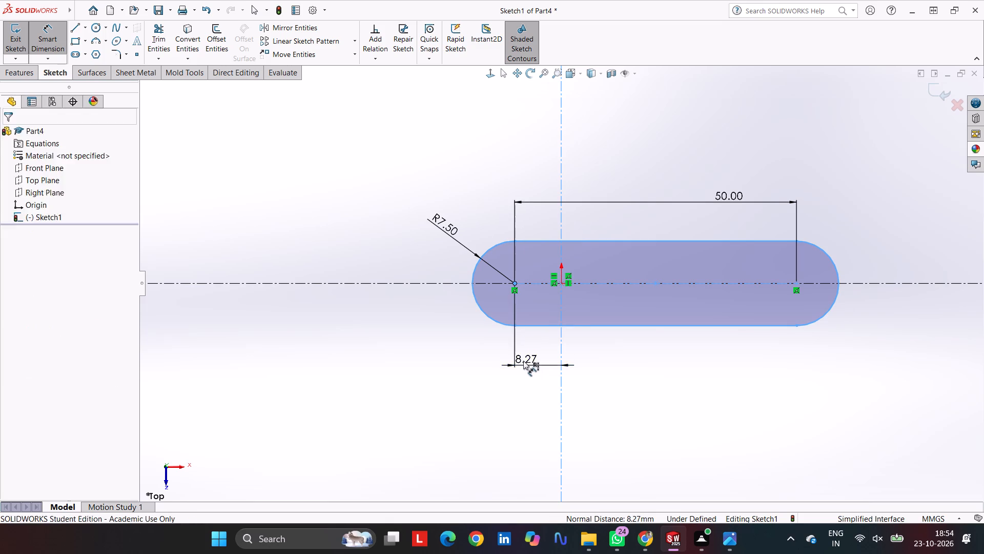
key(2)
key(5)
key(Return)
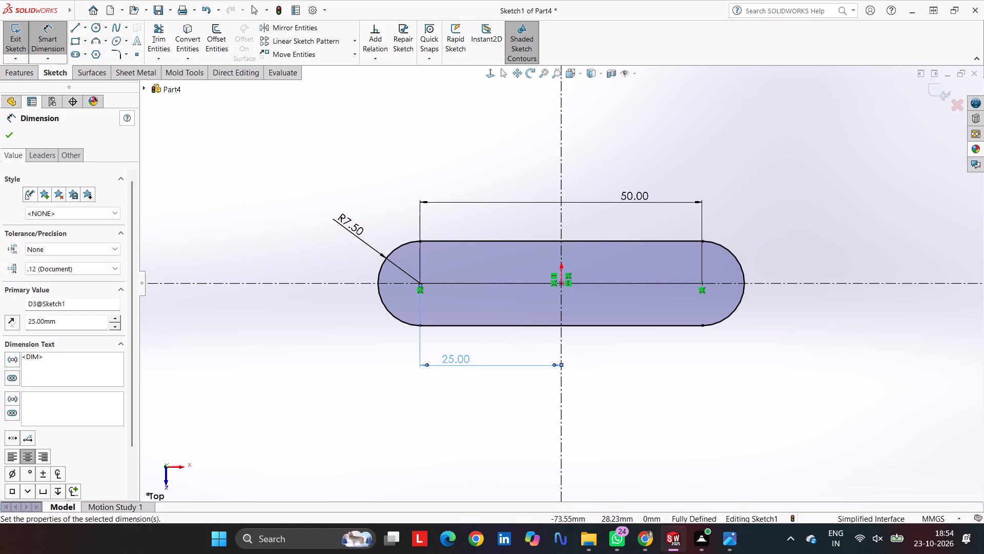
click(13, 134)
Extrude the slot profile as a Mid Plane boss with a depth of 5 mm.
click(12, 76)
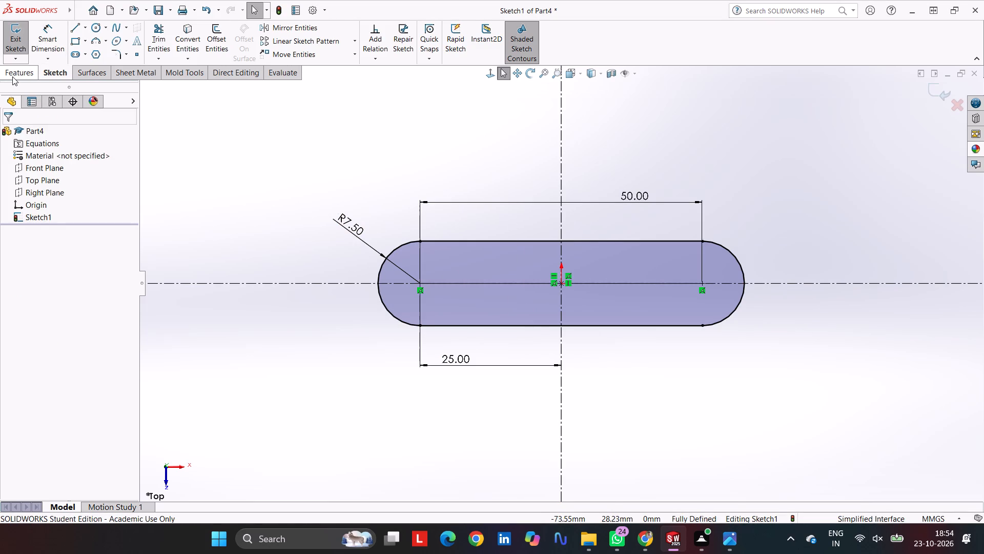
click(34, 40)
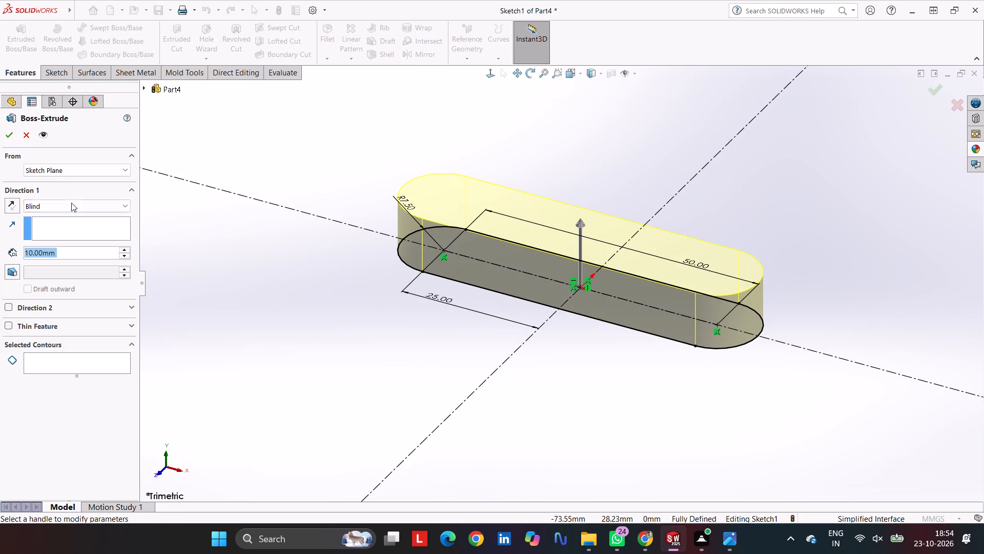
click(71, 199)
click(70, 210)
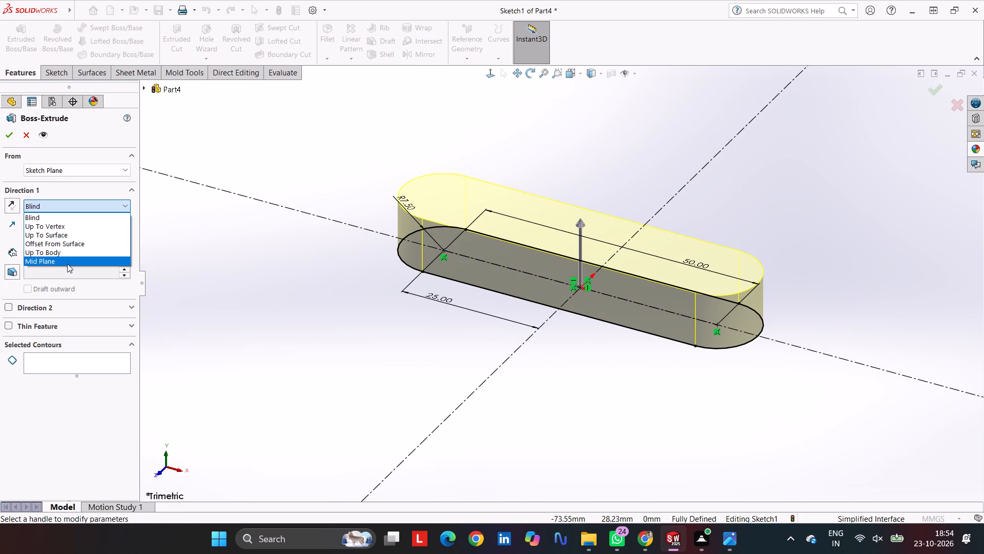
click(67, 264)
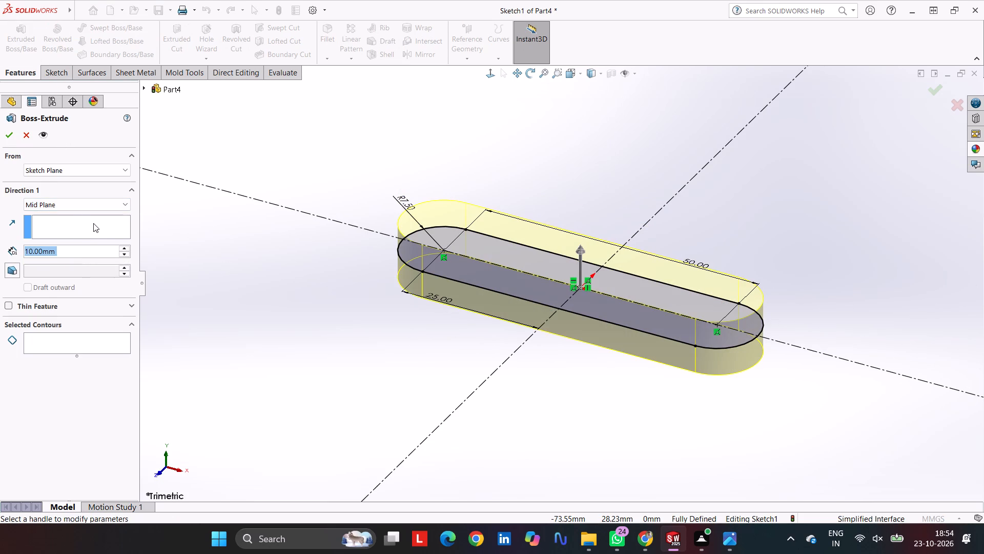
key(5)
key(Return)
key(Return)
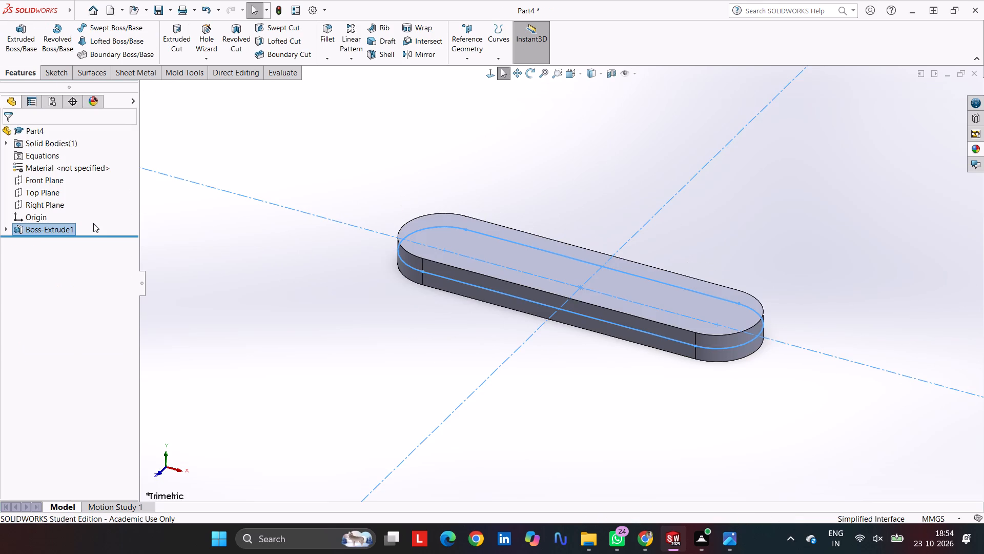
click(599, 186)
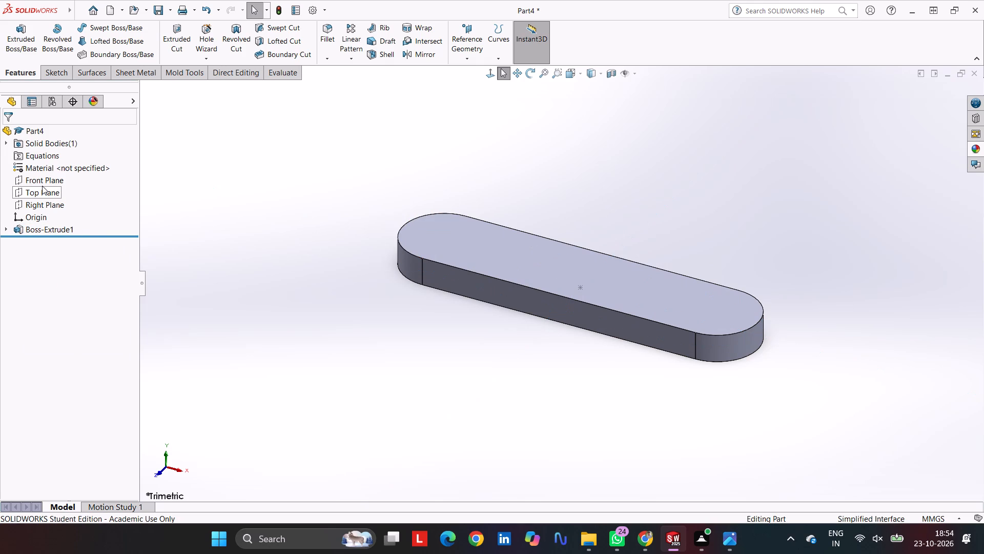
On the Top Plane, sketch two circles centred on the link's end arc centres, the left one about 3.1 mm in diameter.
click(42, 193)
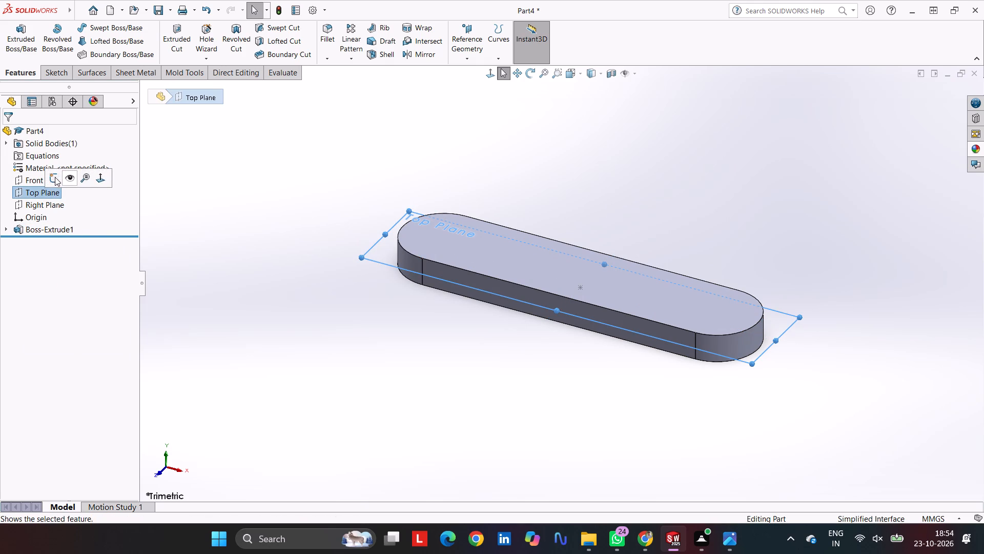
click(55, 177)
click(96, 29)
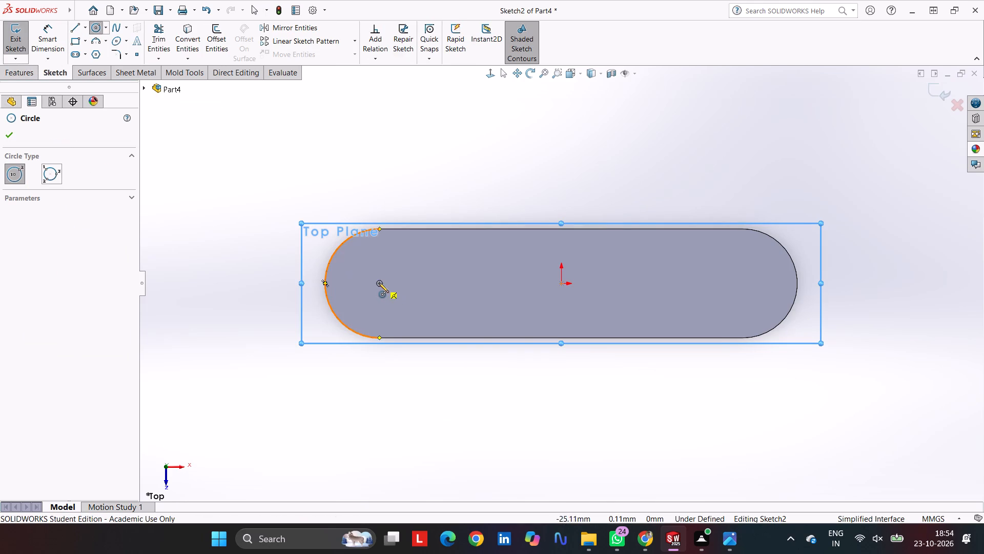
click(379, 283)
click(388, 291)
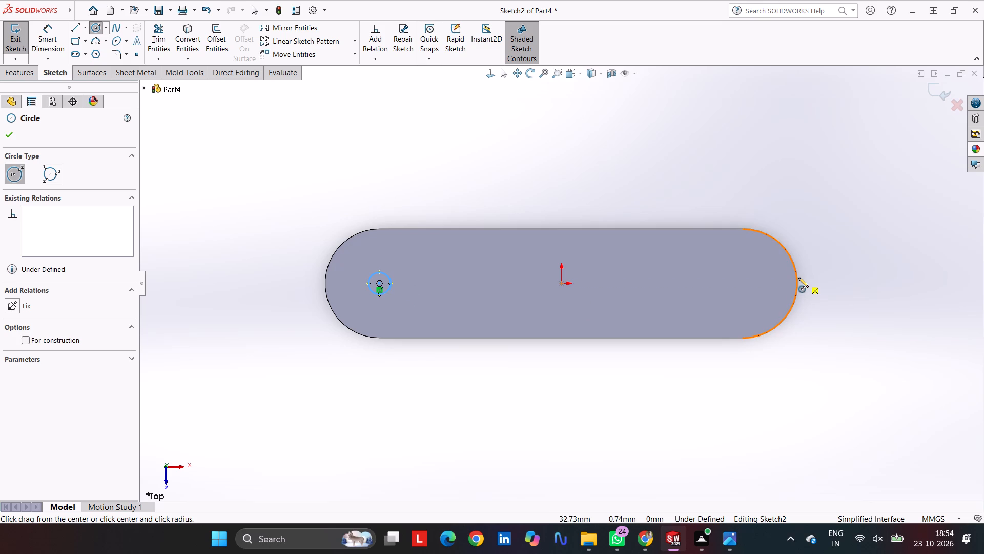
click(741, 285)
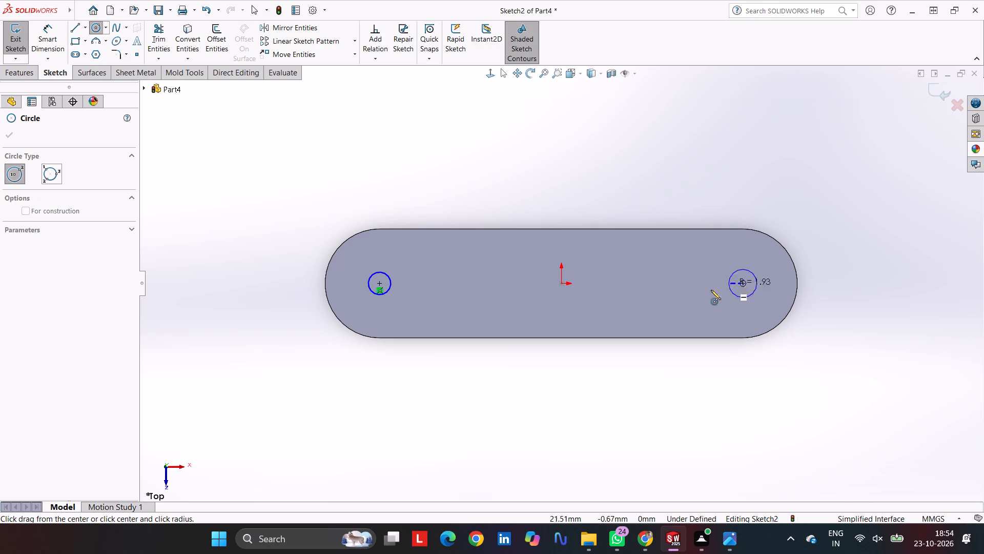
click(709, 291)
Dimension both circles with a diameter of 8 mm.
click(51, 28)
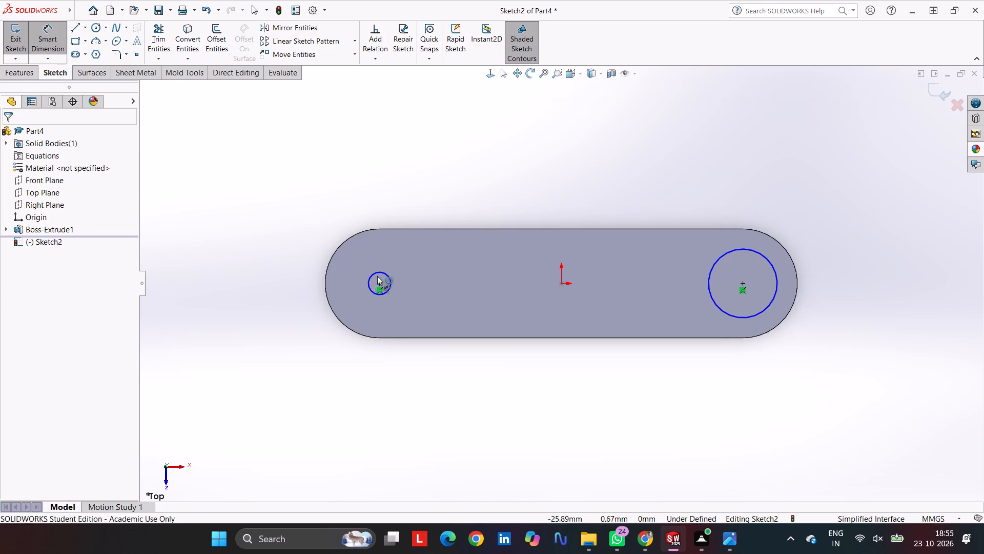
click(382, 273)
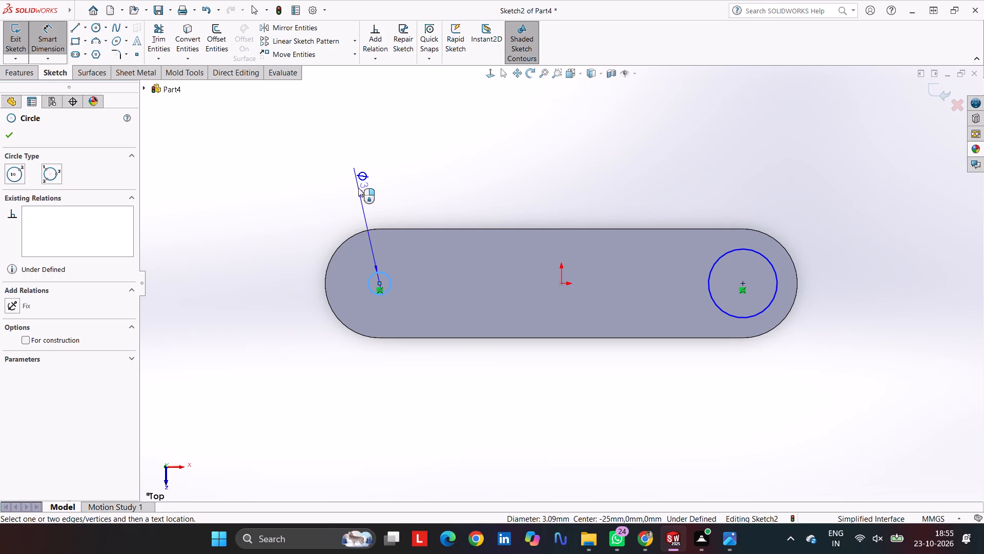
click(358, 188)
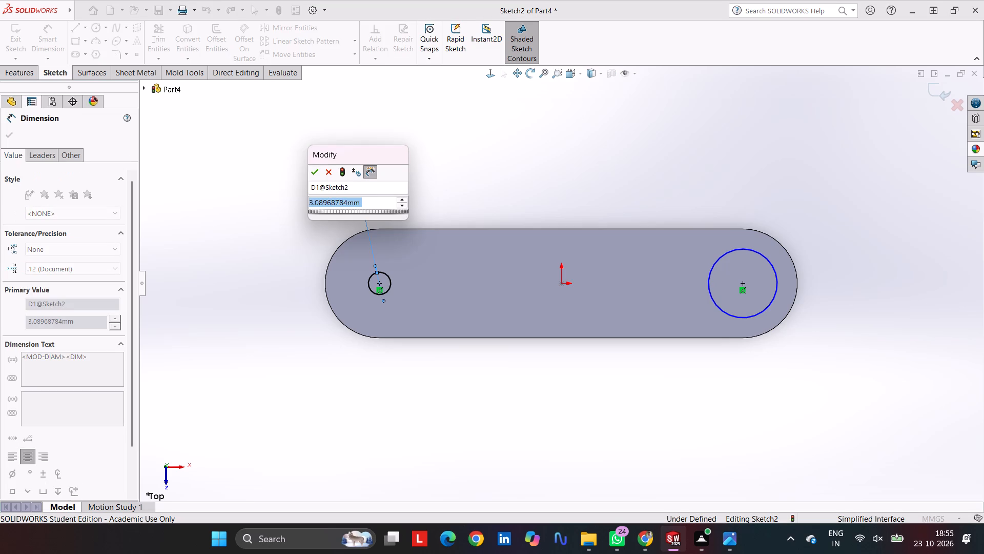
key(8)
key(Return)
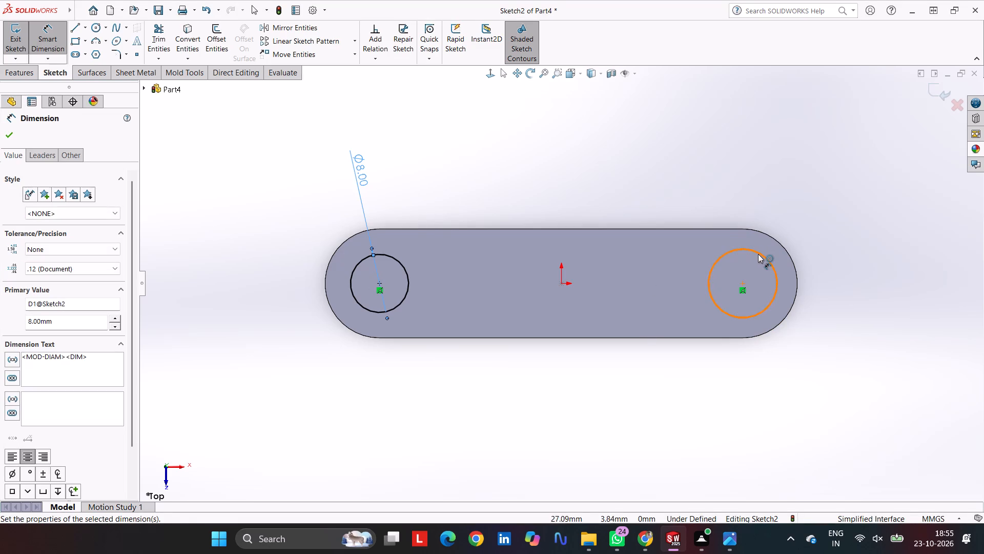
click(758, 254)
click(750, 200)
key(8)
key(Return)
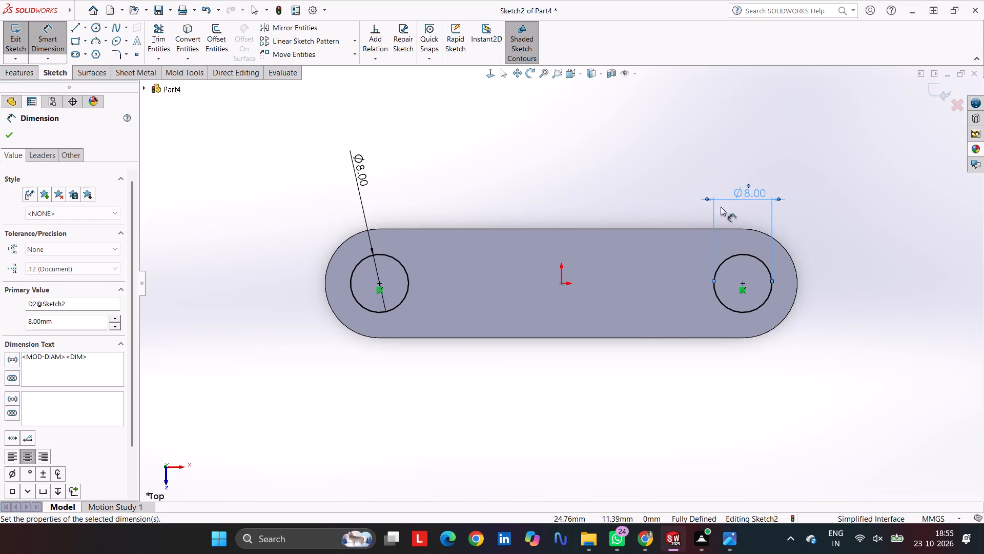
Cut the two circles through the link with a Mid Plane Extruded Cut 5 mm deep.
click(17, 74)
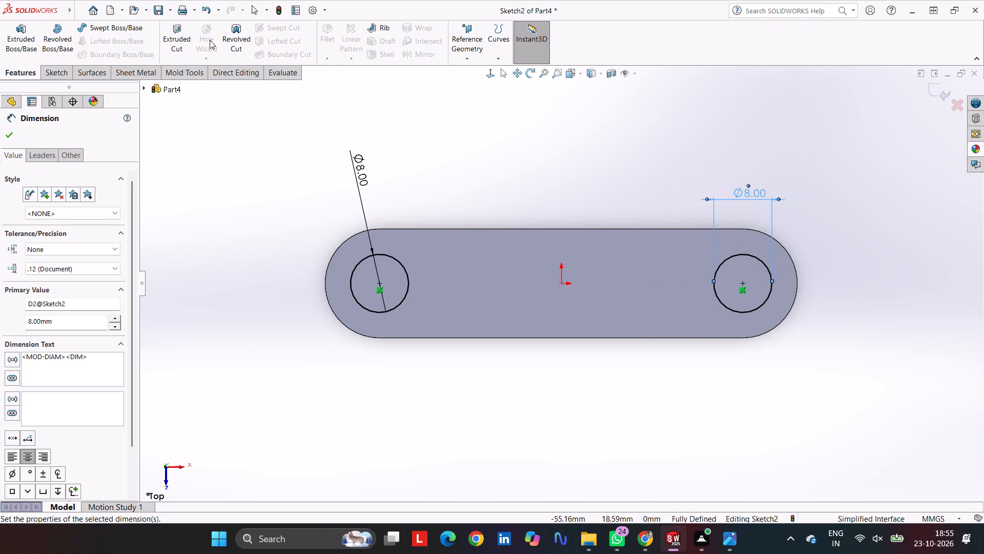
click(181, 38)
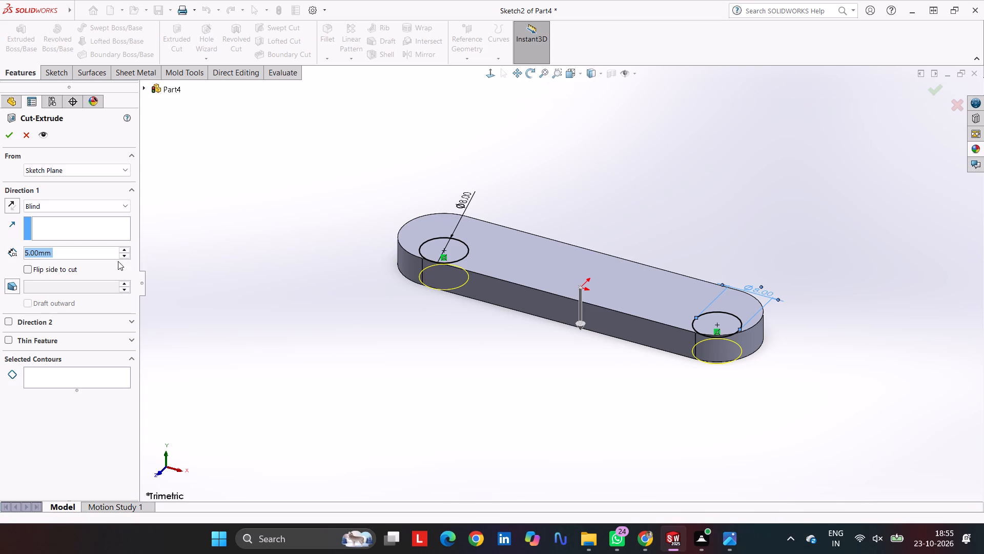
click(71, 206)
click(67, 286)
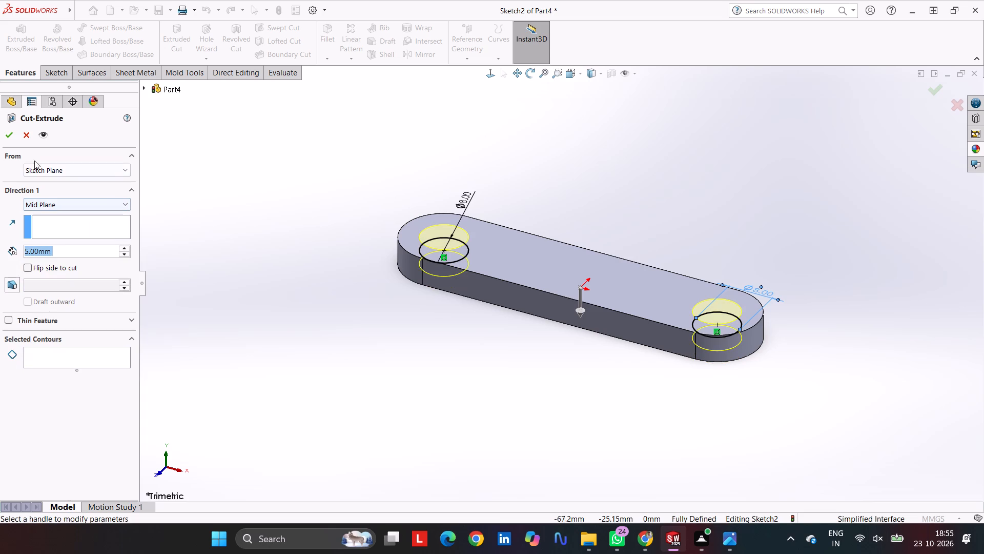
click(17, 137)
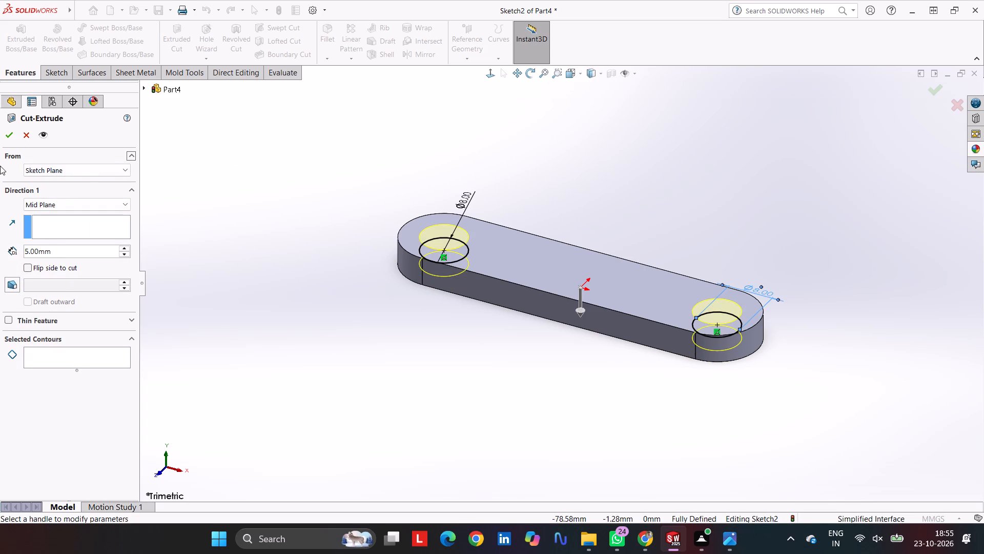
click(10, 135)
click(252, 159)
Apply the standard yellow colour to the link's whole body.
right_click(598, 246)
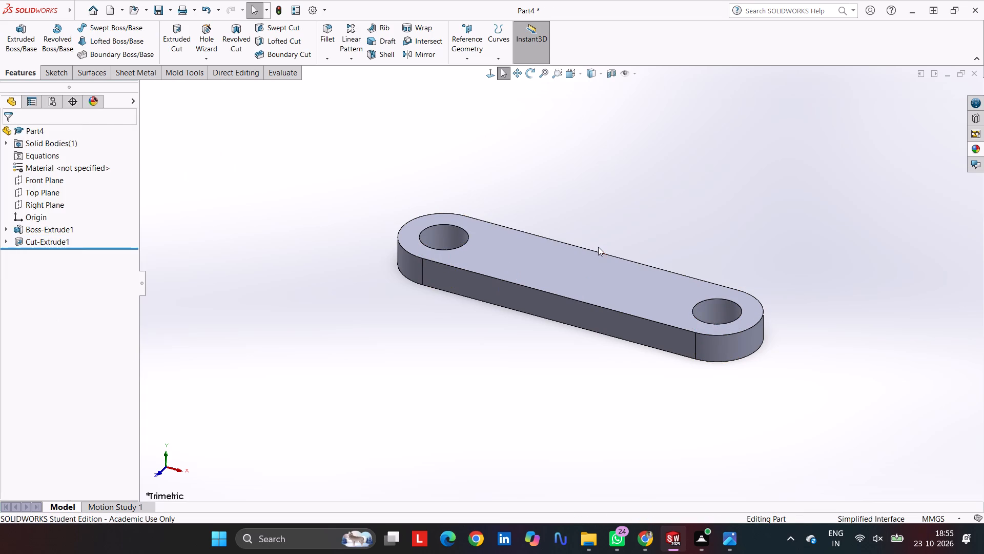
click(553, 276)
right_click(553, 276)
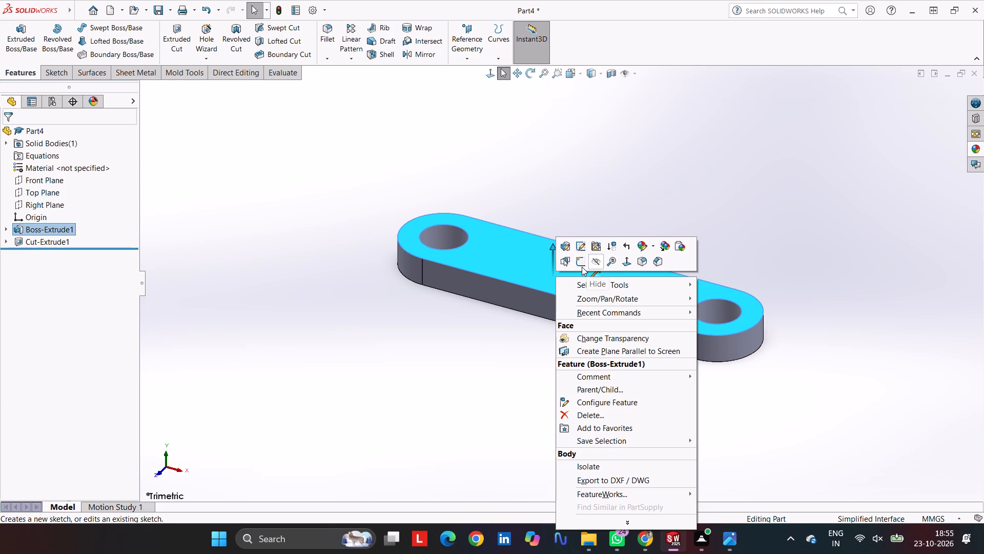
click(645, 246)
click(670, 291)
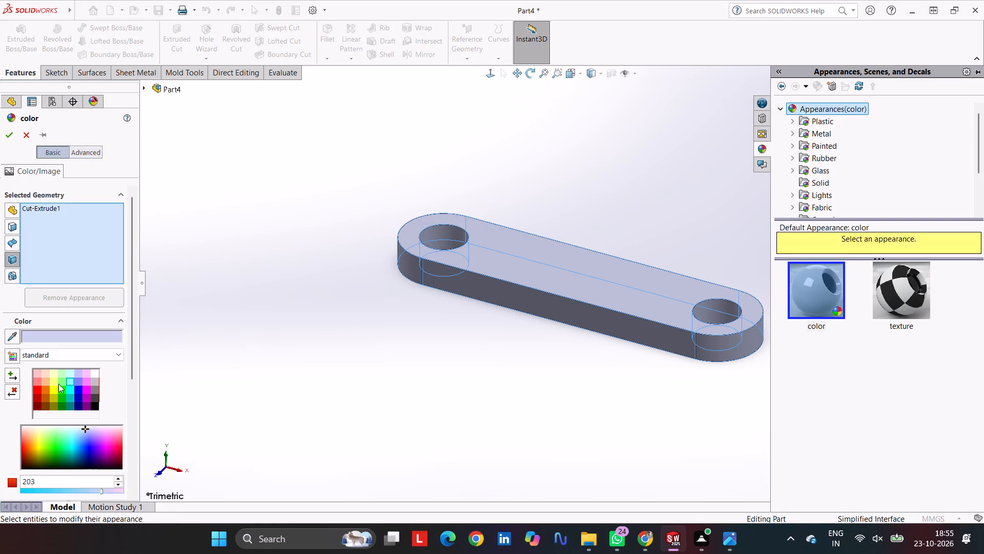
click(53, 388)
click(545, 345)
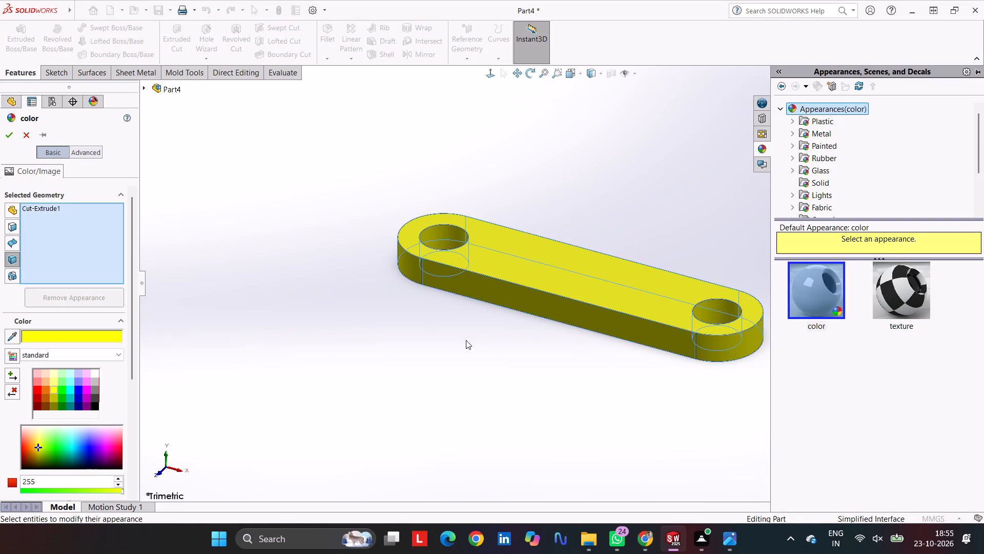
click(460, 339)
click(940, 91)
click(684, 213)
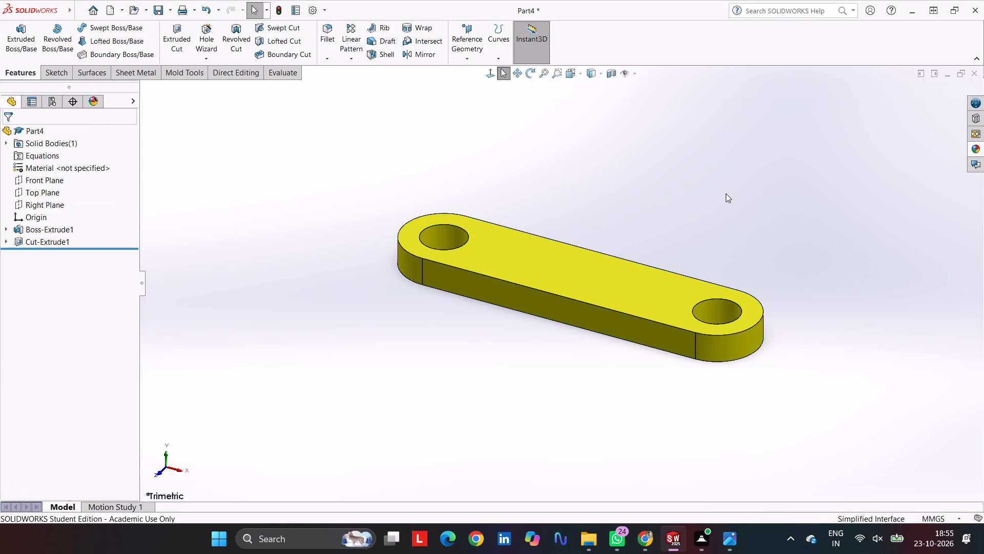
Save the link in isometric orientation as Part4 in the Manual Mechanical Gripper folder.
key(ctrl+7)
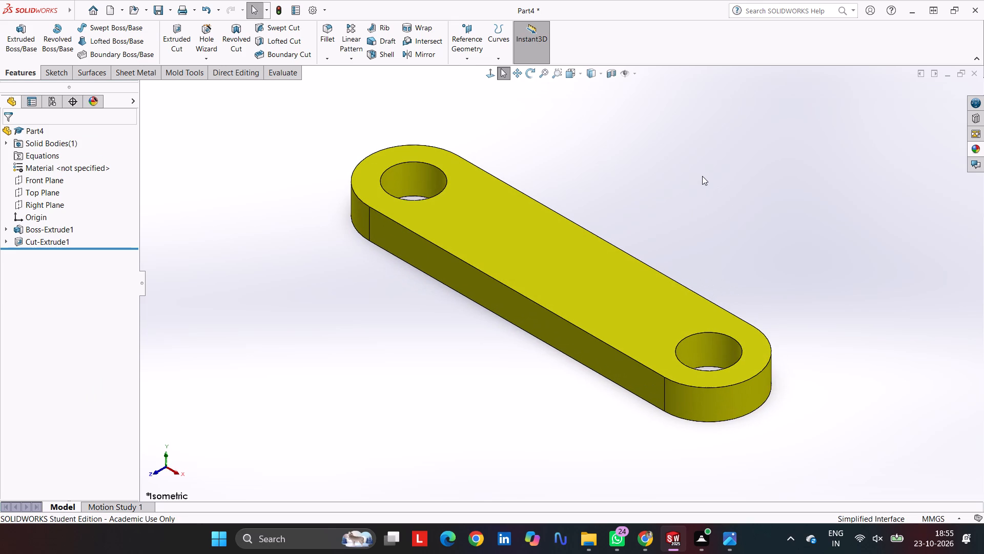
key(ctrl+s)
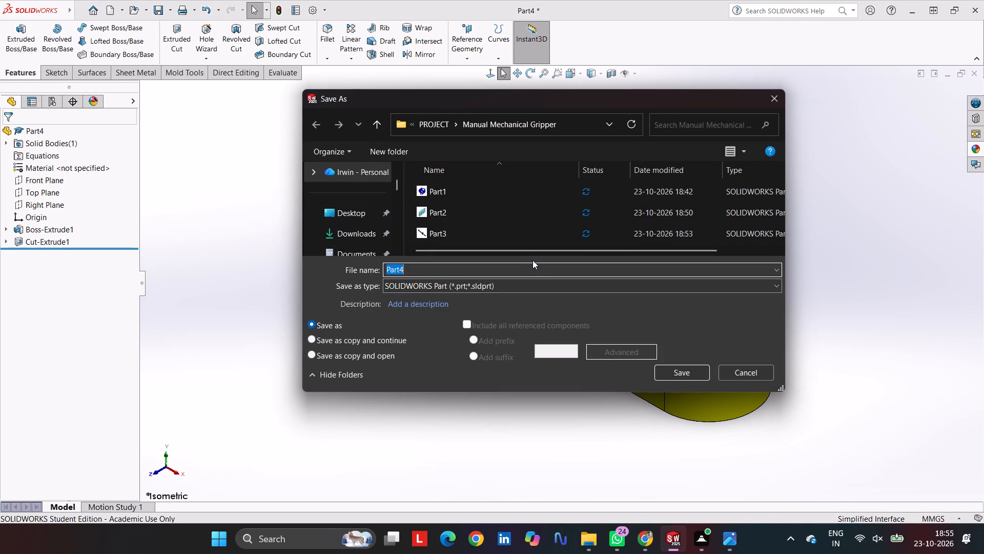
key(Return)
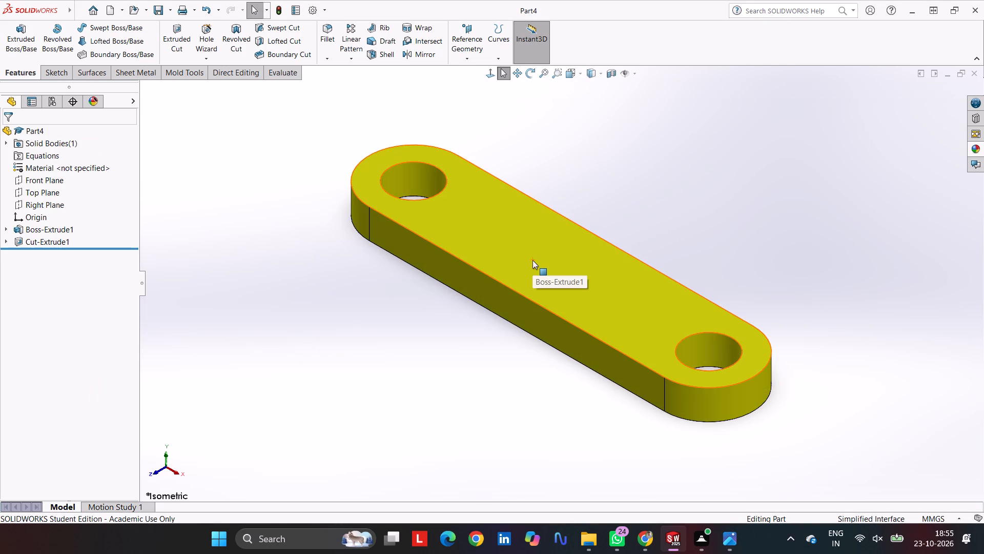
Print the current screen image with Microsoft Print to PDF on A4 landscape paper, naming the output file 4.
key(ctrl+p)
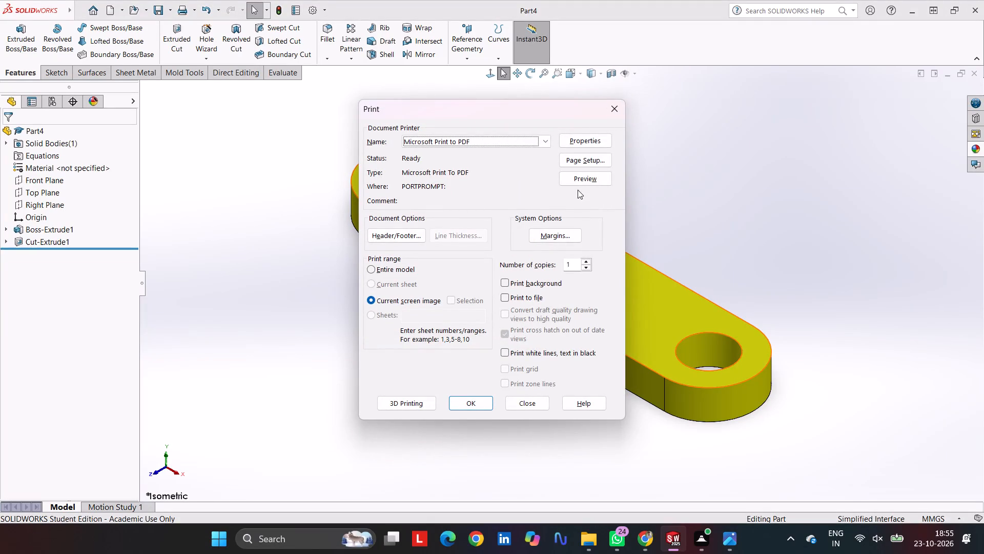
click(586, 155)
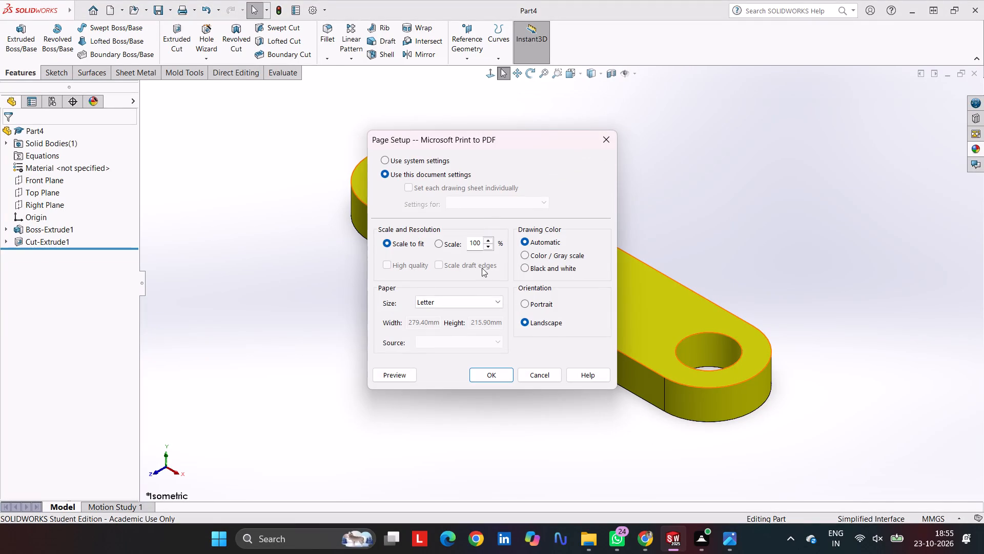
click(471, 300)
scroll(461, 211, up, 13)
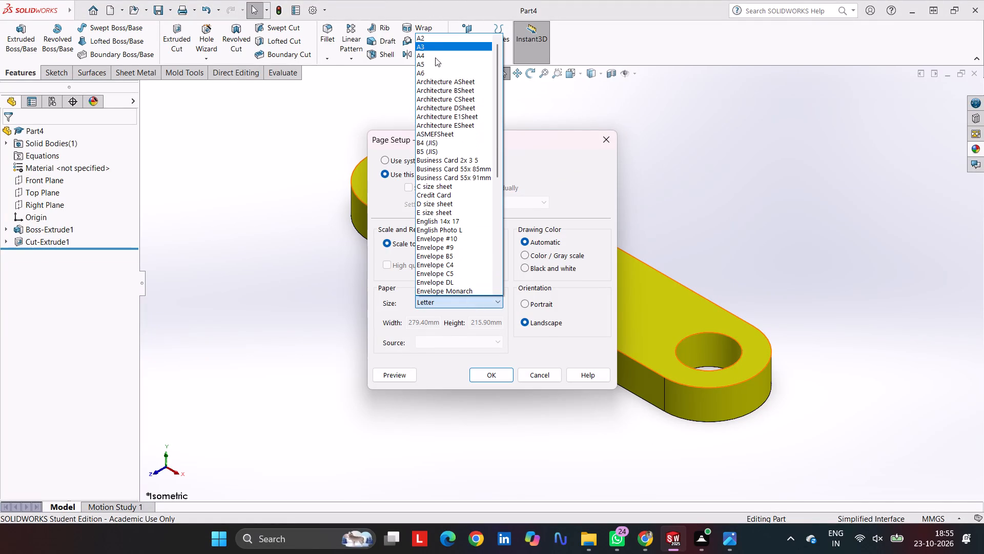
click(429, 58)
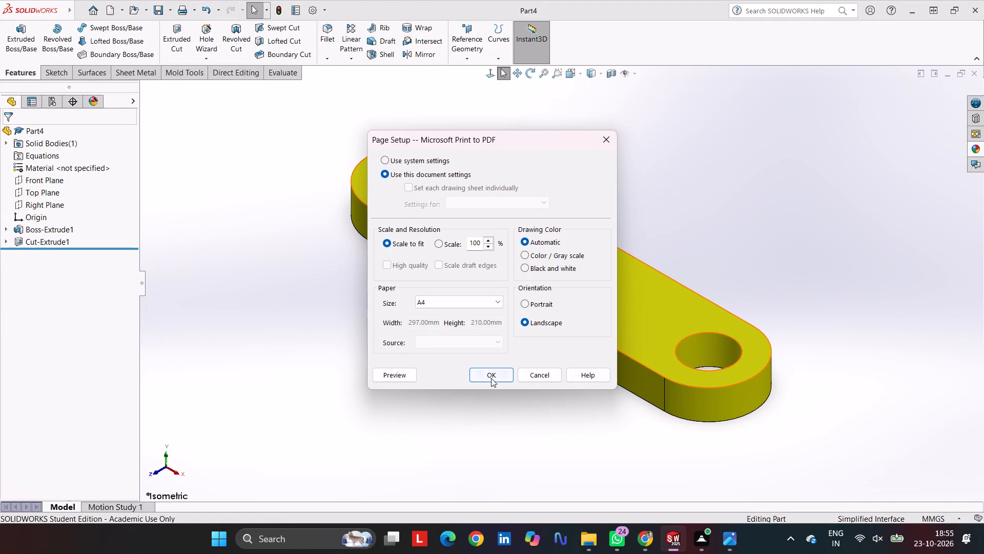
click(491, 378)
click(477, 403)
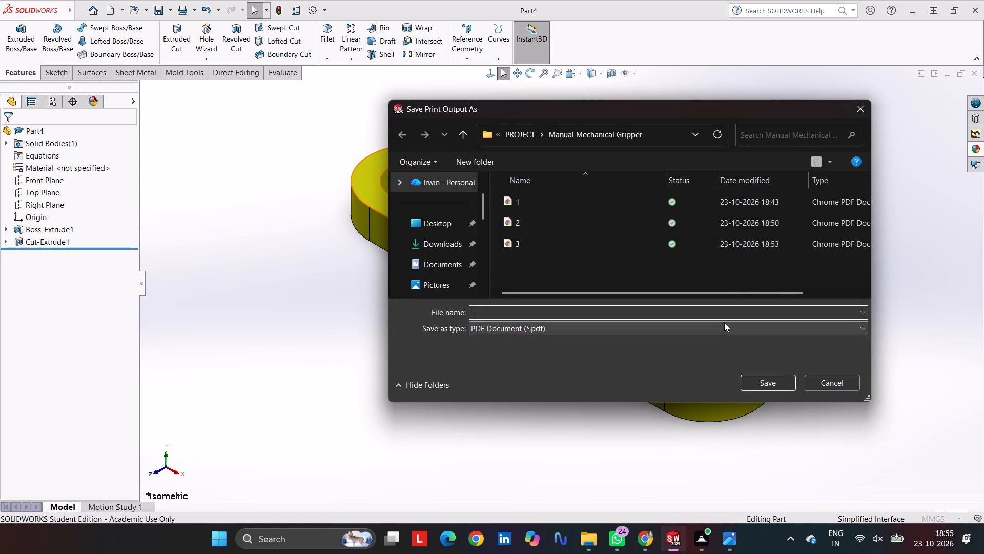
key(4)
key(Return)
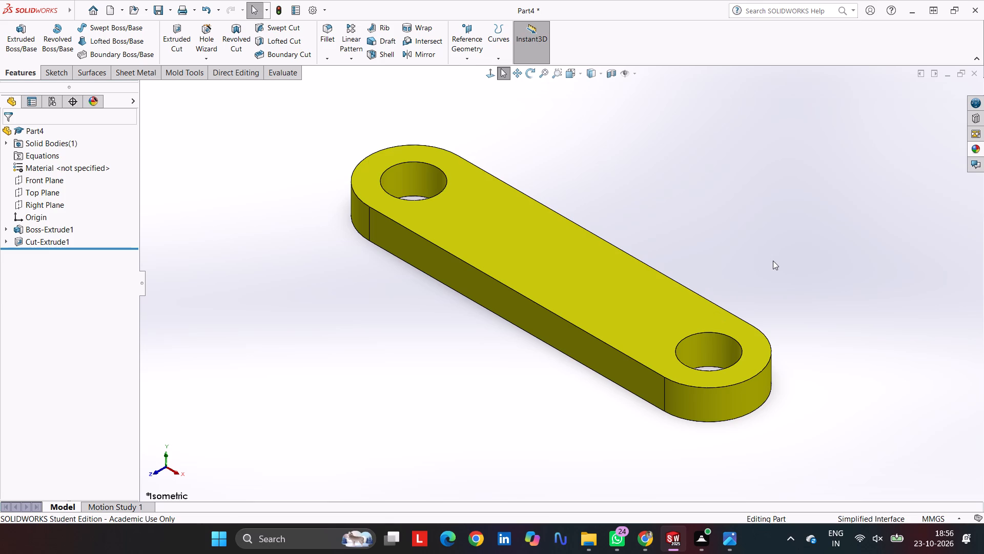
Create a new part document.
key(ctrl+n)
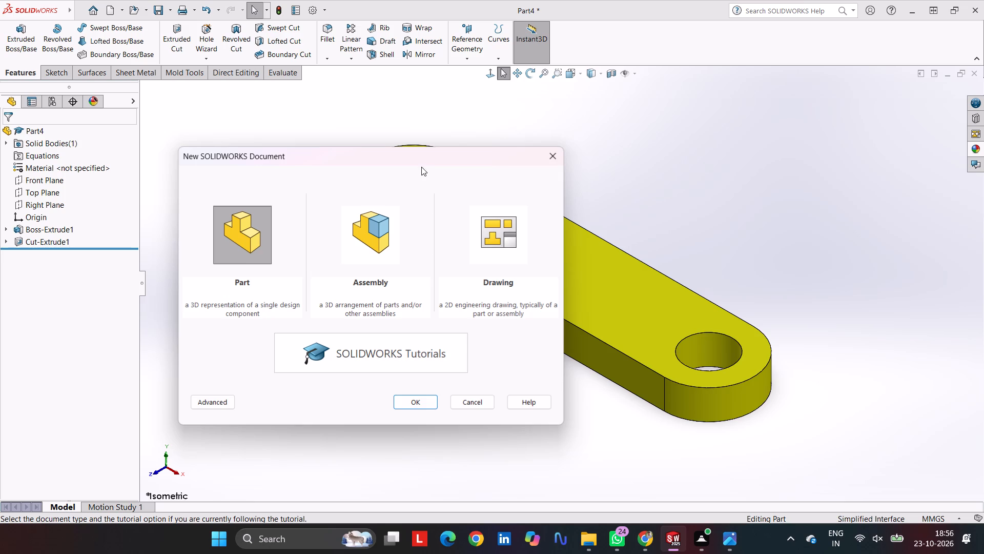
click(427, 397)
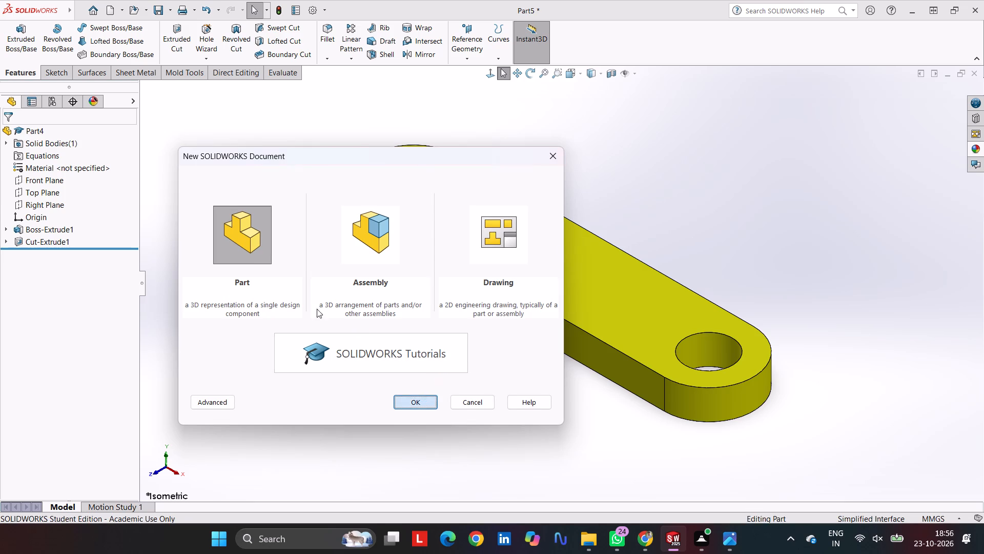
Start a sketch on the Top Plane and draw a horizontal, infinite-length construction line through the origin.
click(58, 180)
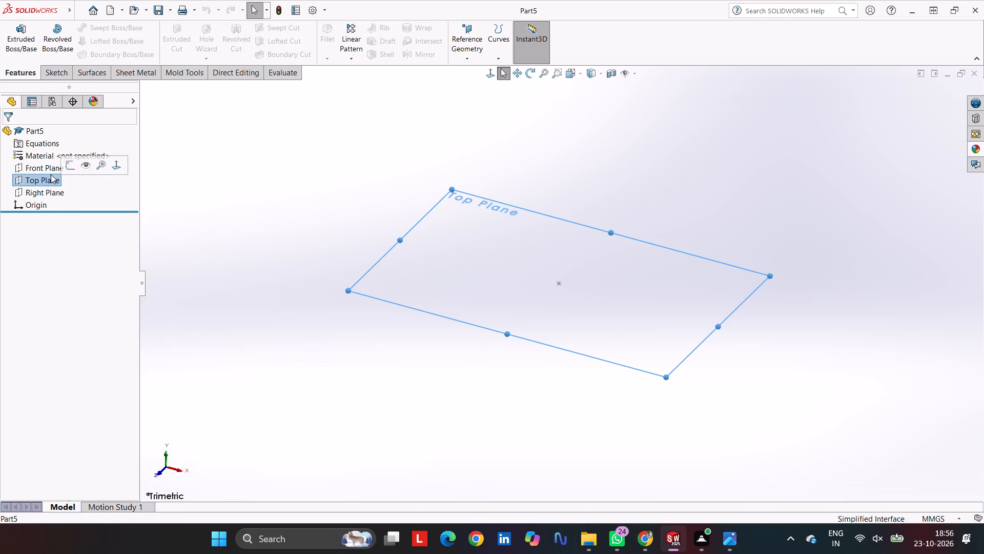
click(65, 80)
click(62, 74)
click(14, 34)
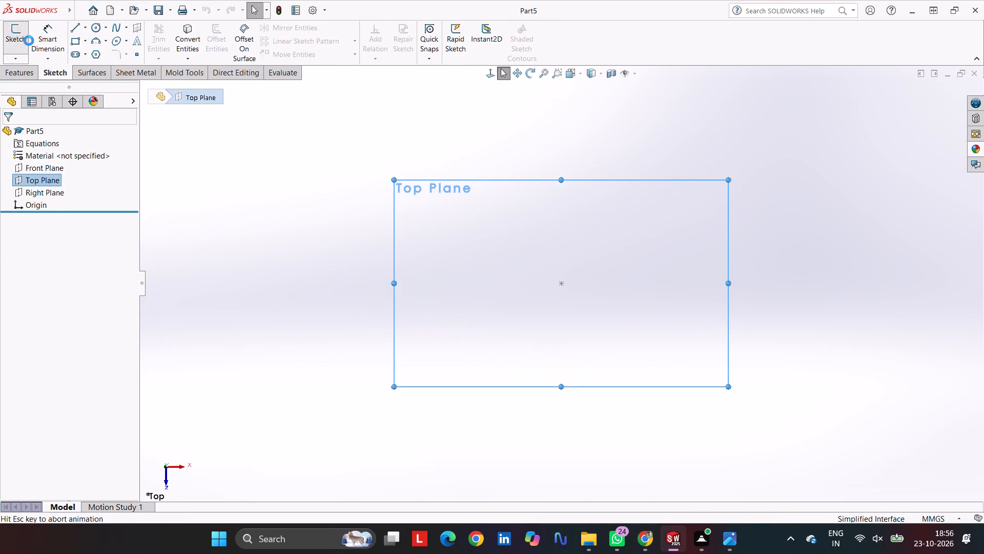
click(74, 26)
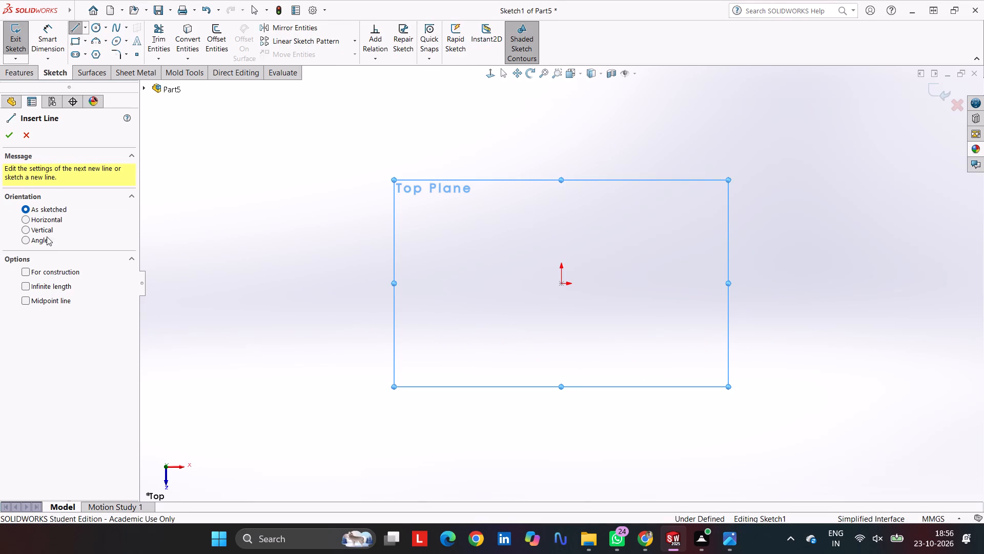
click(43, 226)
click(43, 221)
click(58, 288)
click(54, 274)
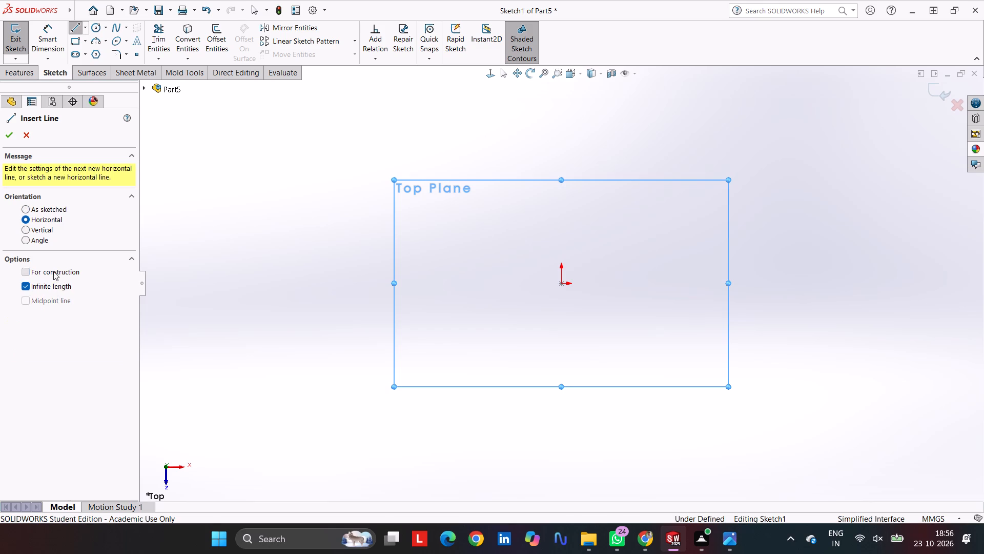
click(560, 285)
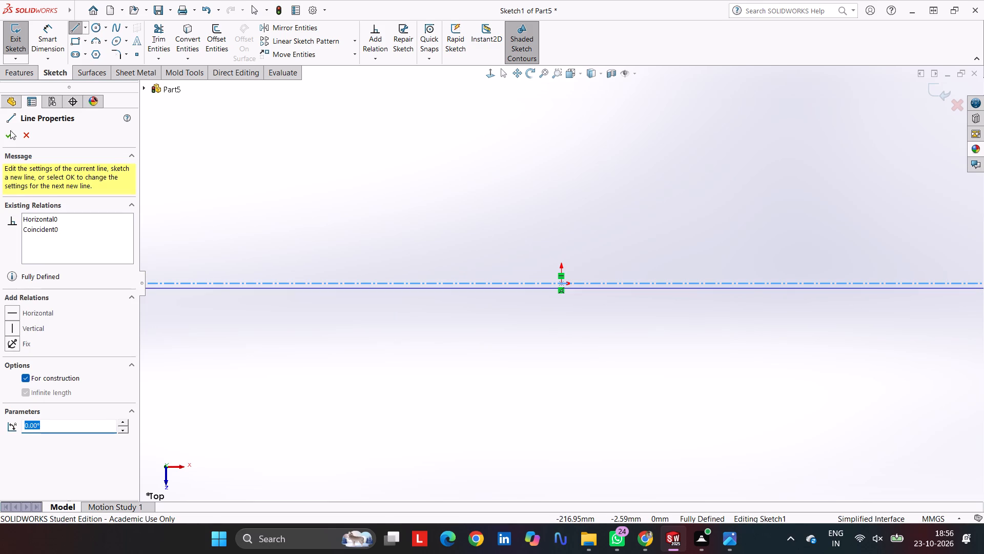
click(10, 130)
Draw a vertical, infinite-length construction line through the origin.
click(41, 231)
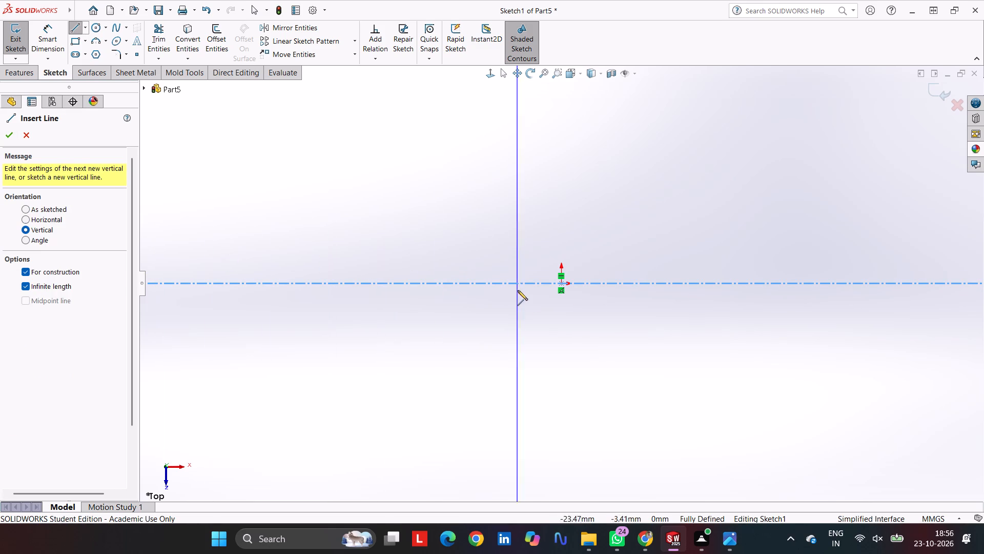
click(560, 285)
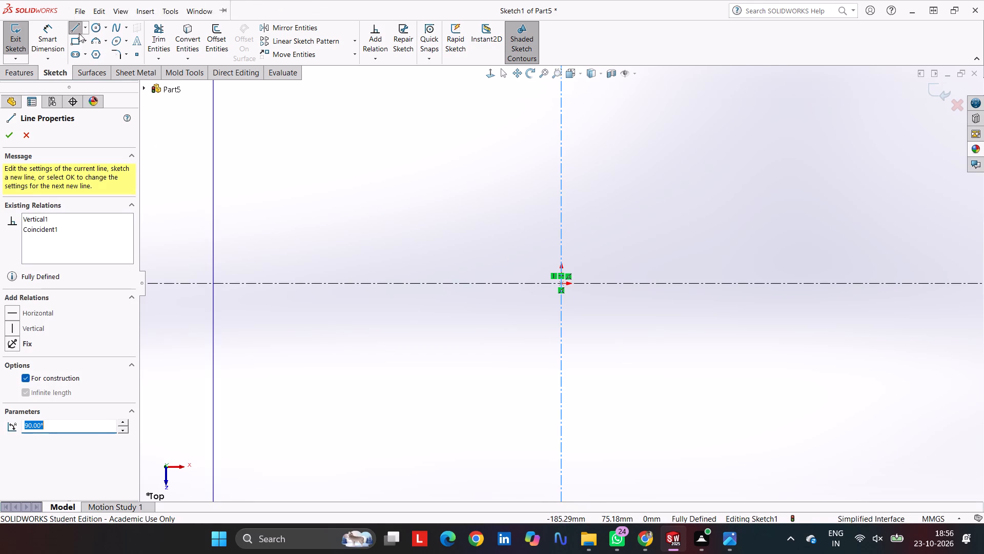
Draw a straight slot with end radius about 16 mm along the horizontal construction line, with its centres on either side of the origin.
click(75, 54)
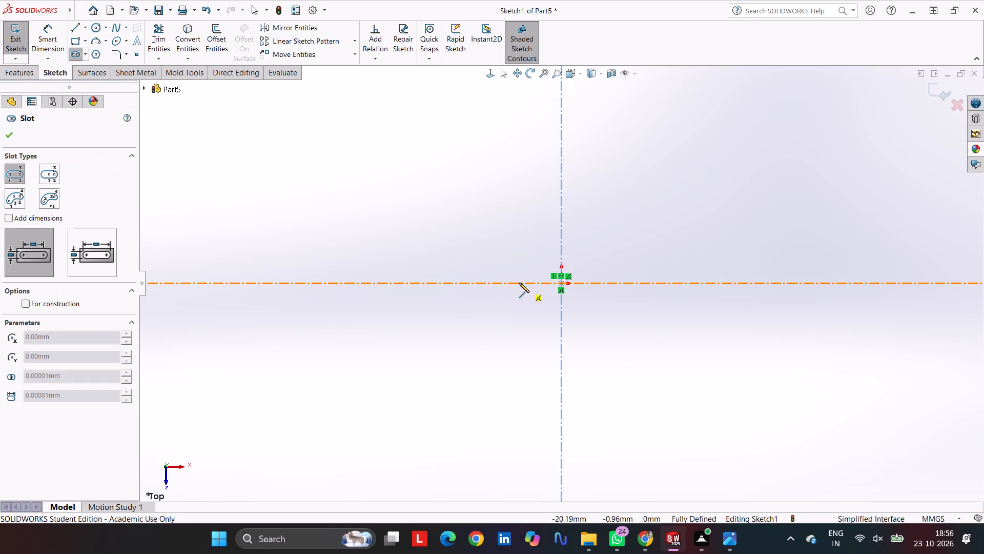
click(511, 283)
click(616, 286)
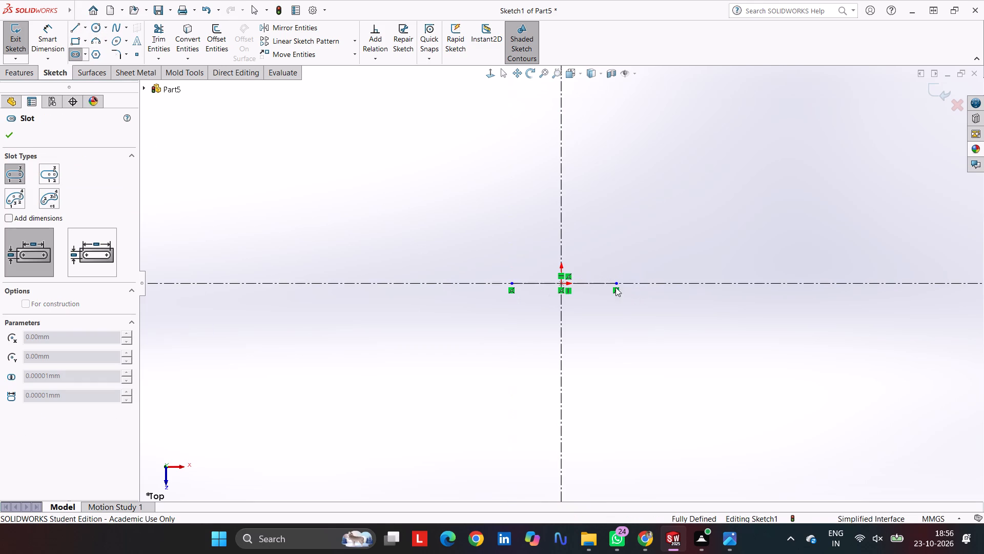
click(612, 314)
Dimension the slot with a 7 mm end radius and a 20 mm distance between its arc centres.
click(44, 31)
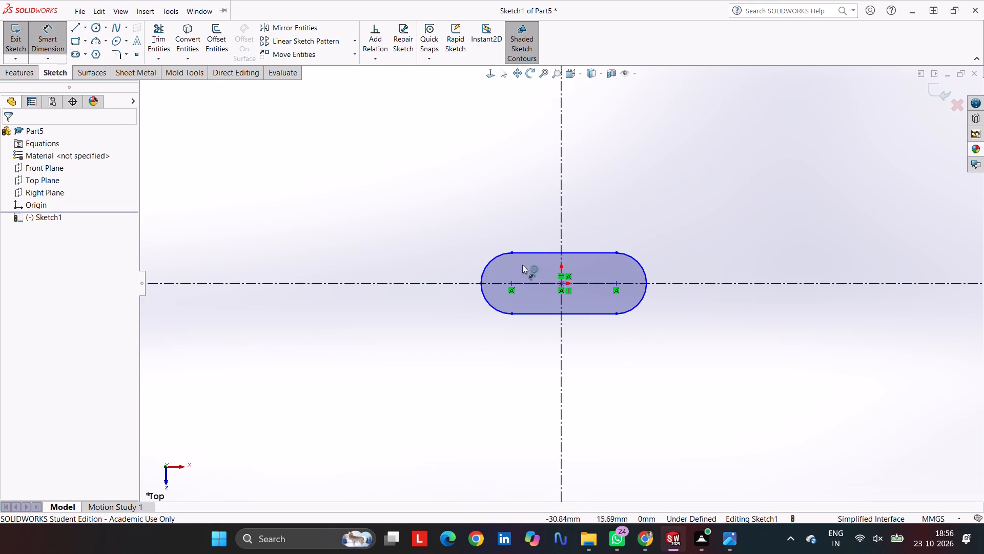
click(486, 267)
click(452, 260)
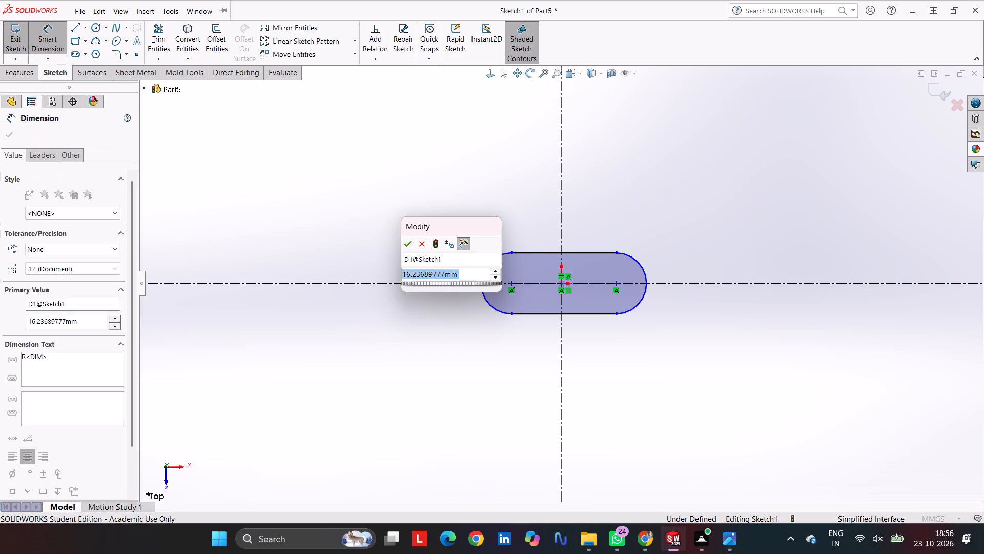
key(7)
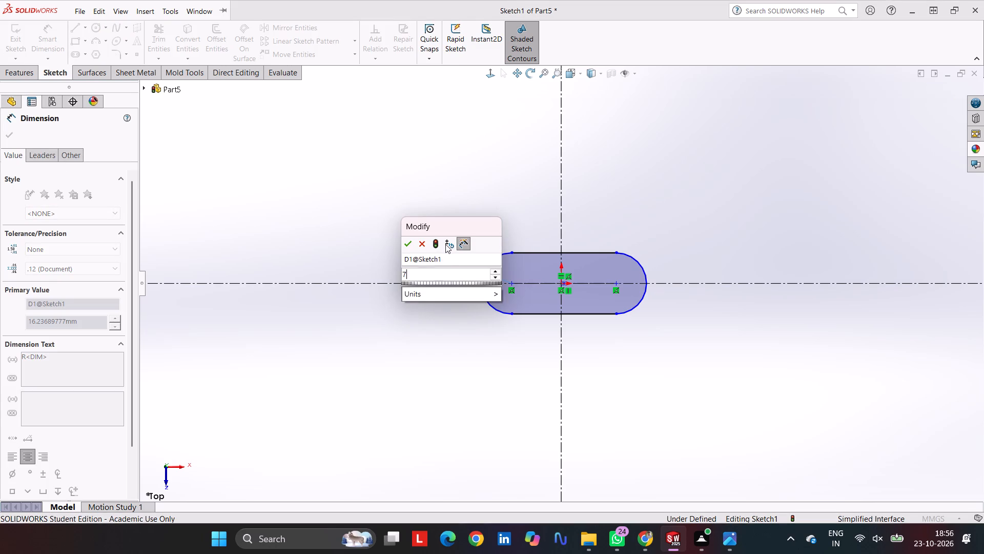
key(Return)
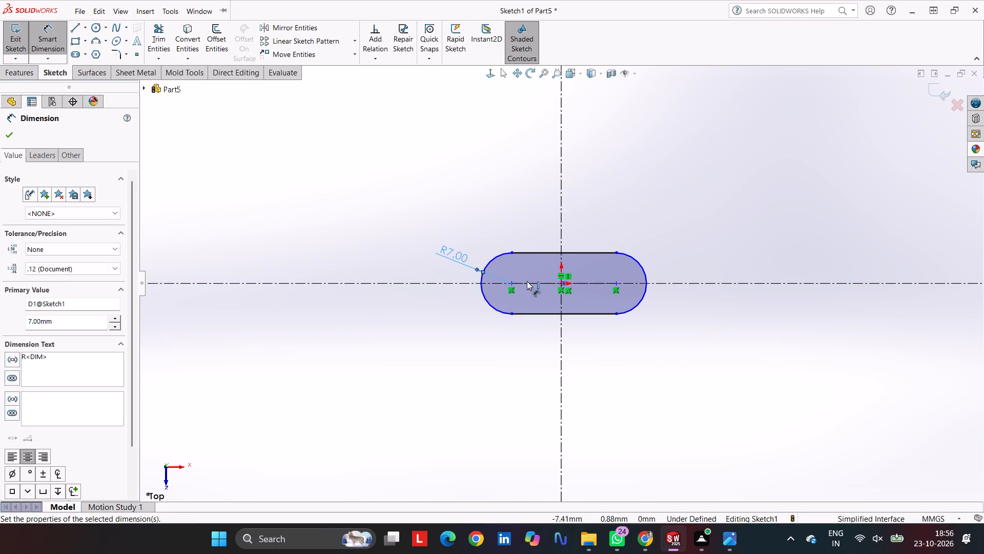
click(509, 284)
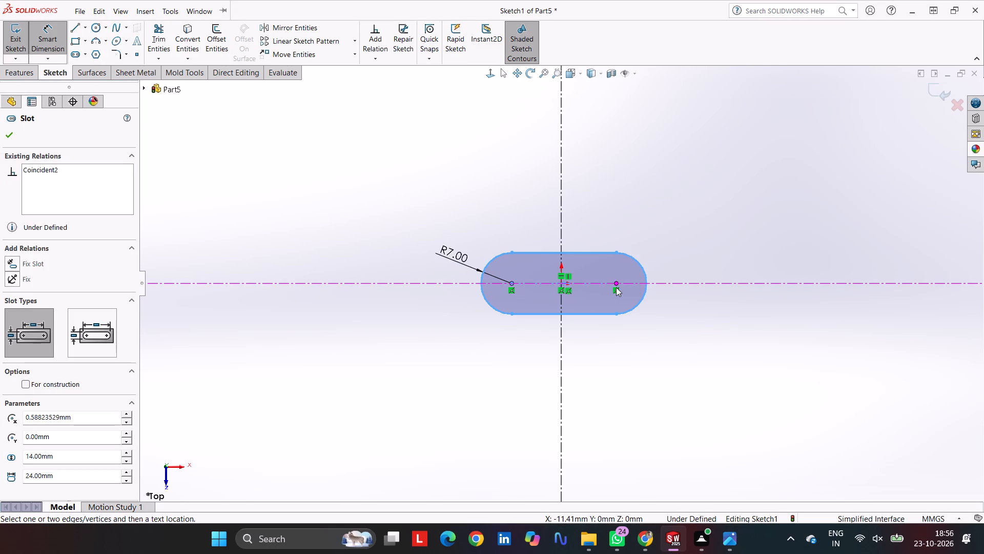
click(616, 286)
click(596, 219)
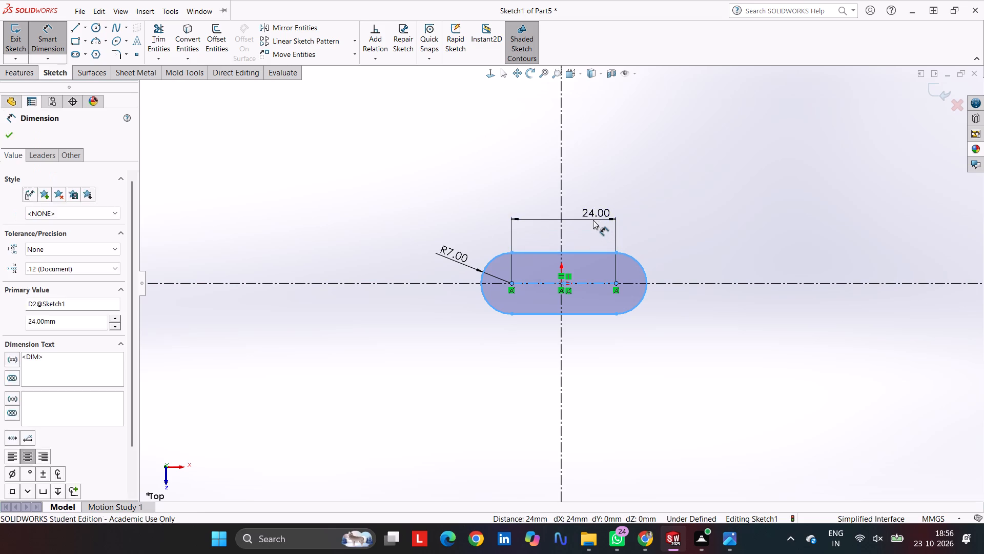
text(20)
key(Return)
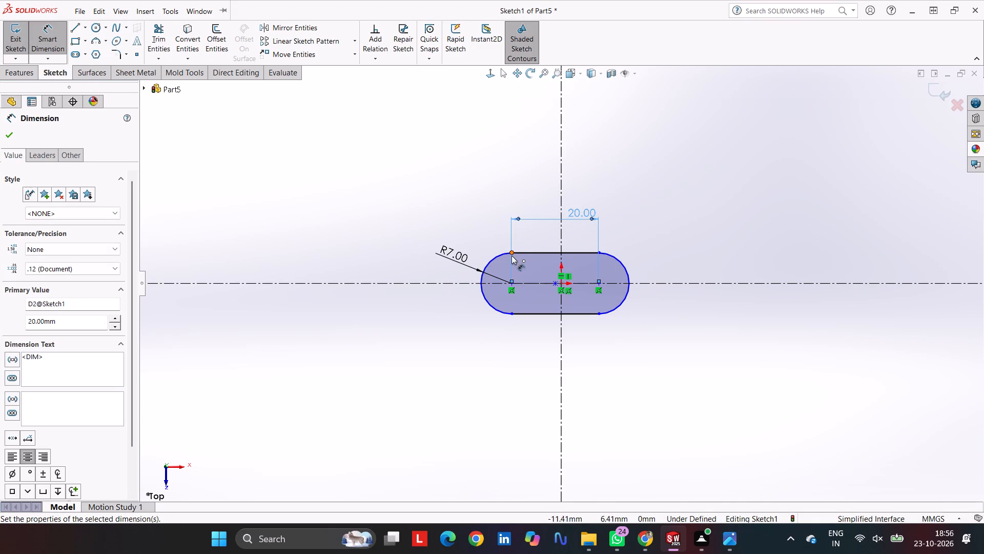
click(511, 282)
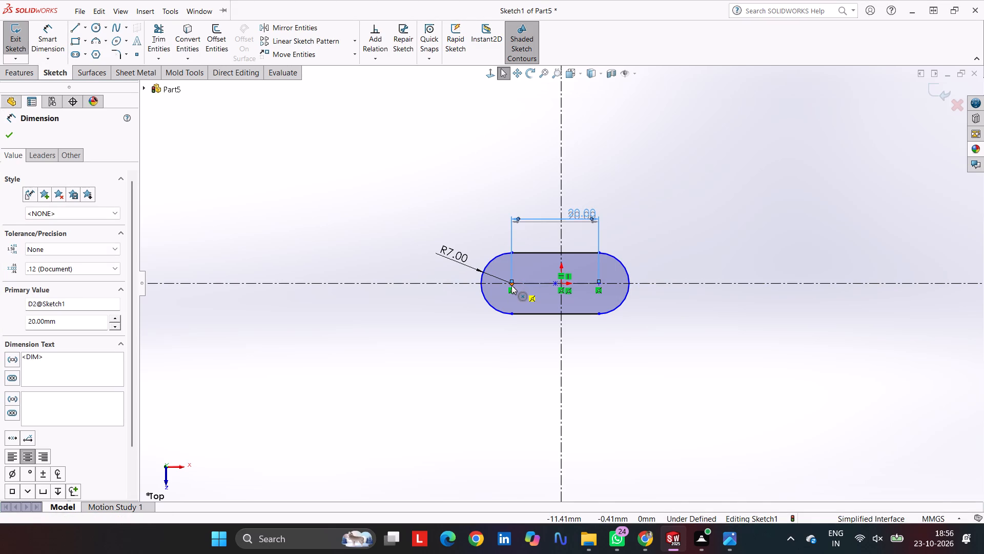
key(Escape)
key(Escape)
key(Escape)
Set the distance from the slot's left arc centre to the vertical construction line to 10 mm.
click(49, 36)
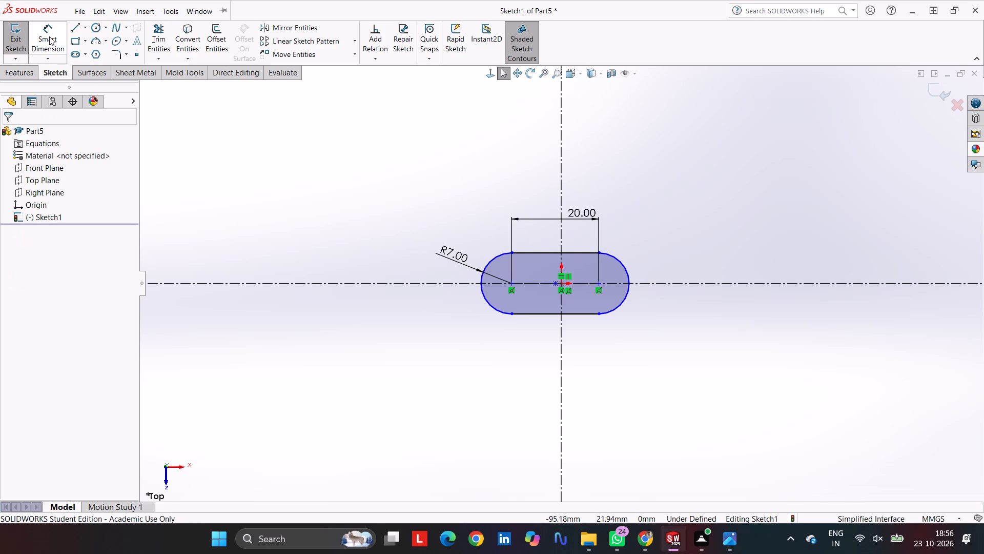
click(561, 232)
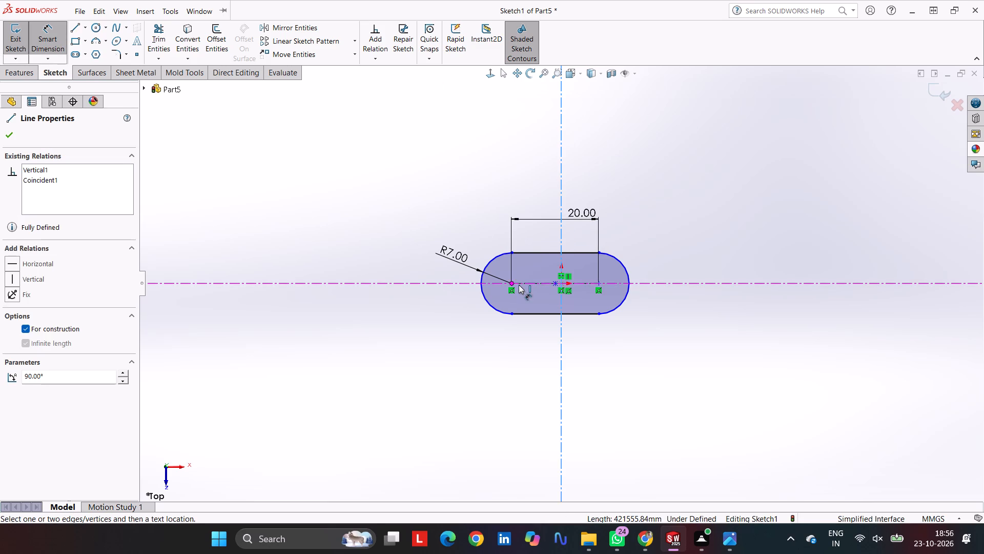
click(509, 281)
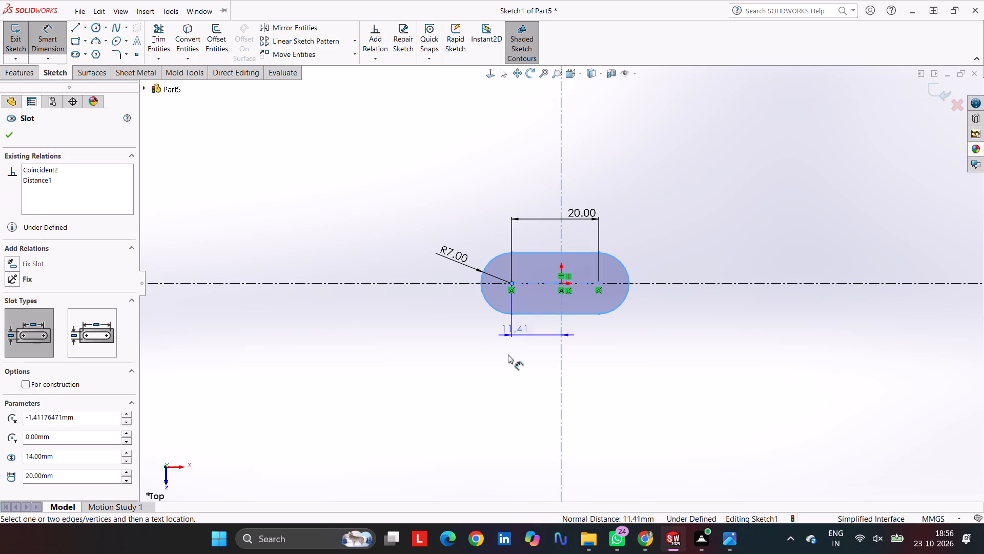
click(529, 345)
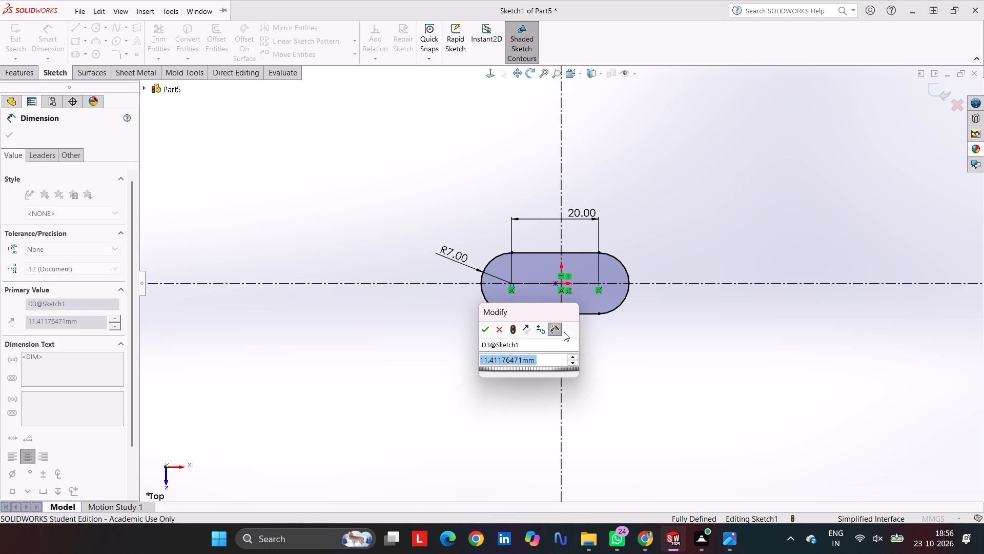
text(10)
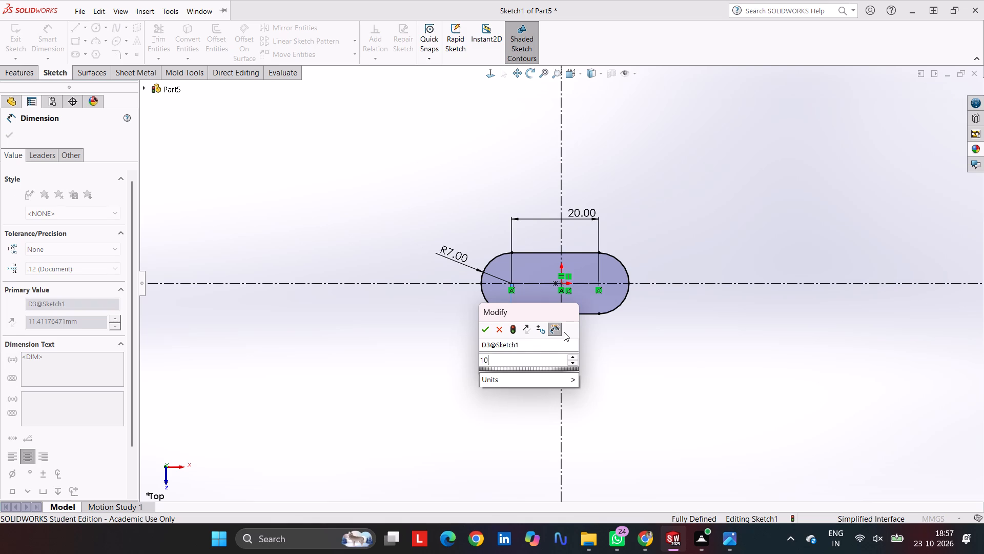
key(Return)
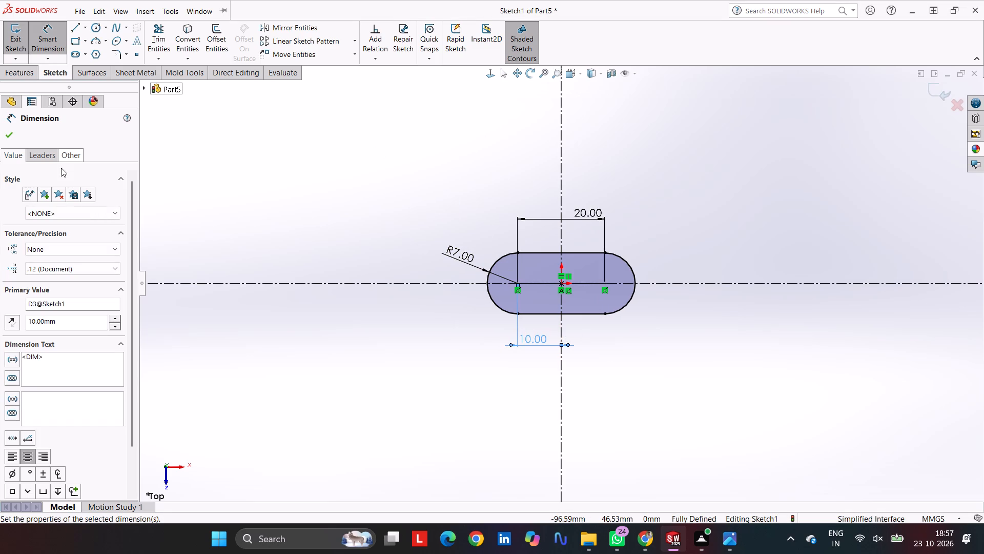
click(15, 134)
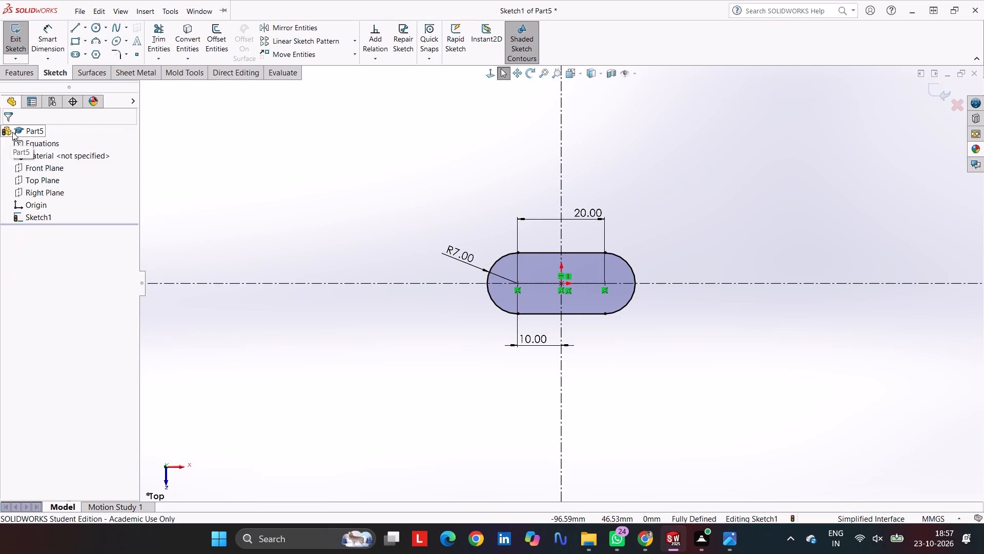
Extrude the slot profile as a boss 5 mm deep with the Mid Plane end condition.
click(22, 70)
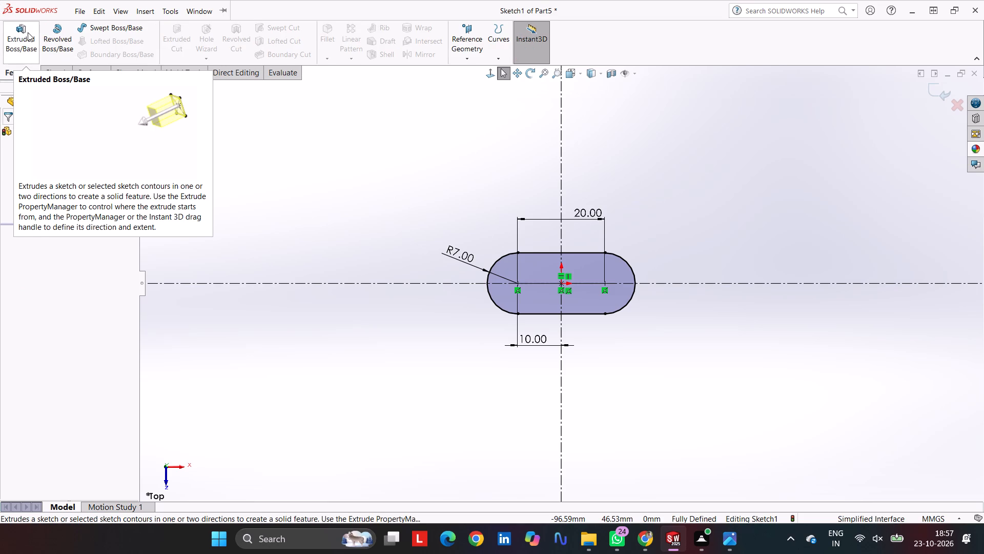
click(28, 32)
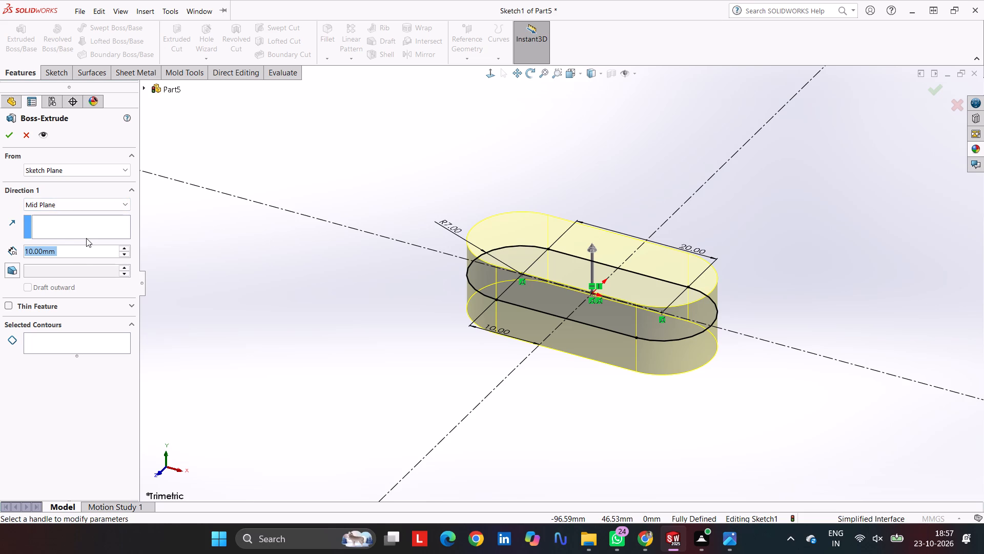
key(5)
key(Return)
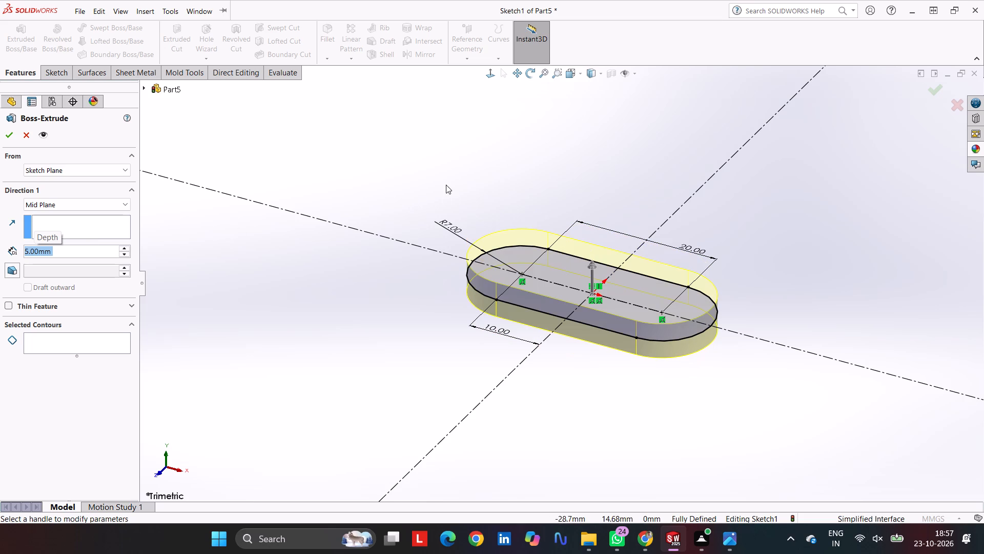
key(Return)
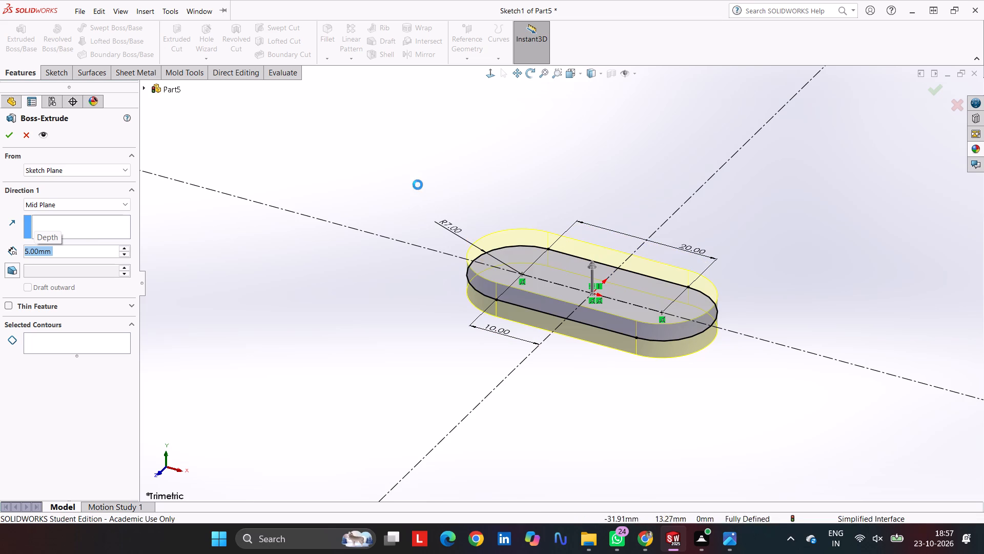
click(455, 196)
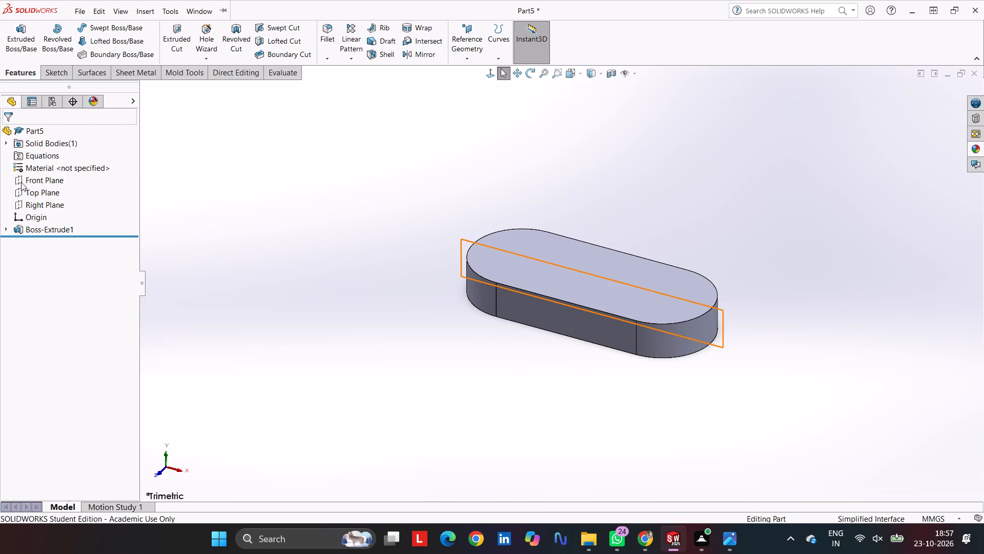
Start a sketch on the Top Plane and draw circles about 6 mm and 6.8 mm in diameter at the link's left and right end centres.
click(26, 181)
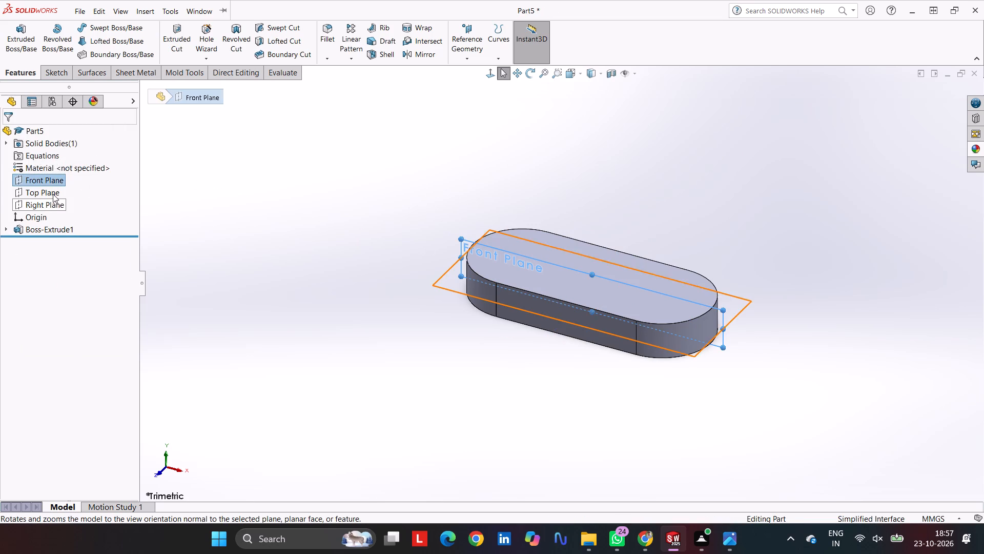
click(53, 194)
click(49, 76)
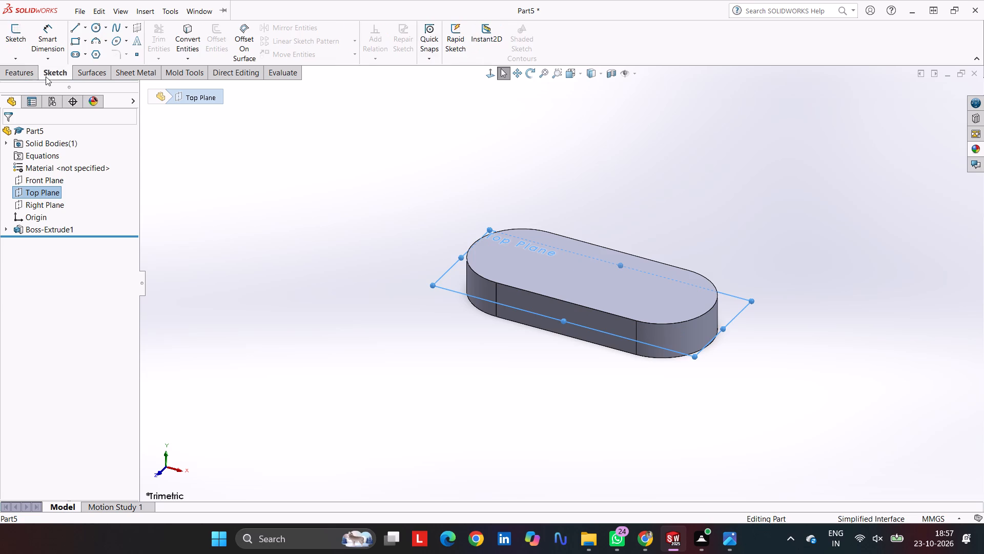
click(23, 40)
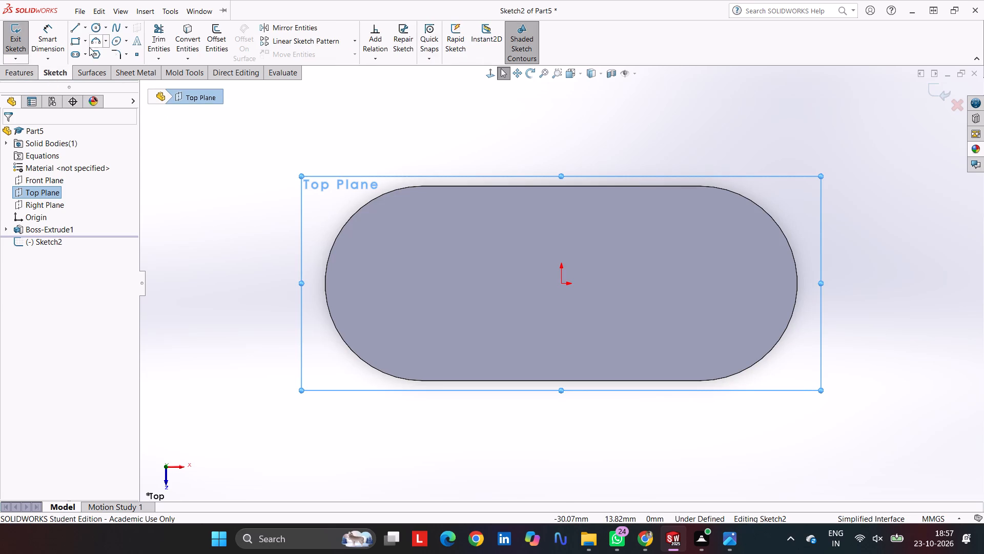
click(95, 27)
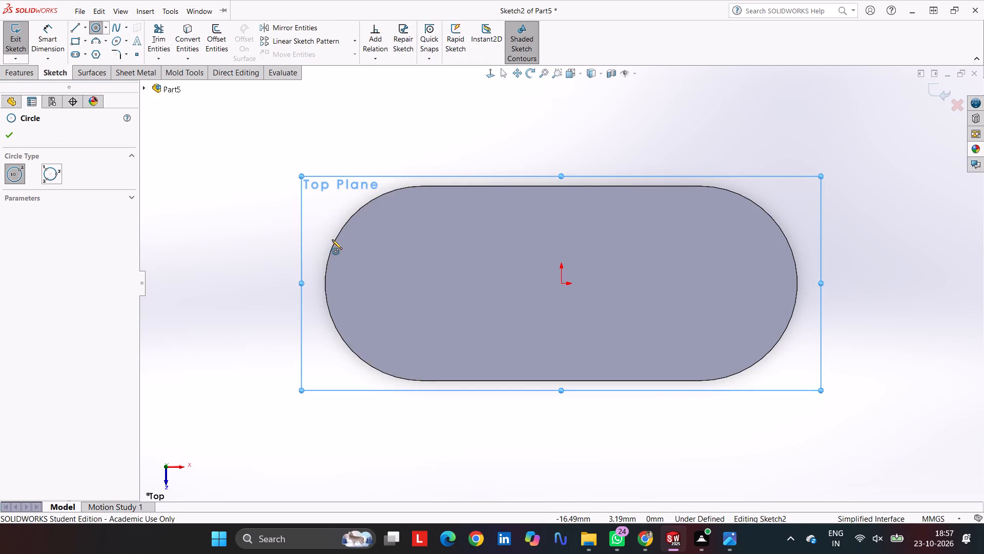
click(419, 283)
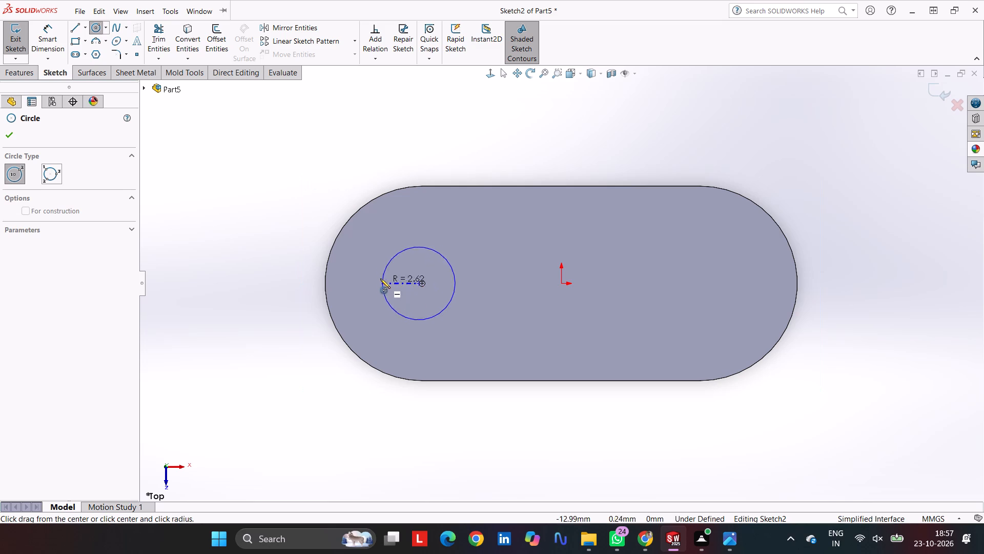
click(378, 276)
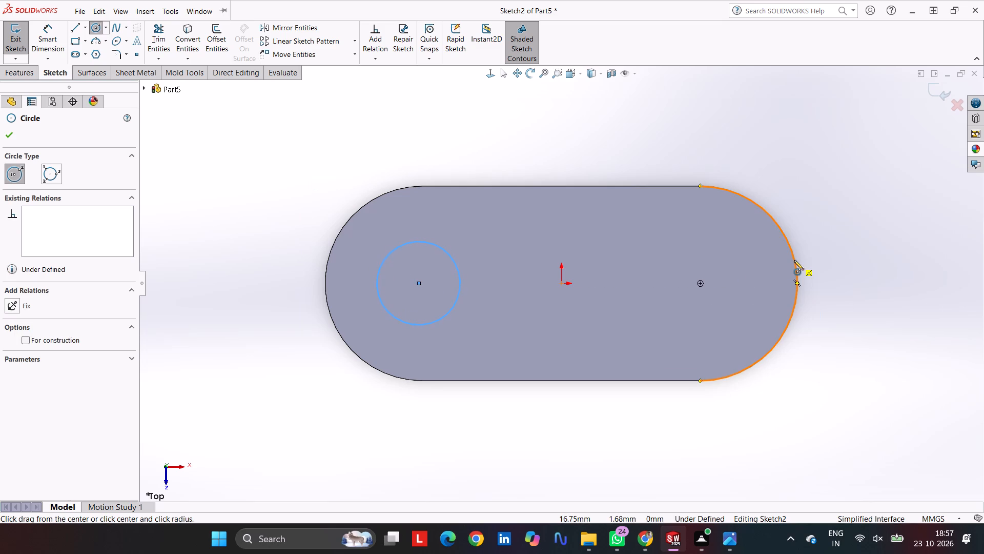
click(701, 283)
click(655, 298)
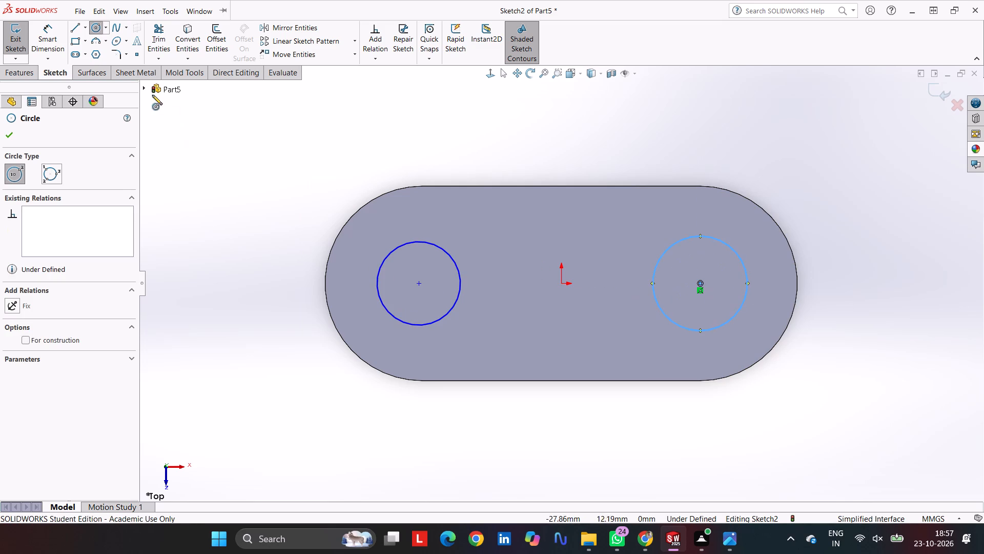
Set the diameter of both circles to 8 mm.
click(39, 29)
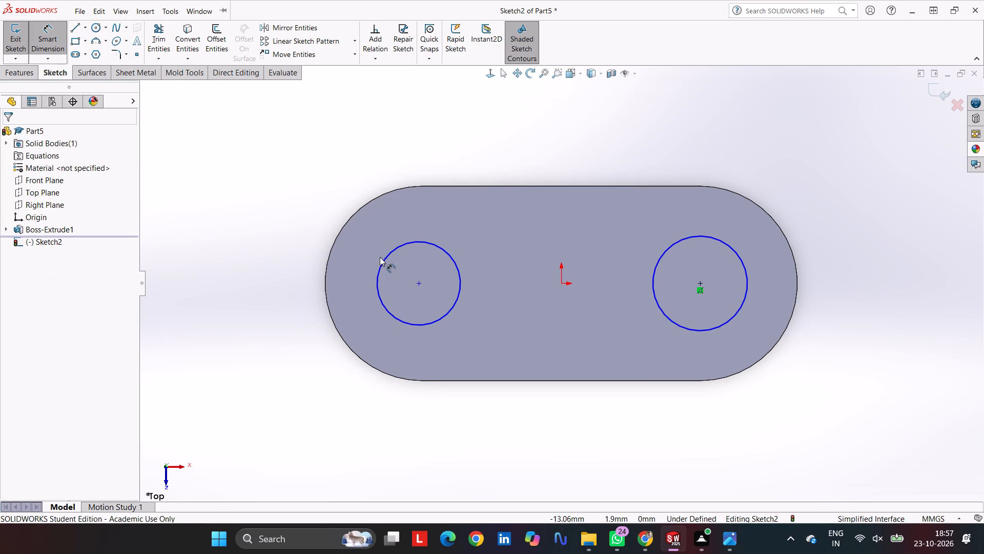
drag(383, 260, 379, 254)
click(284, 195)
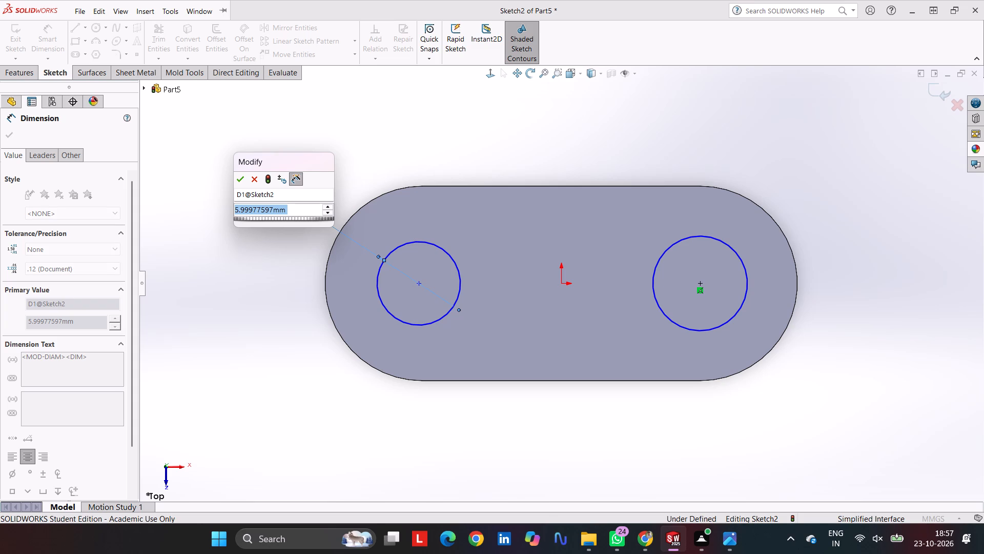
key(8)
key(Return)
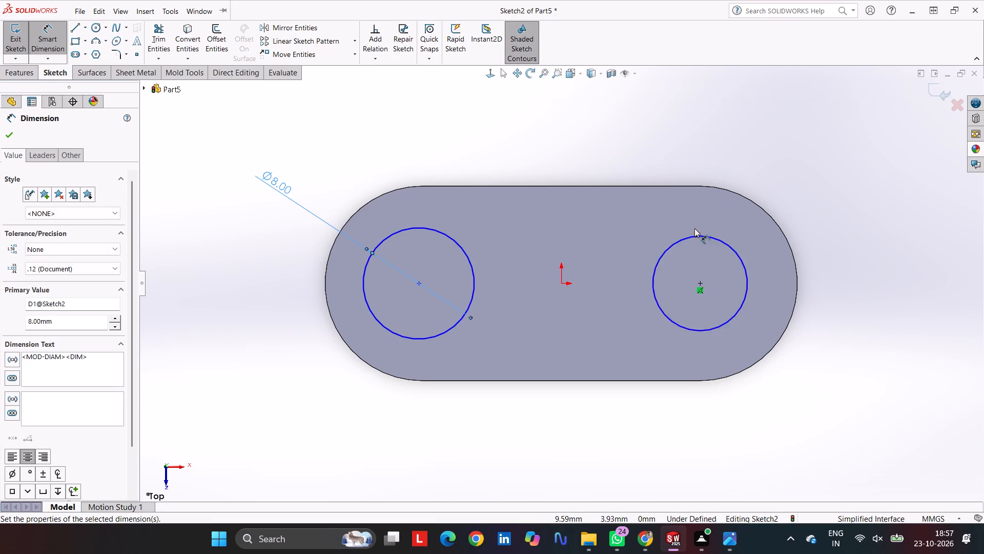
click(696, 235)
click(679, 133)
key(8)
key(Return)
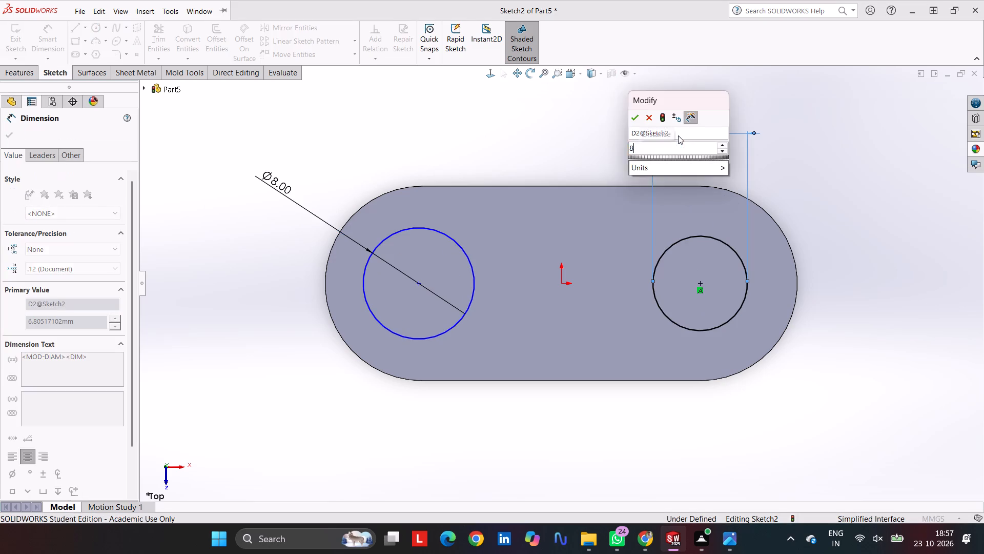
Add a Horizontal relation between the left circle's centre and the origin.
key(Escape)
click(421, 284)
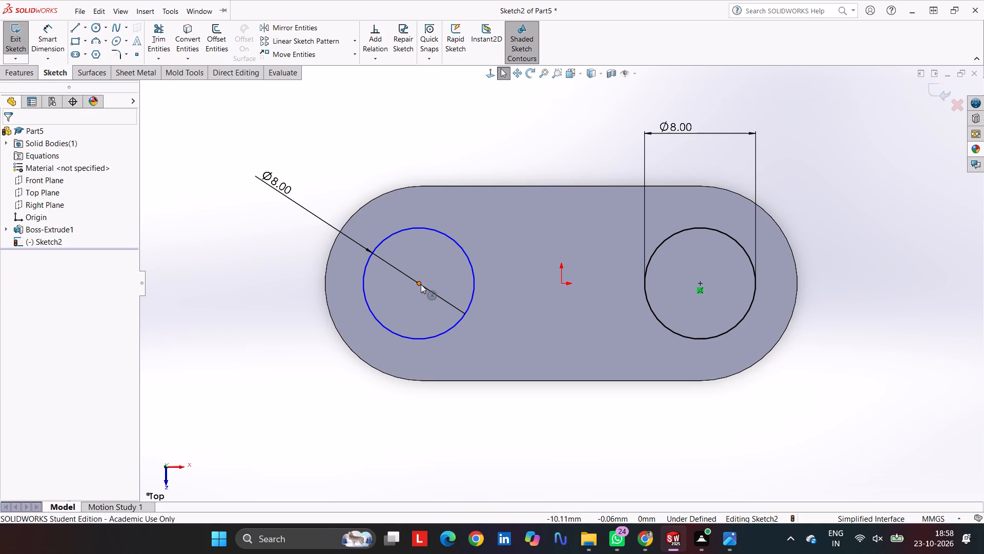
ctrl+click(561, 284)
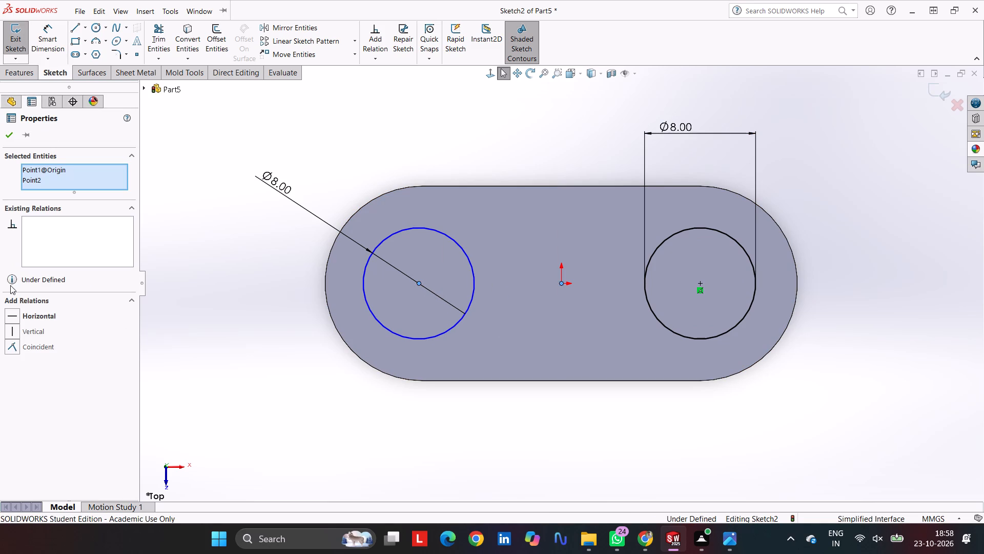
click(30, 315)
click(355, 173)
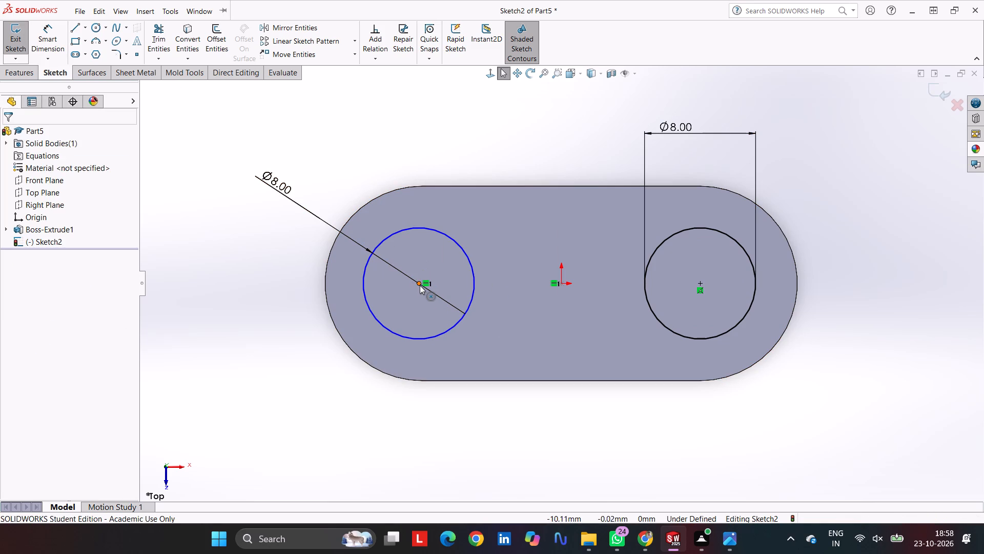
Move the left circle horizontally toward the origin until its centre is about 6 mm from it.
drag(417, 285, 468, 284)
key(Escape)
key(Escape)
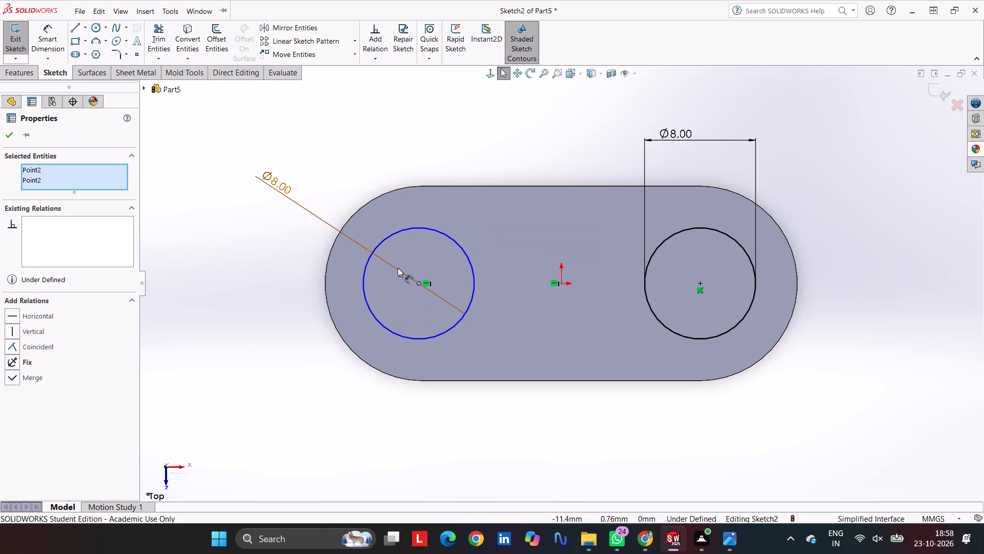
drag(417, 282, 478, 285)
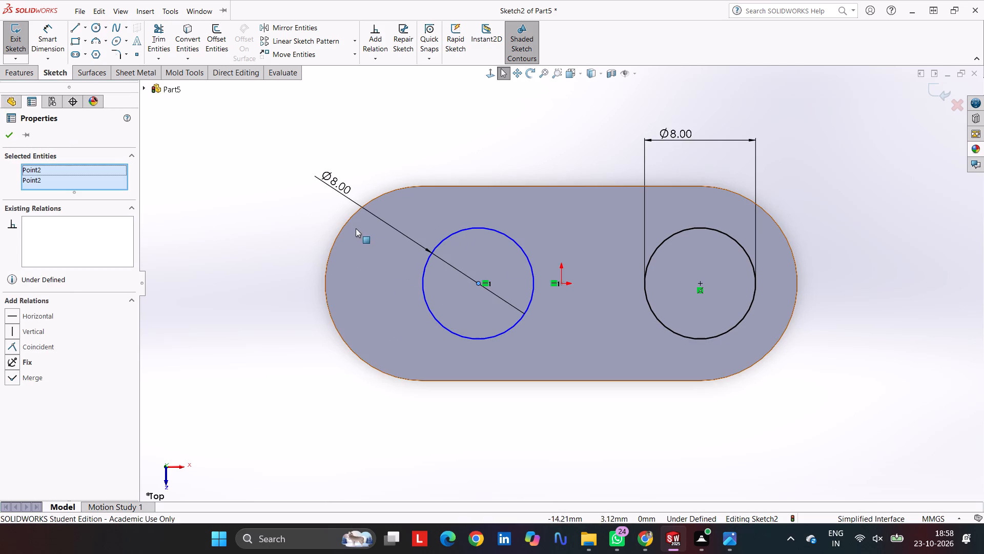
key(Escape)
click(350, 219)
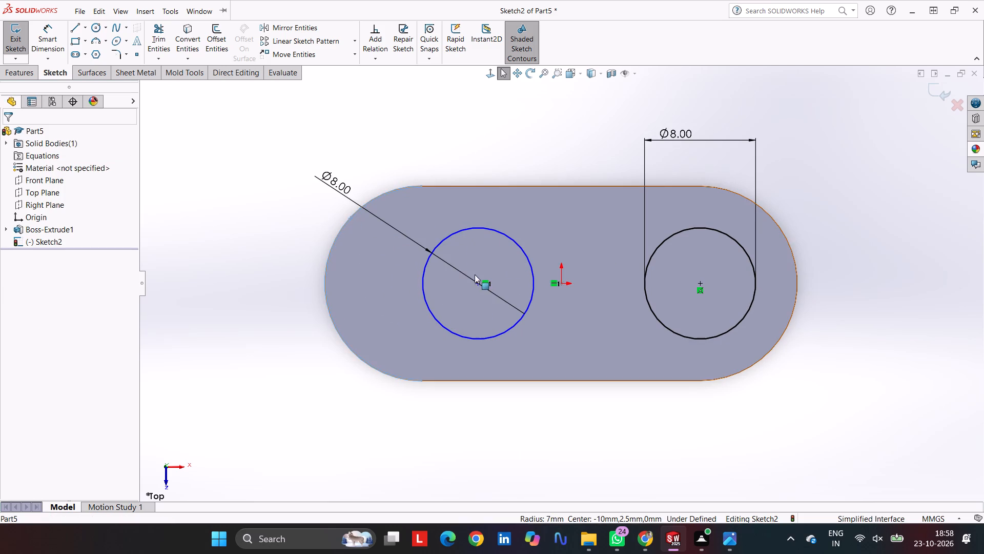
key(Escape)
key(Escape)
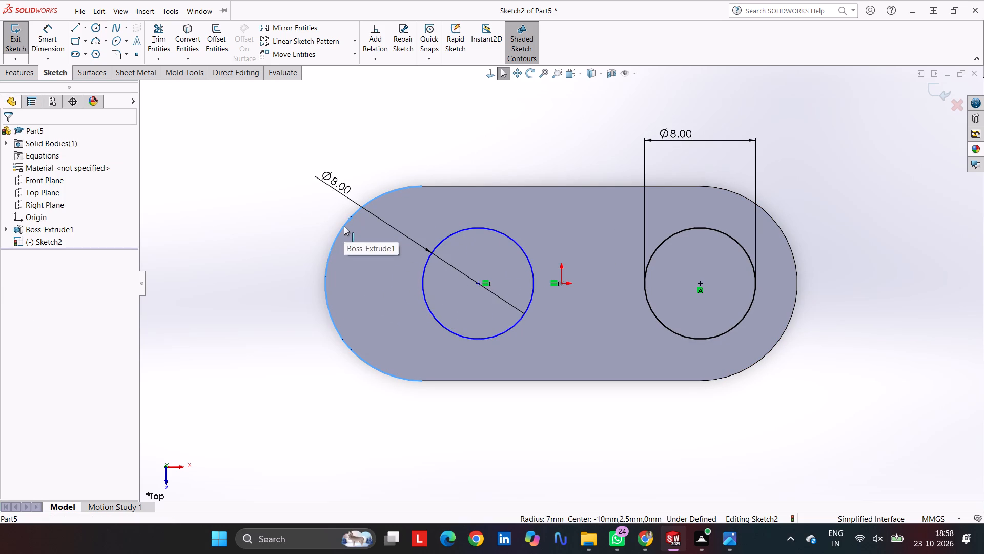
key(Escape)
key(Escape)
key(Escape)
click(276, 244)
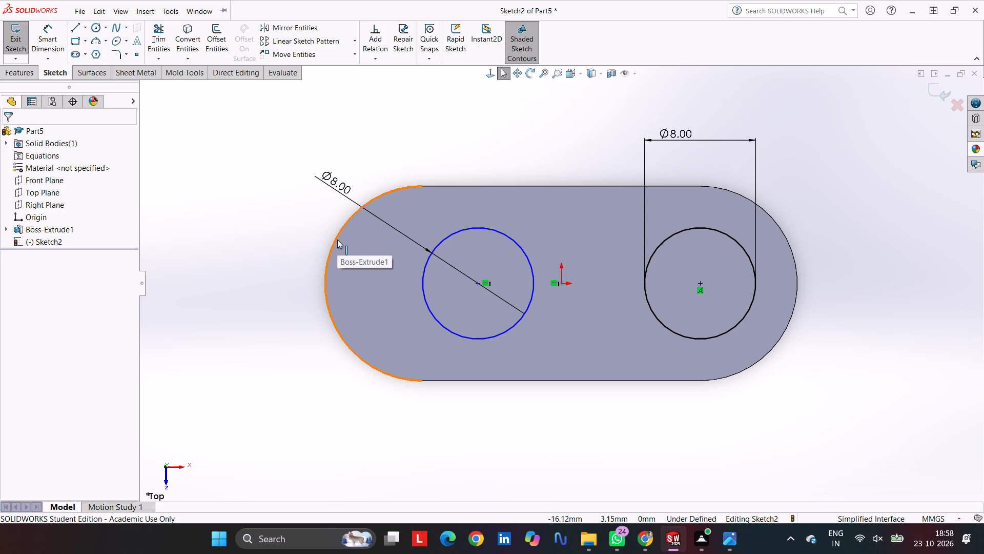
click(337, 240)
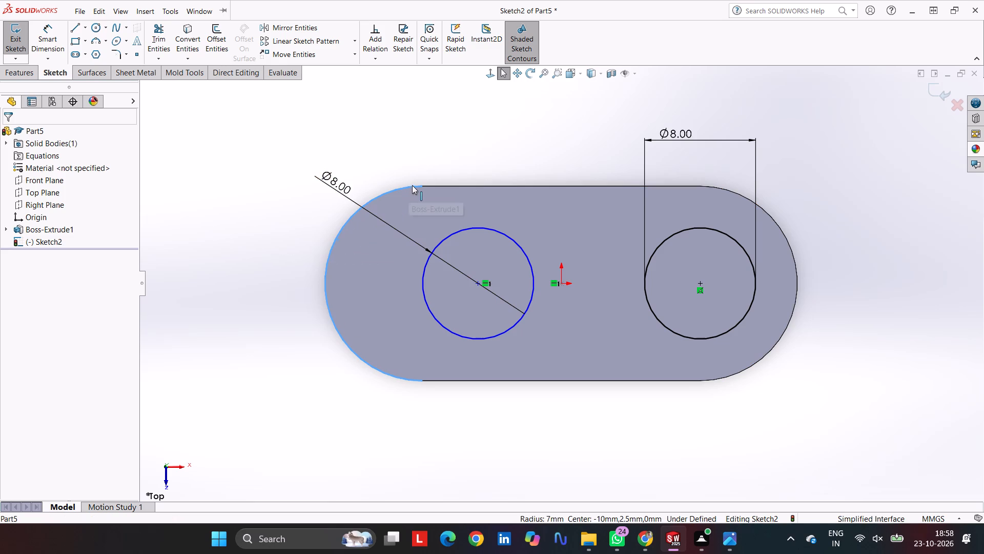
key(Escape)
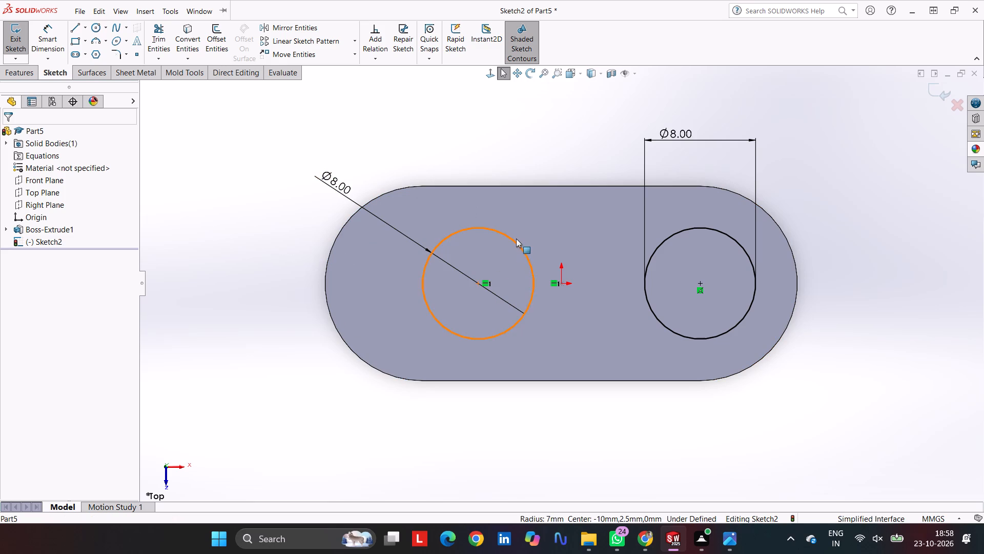
Delete the left circle and redraw it about 7.3 mm in diameter, centred on the link's left end arc.
click(513, 241)
key(Delete)
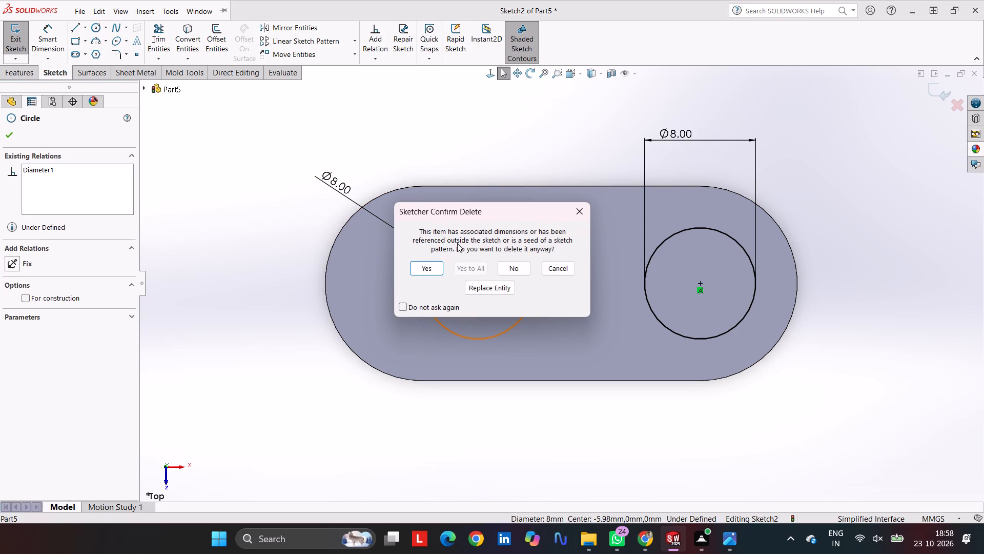
click(415, 272)
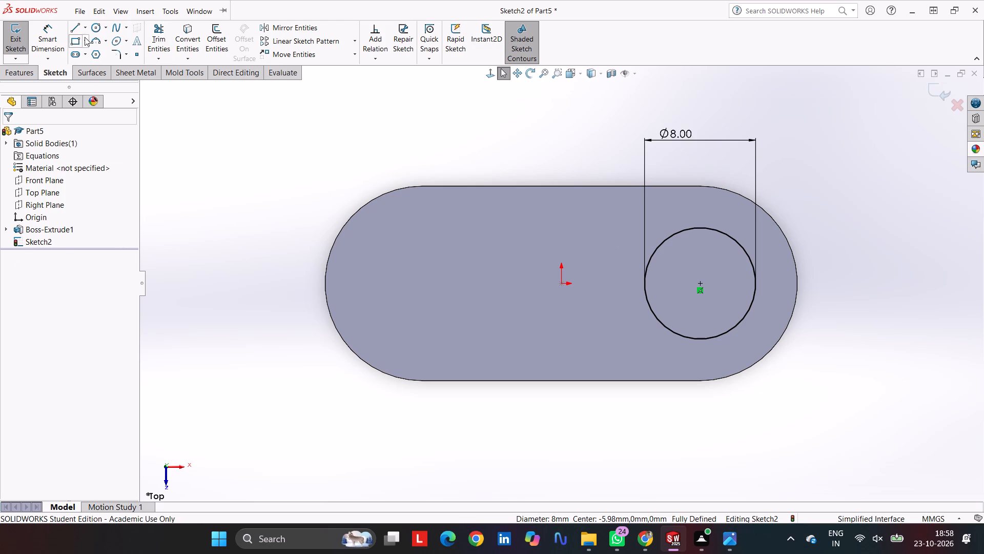
click(97, 29)
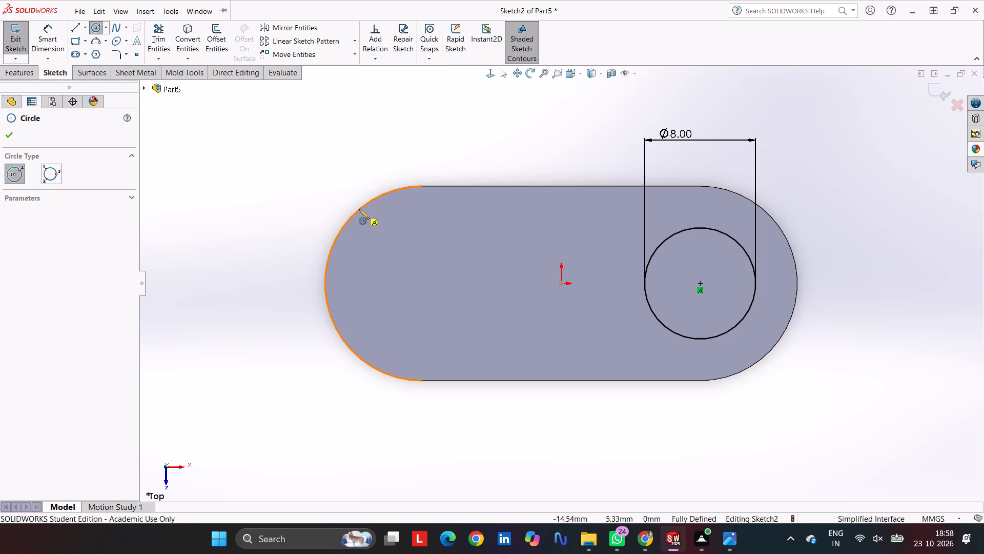
click(422, 284)
click(385, 319)
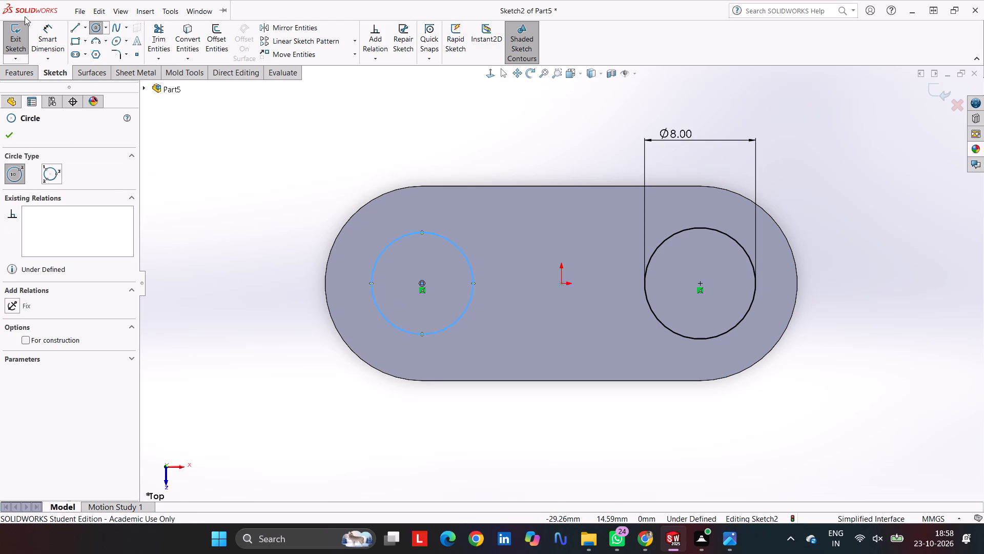
Set the diameter of the redrawn left circle to 8 mm.
click(37, 31)
click(424, 235)
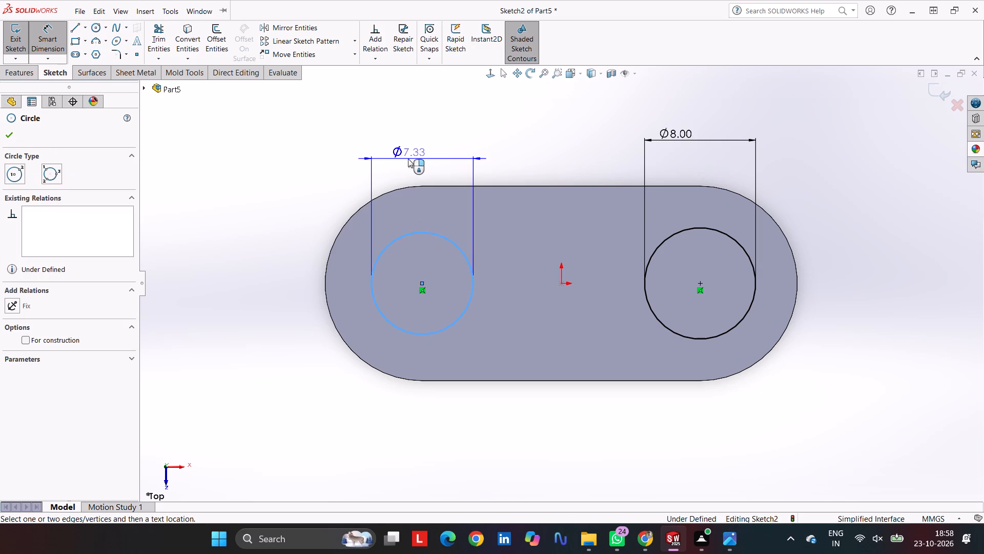
click(408, 155)
key(8)
key(Return)
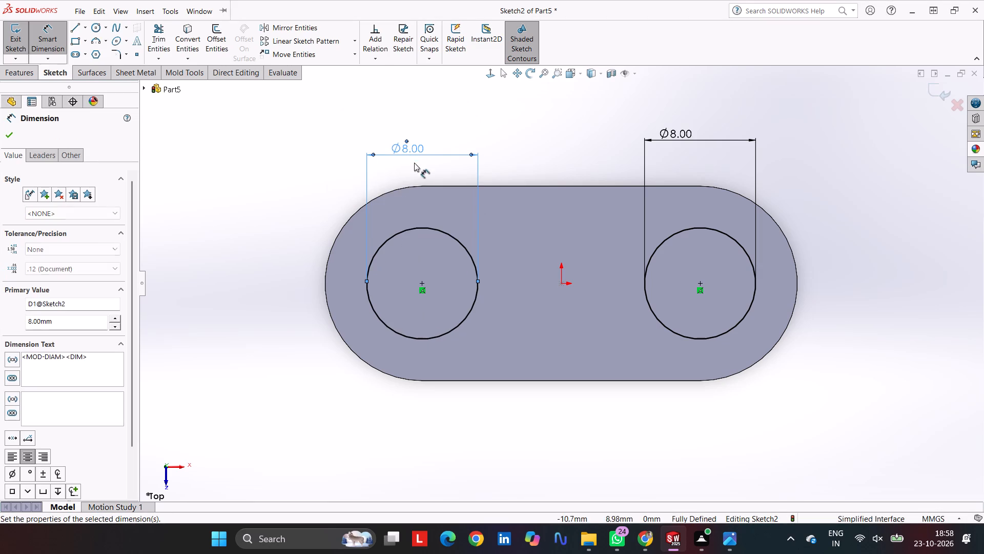
click(12, 134)
Cut both circles through the link with Extruded Cut, 5 mm deep with the Mid Plane end condition.
click(14, 76)
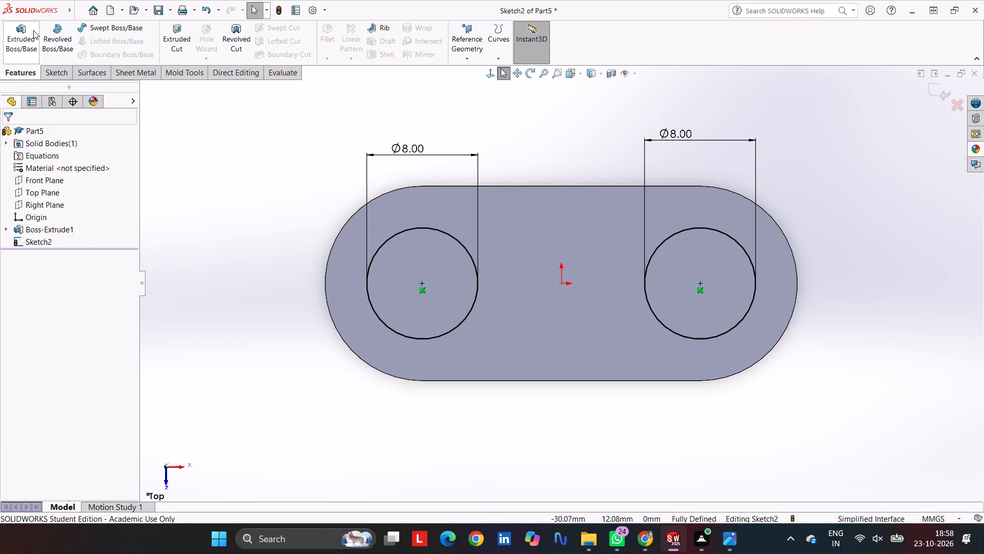
click(25, 39)
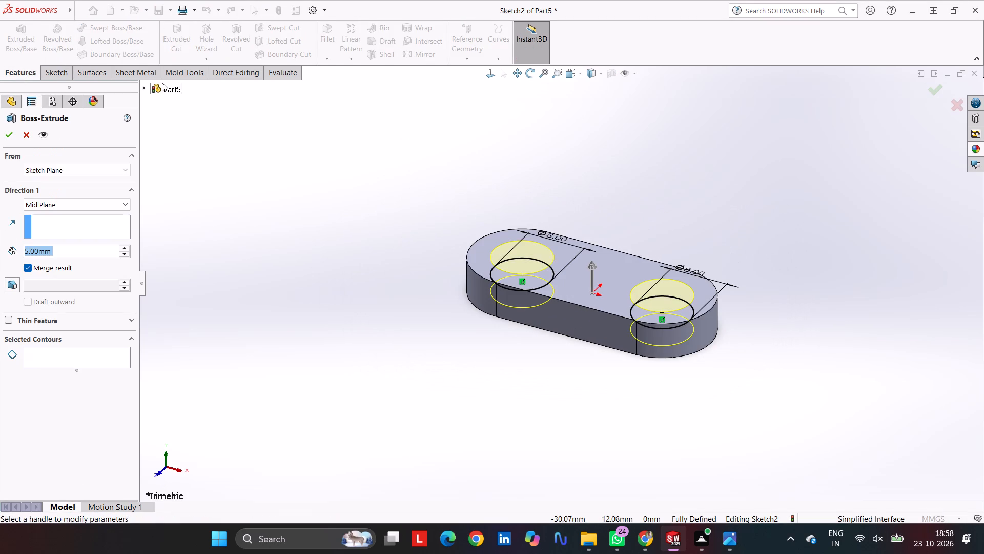
click(26, 136)
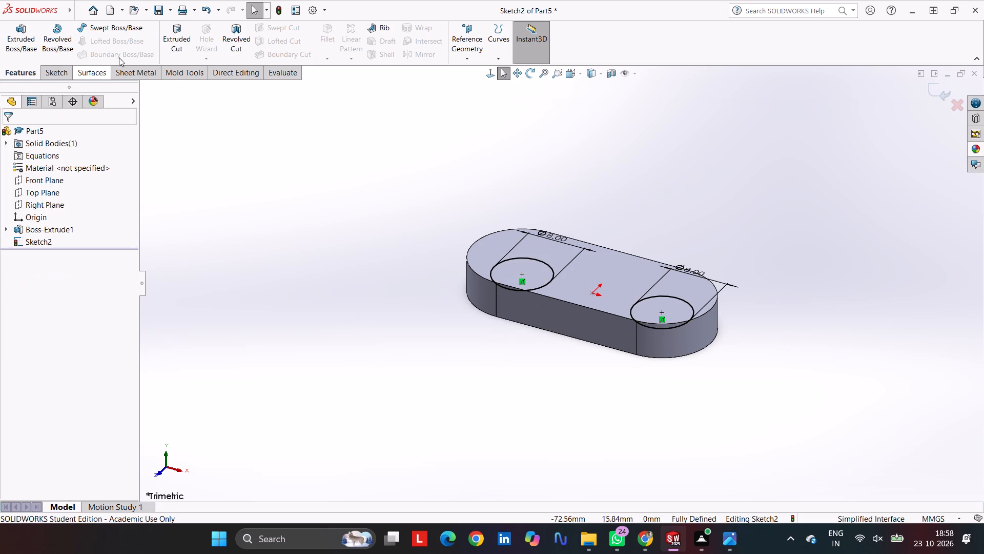
click(176, 36)
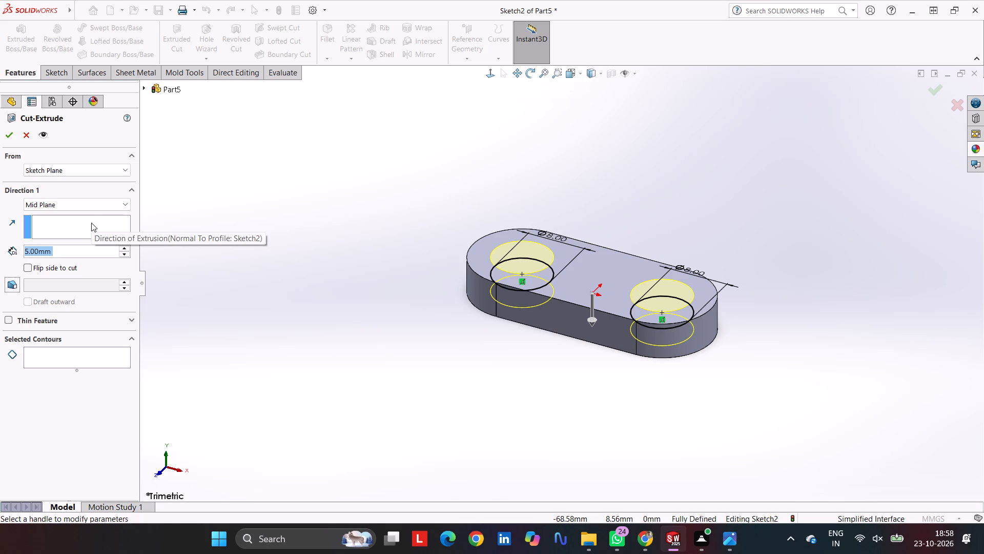
key(Return)
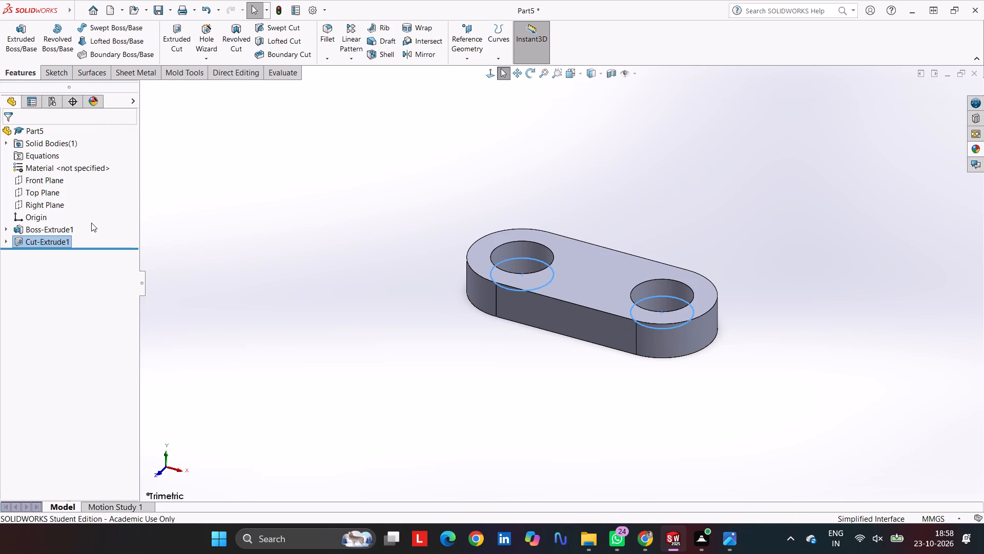
click(311, 177)
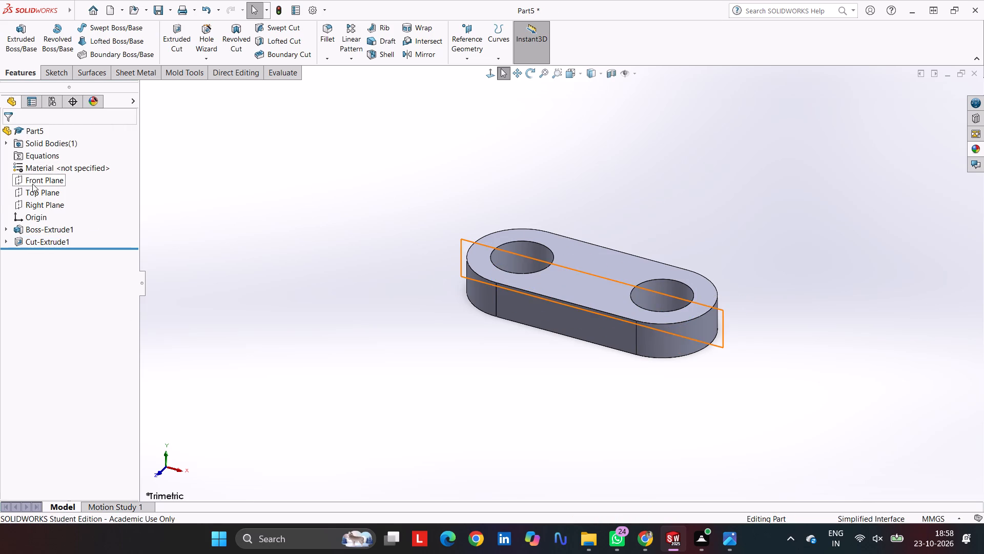
Apply the bright yellow standard colour to the link's whole body.
right_click(585, 273)
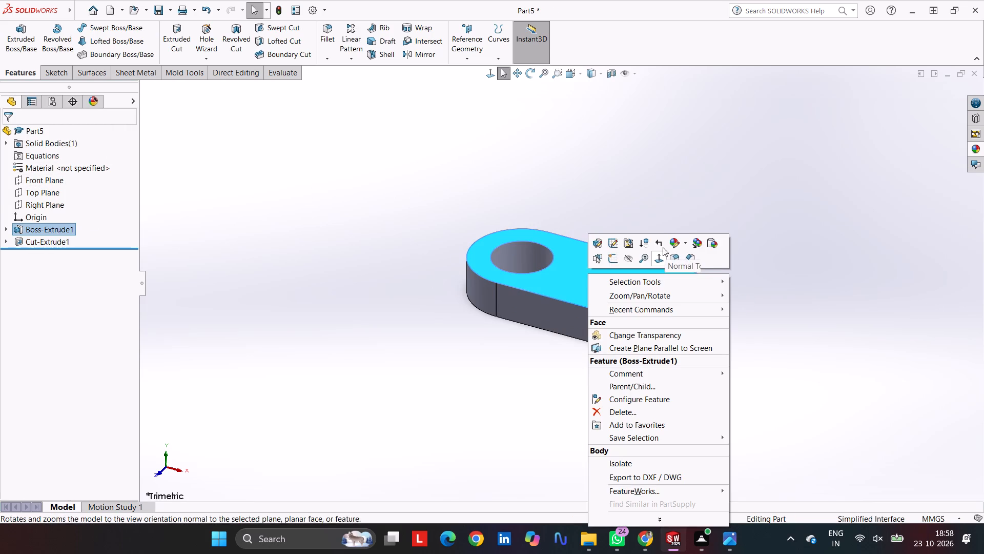
click(671, 244)
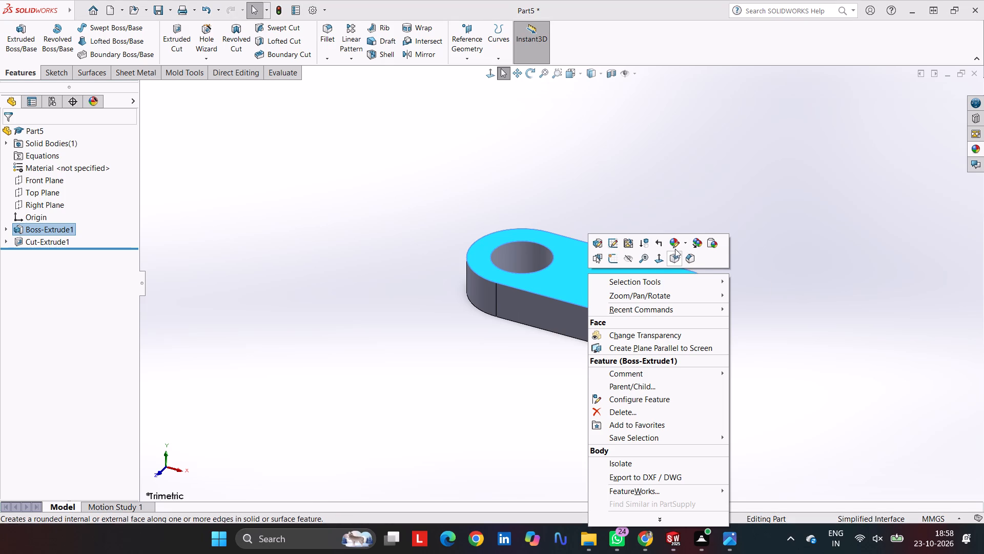
click(678, 244)
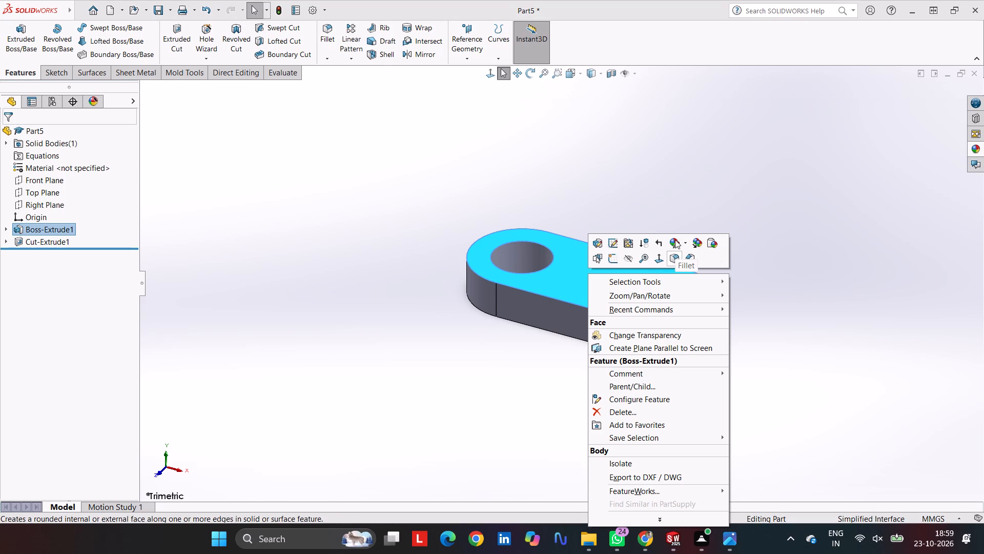
click(675, 240)
click(682, 286)
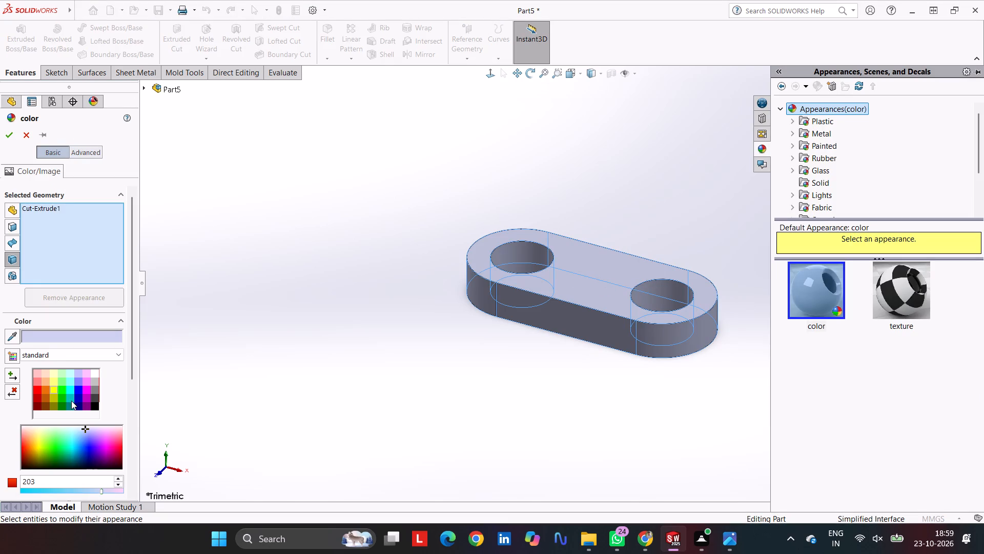
click(601, 284)
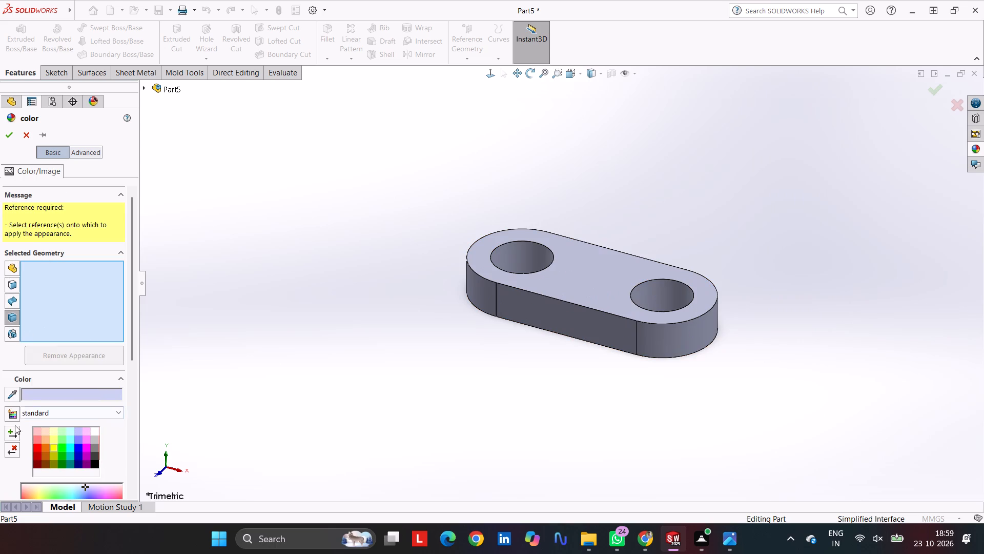
click(53, 447)
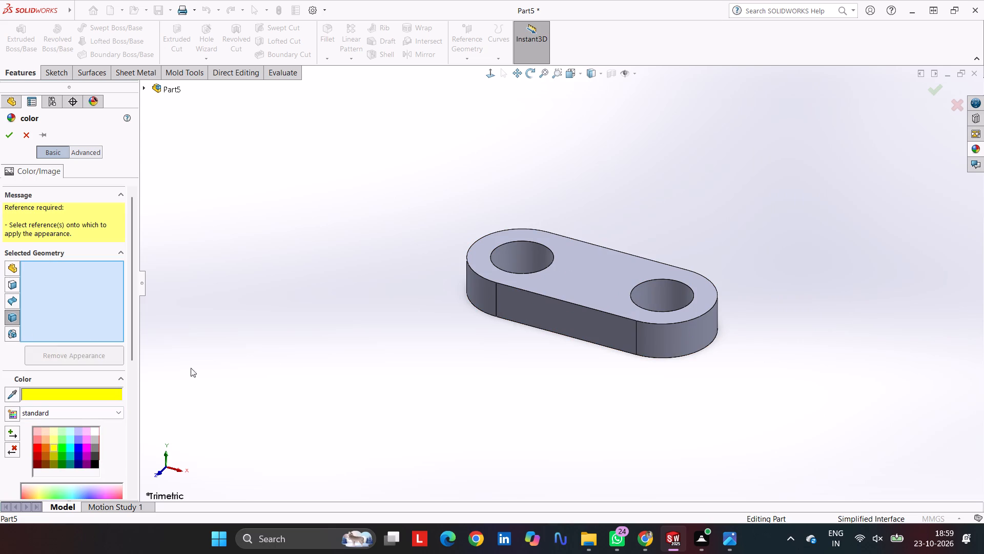
click(597, 286)
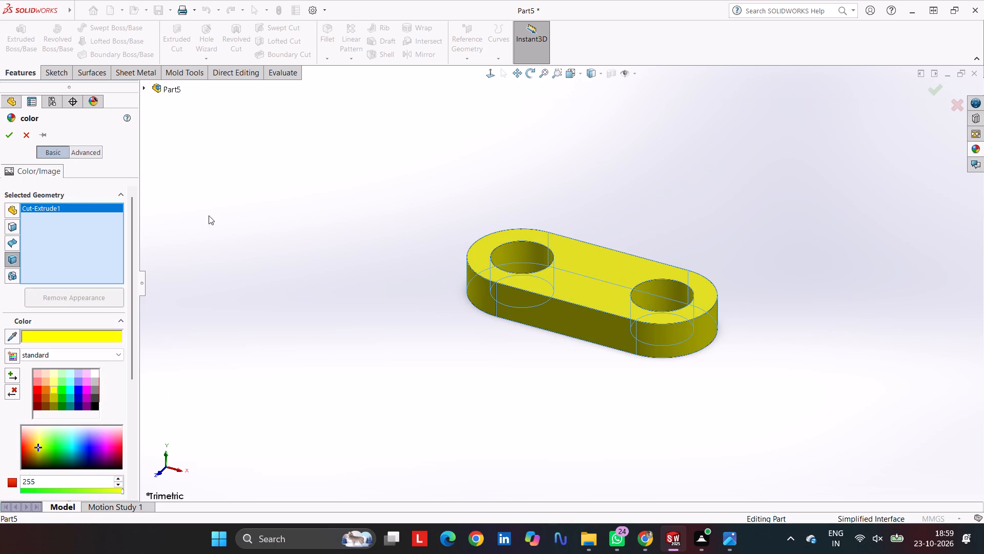
click(15, 138)
click(405, 210)
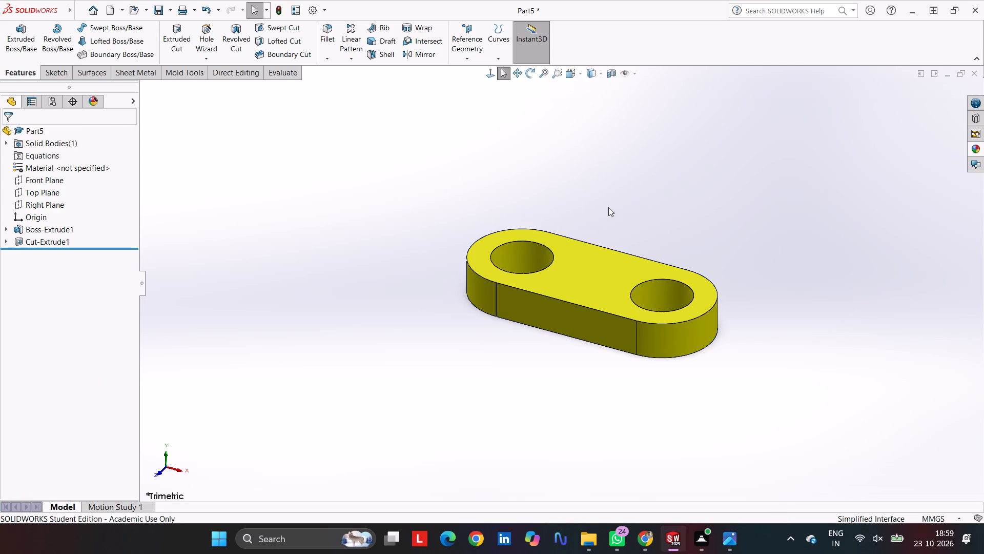
Save the link in isometric view as a SOLIDWORKS part named Part5 in the Manual Mechanical Gripper folder.
click(686, 209)
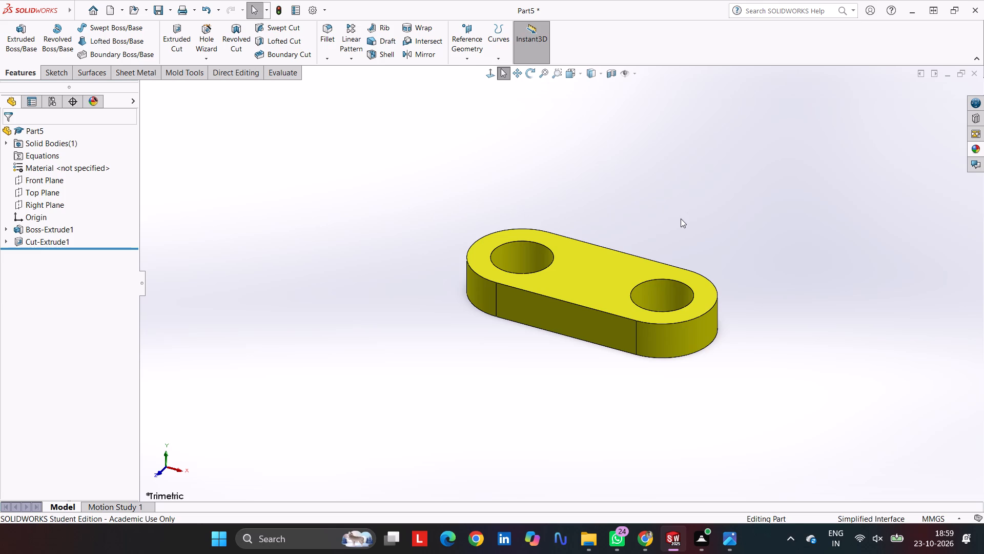
key(ctrl+7)
click(707, 199)
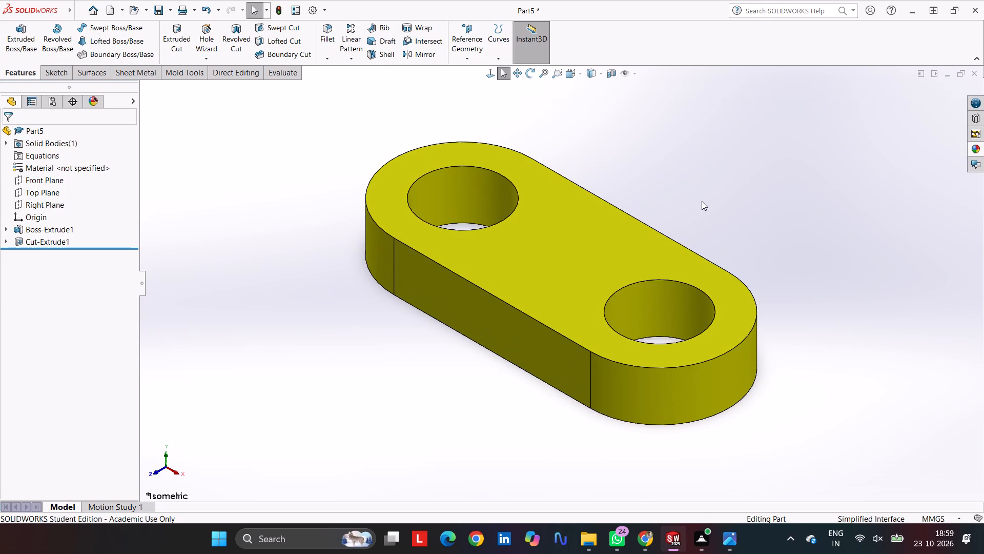
key(ctrl+s)
scroll(565, 225, down, 5)
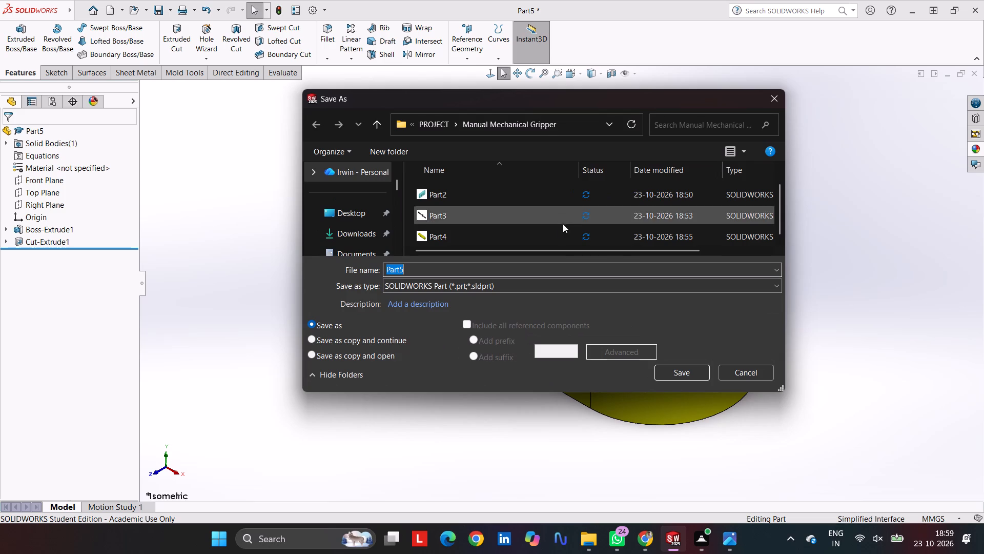
click(700, 376)
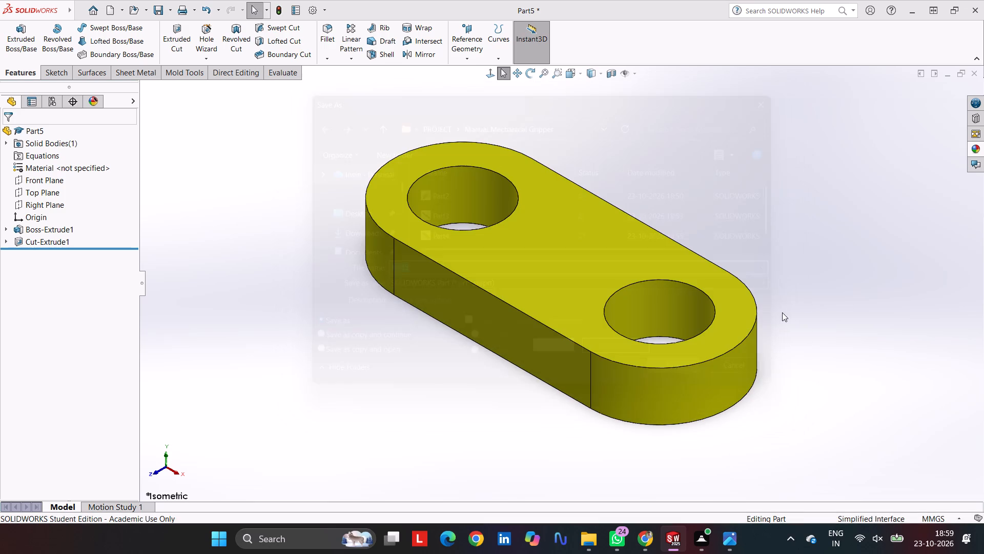
Set the link's print page setup to A4 paper in landscape orientation.
click(802, 286)
key(ctrl+p)
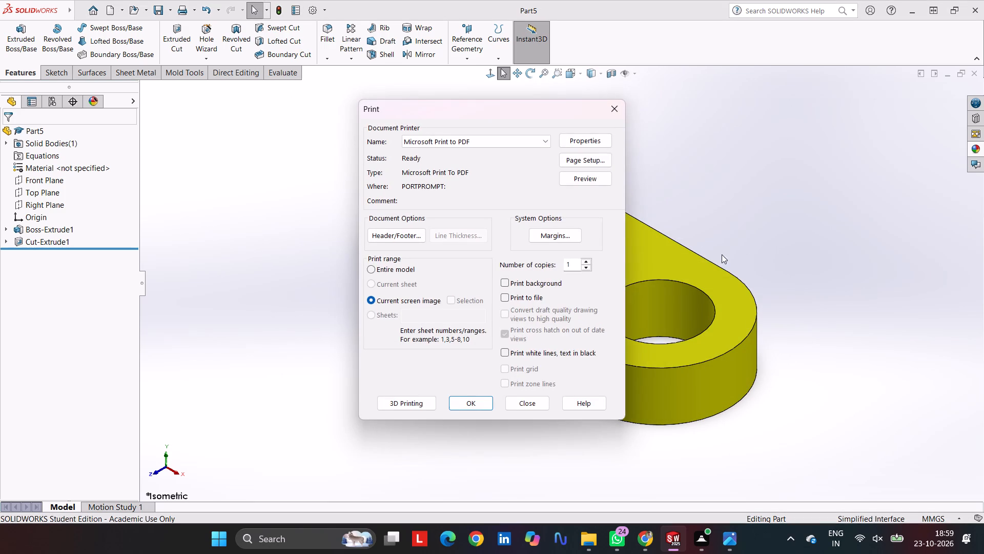
click(597, 161)
scroll(479, 262, down, 1)
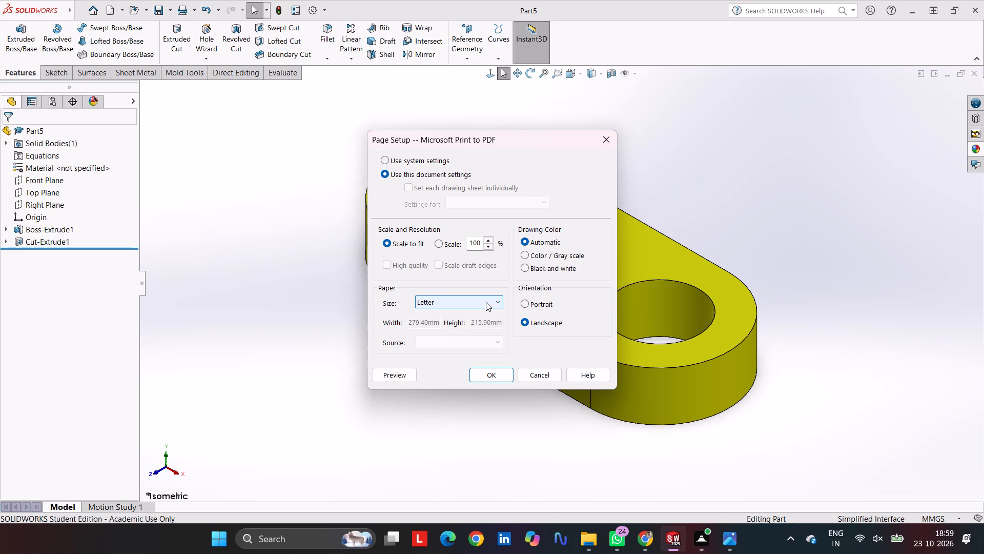
click(494, 303)
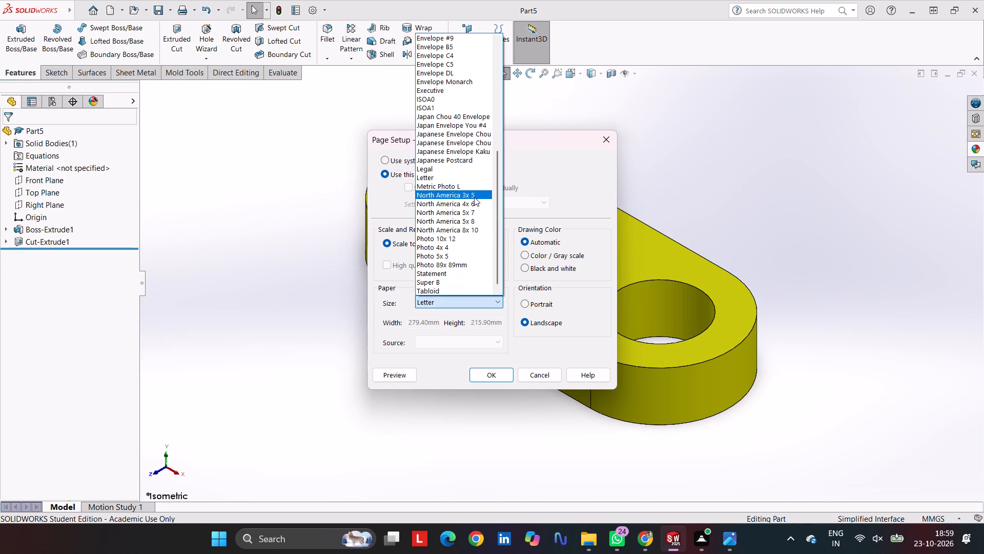
scroll(474, 197, up, 19)
scroll(466, 189, up, 6)
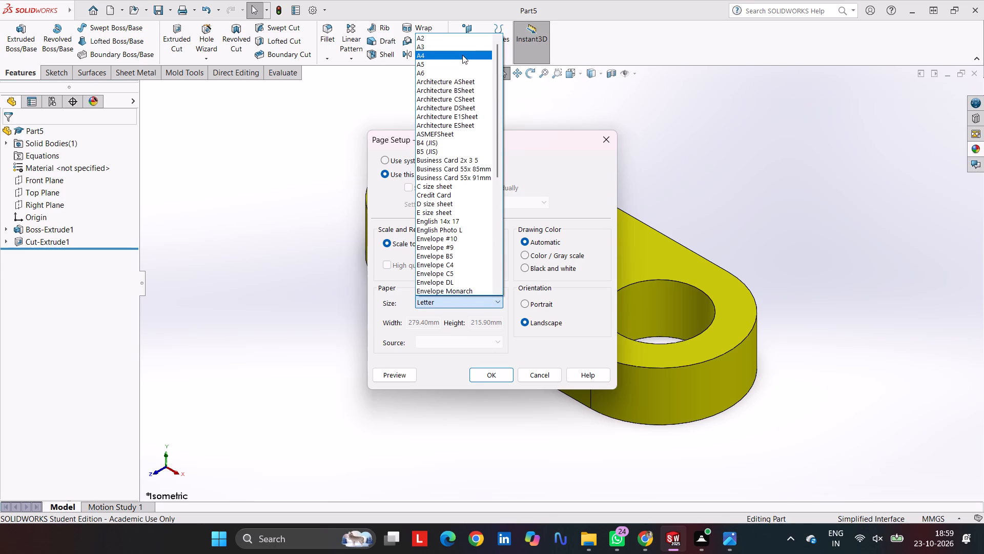
click(462, 55)
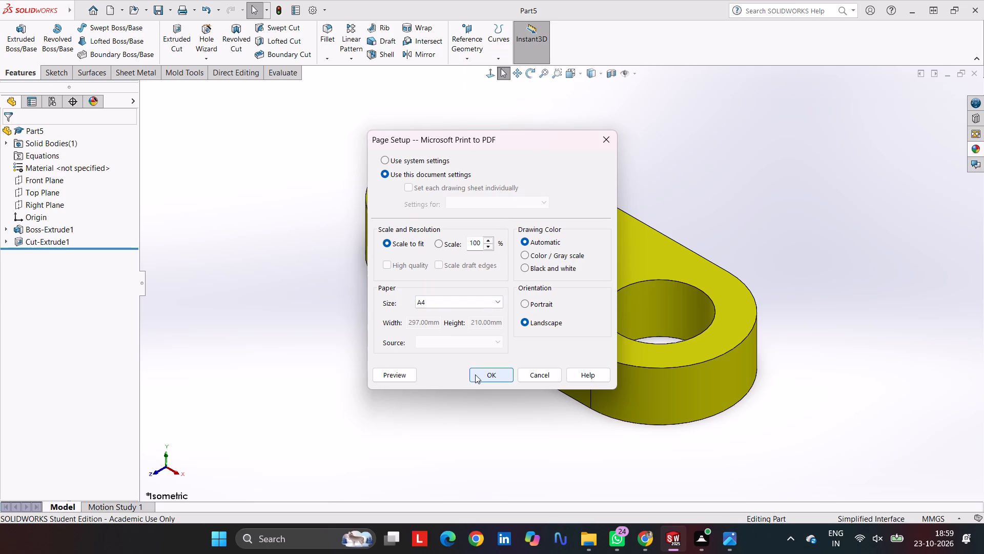
click(477, 374)
Print the link's current screen image to a PDF named 5 in the Manual Mechanical Gripper folder.
click(469, 405)
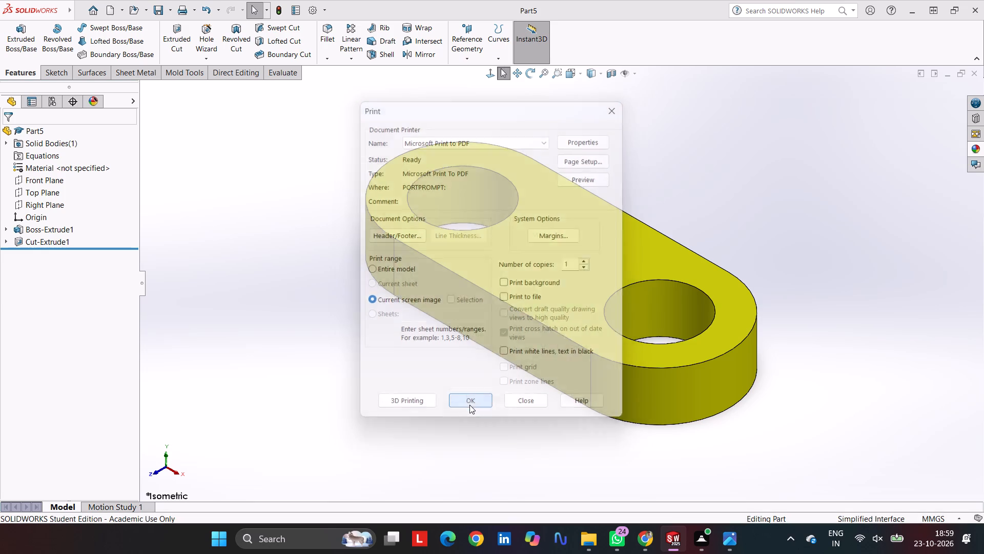
scroll(575, 268, down, 2)
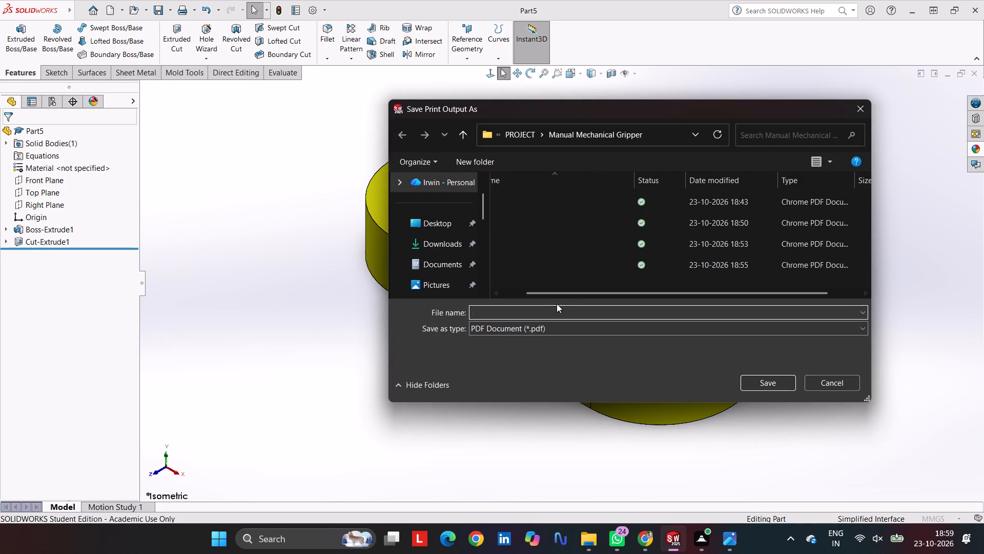
scroll(577, 256, up, 3)
click(541, 310)
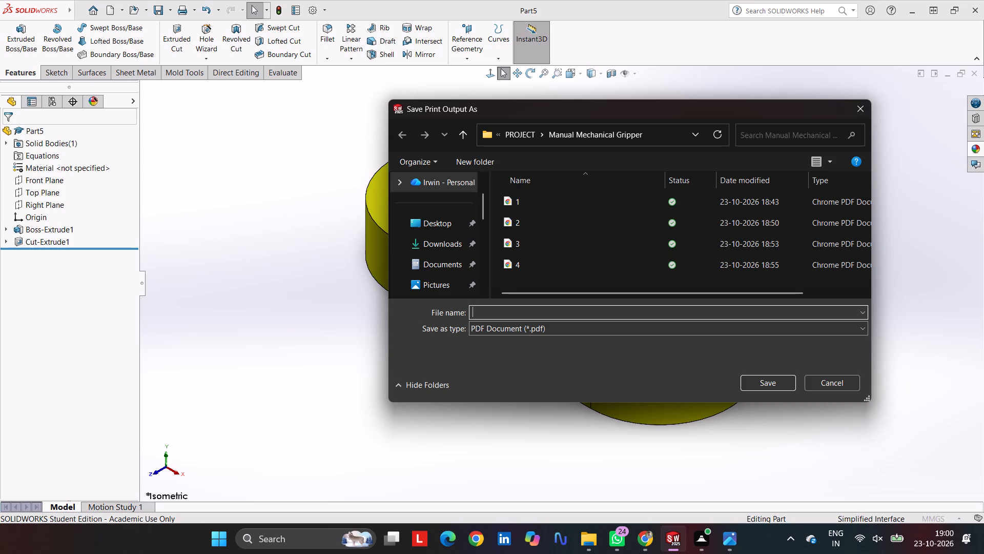
key(5)
click(772, 381)
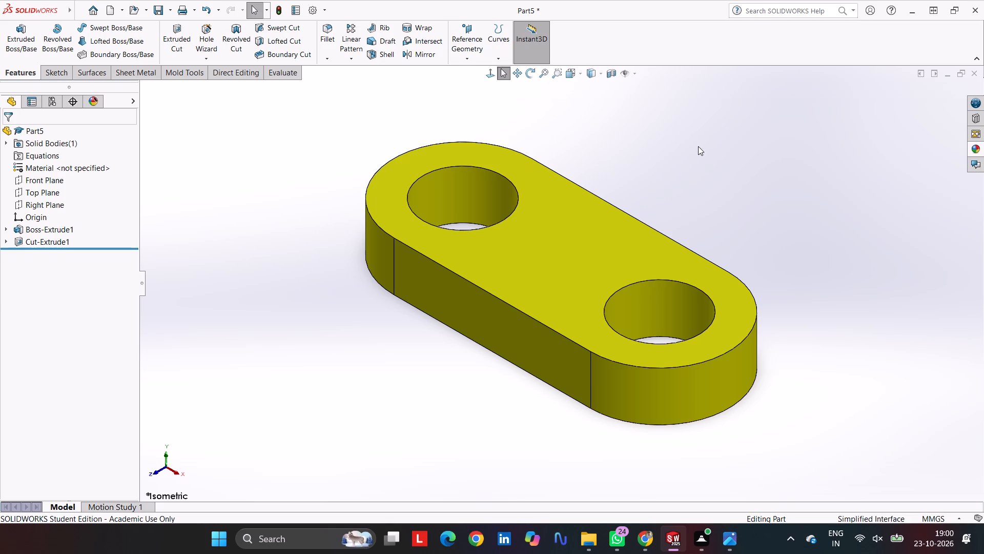
click(701, 146)
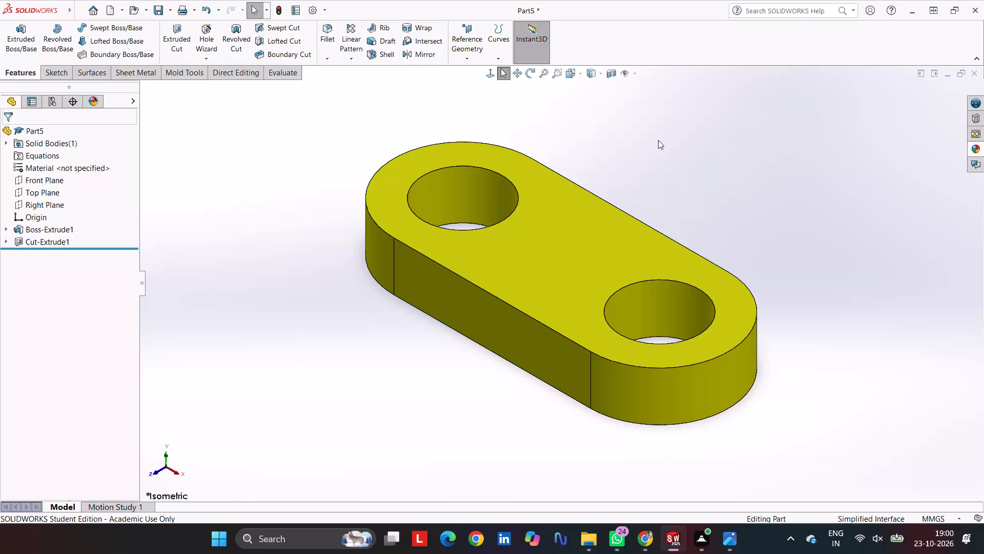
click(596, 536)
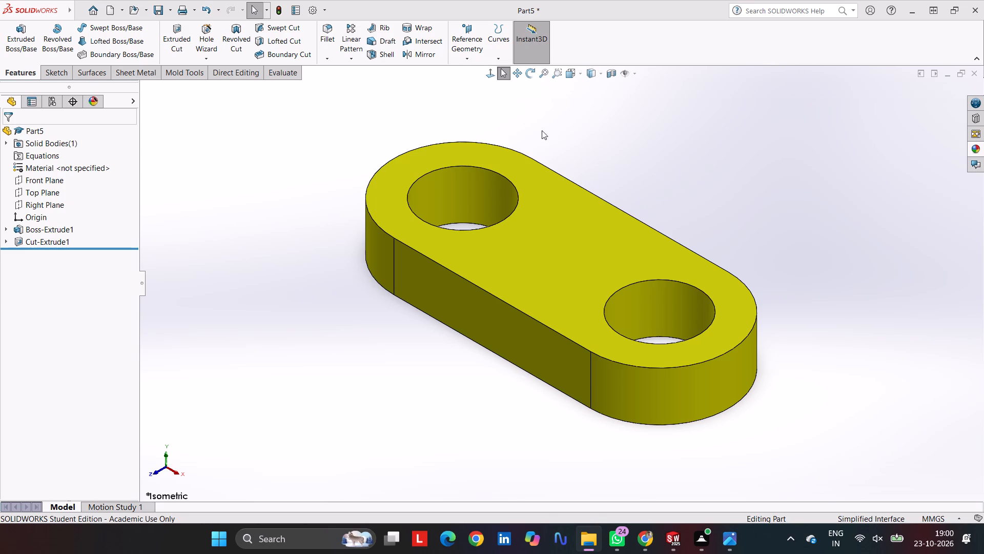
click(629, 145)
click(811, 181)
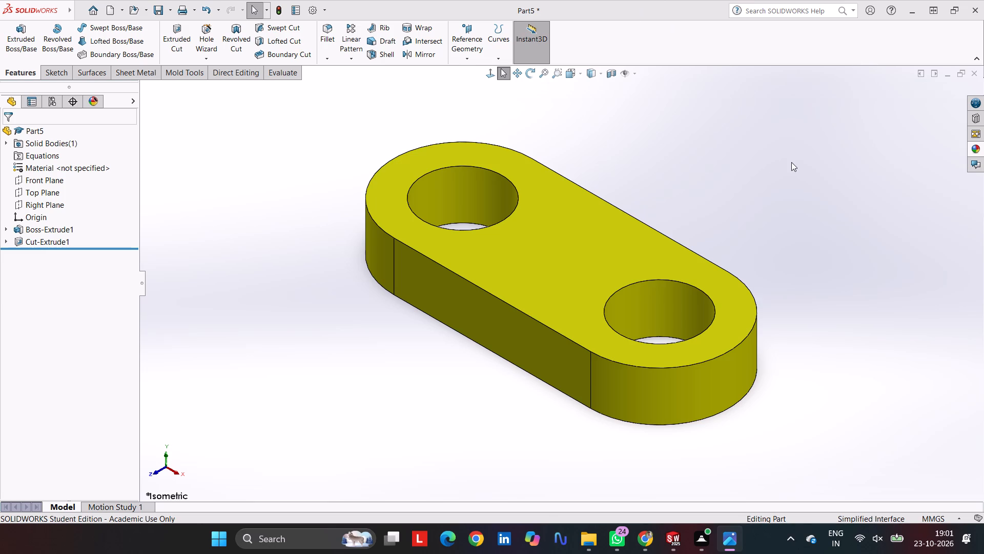
Create a new part document for the sixth gripper component.
click(791, 162)
key(ctrl+n)
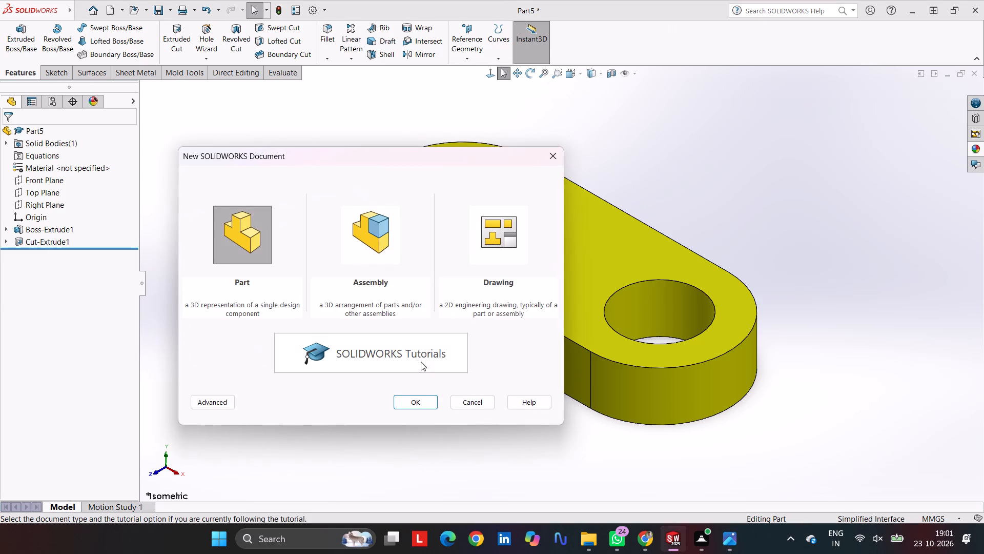
click(424, 400)
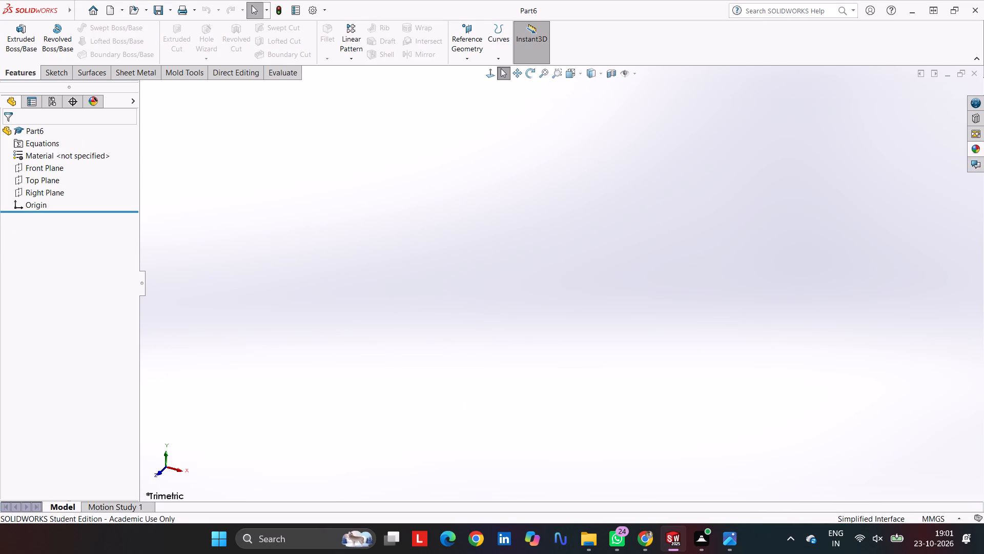
Sketch a circle about 54 mm in diameter, centred on the origin, on the Top Plane.
click(47, 181)
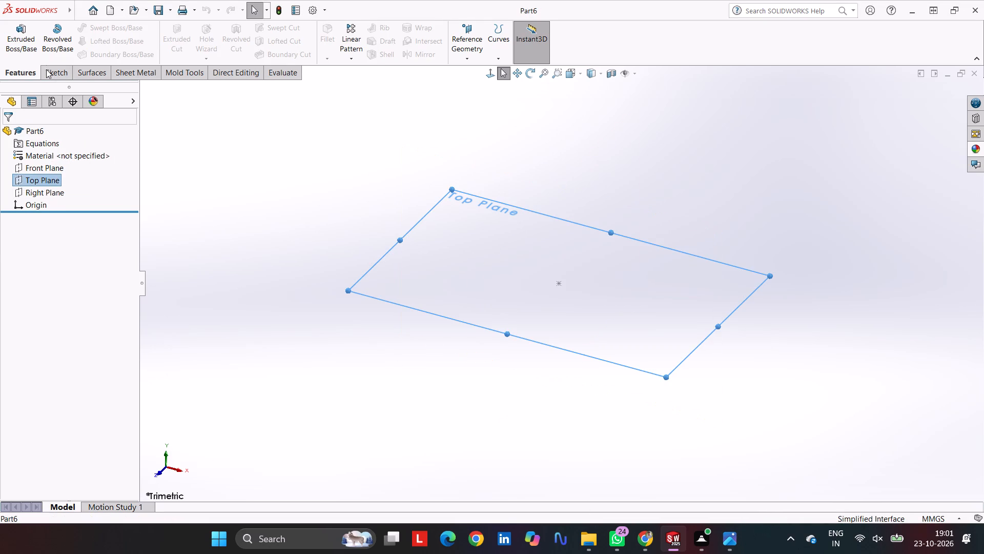
click(46, 73)
click(17, 37)
click(94, 31)
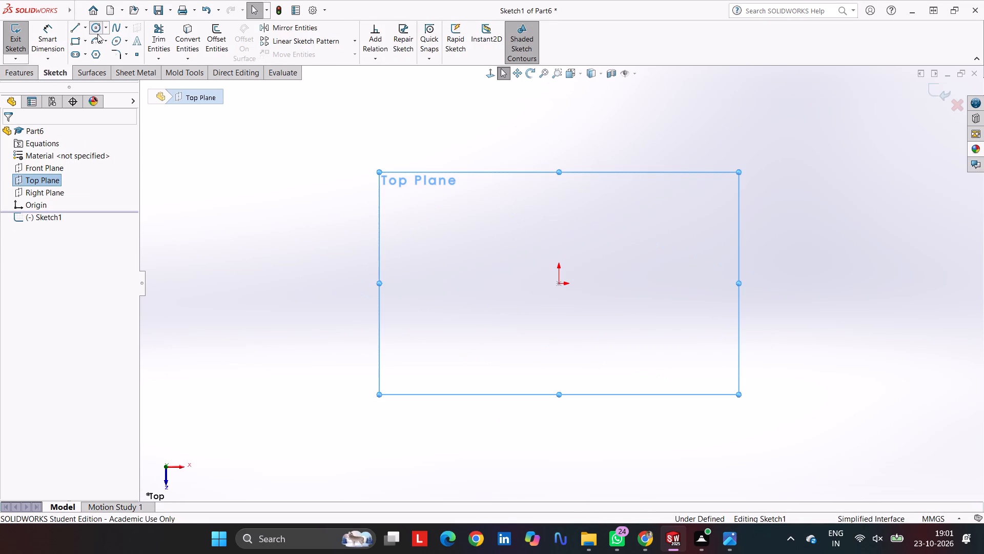
click(557, 284)
click(506, 268)
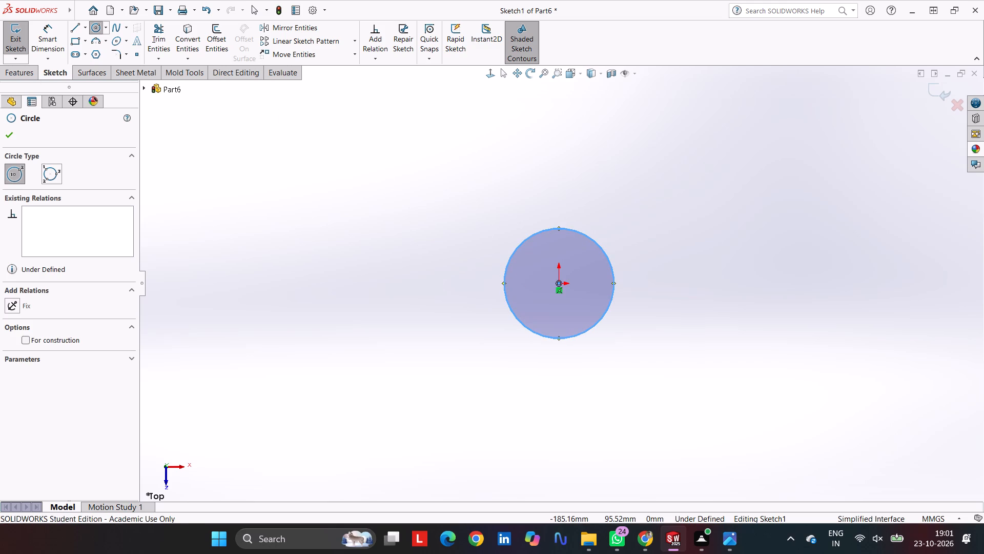
Dimension the circle's diameter as 8 mm.
click(45, 39)
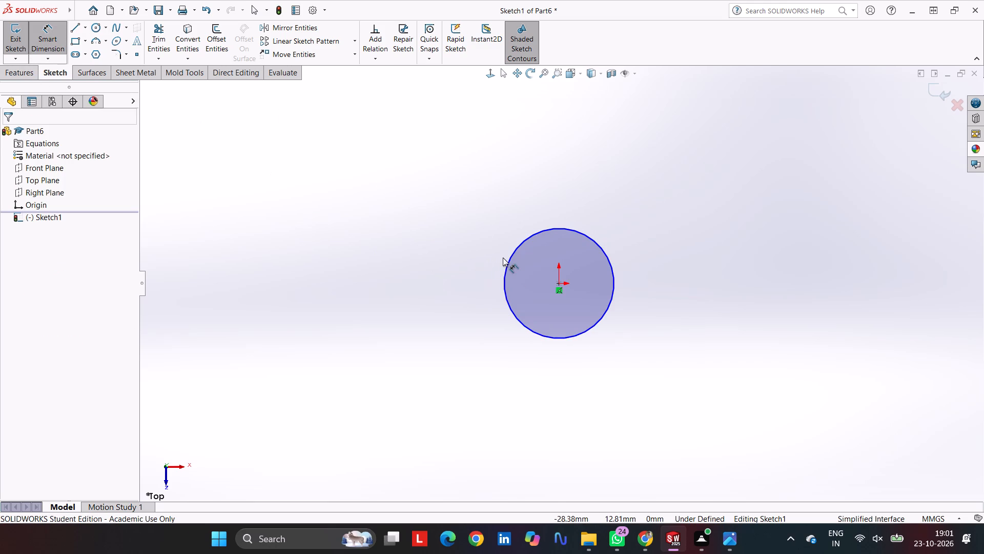
click(508, 261)
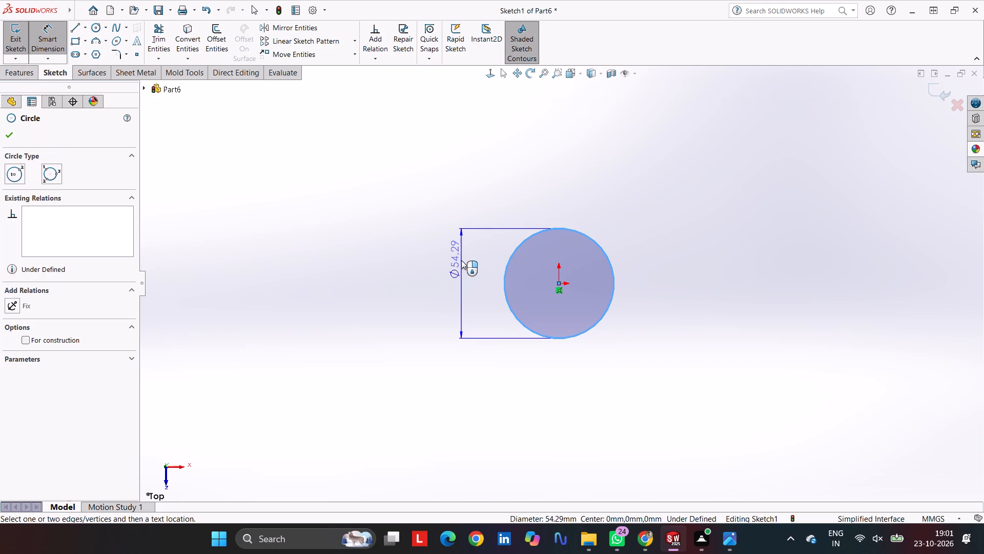
click(461, 260)
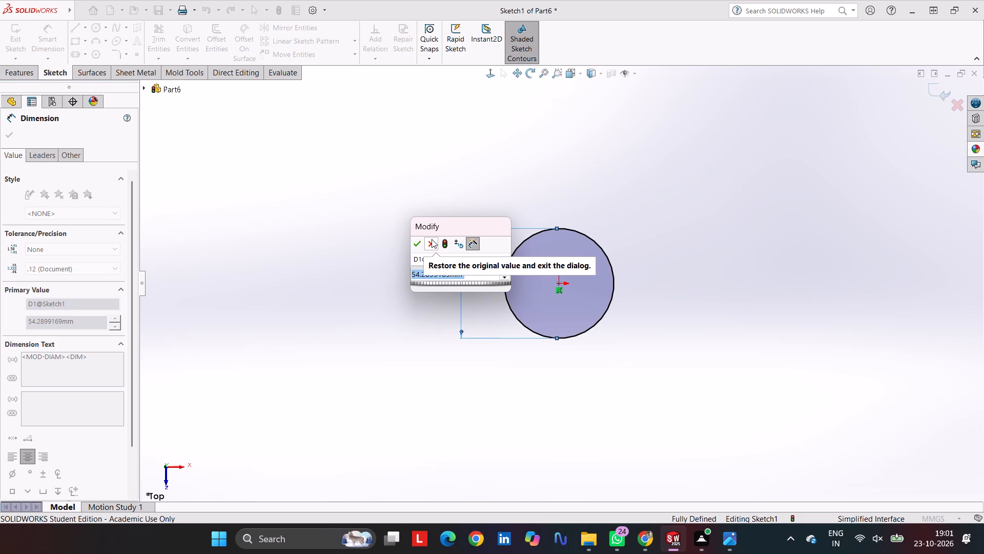
key(8)
key(Return)
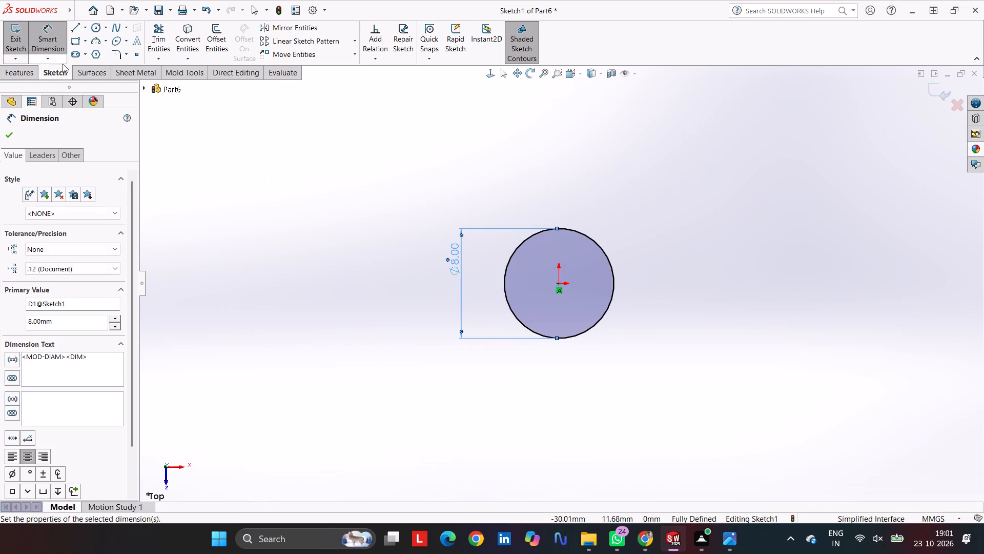
Extrude the circle upward from the Top Plane as a boss, 24.75 mm deep with the Blind end condition.
click(30, 75)
click(26, 41)
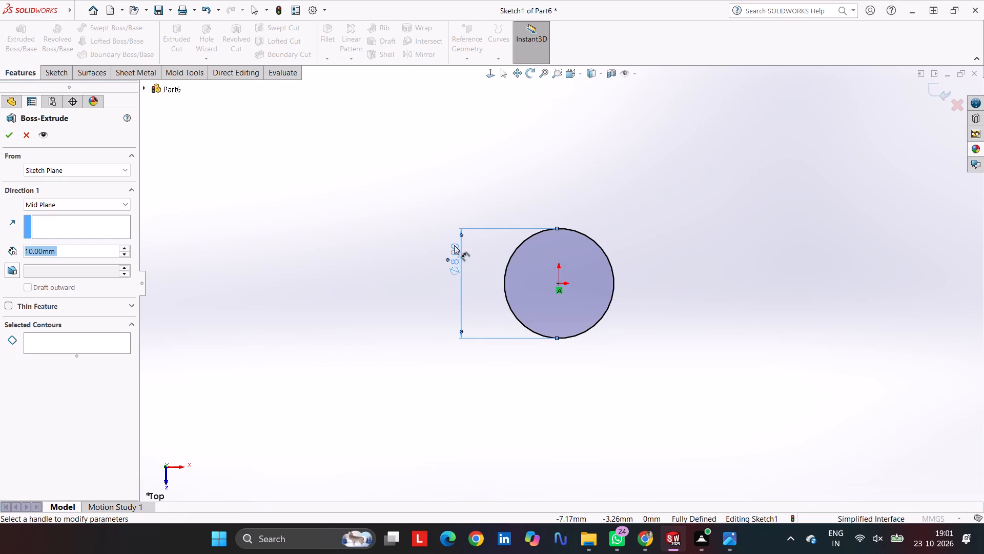
click(55, 203)
click(68, 207)
click(66, 205)
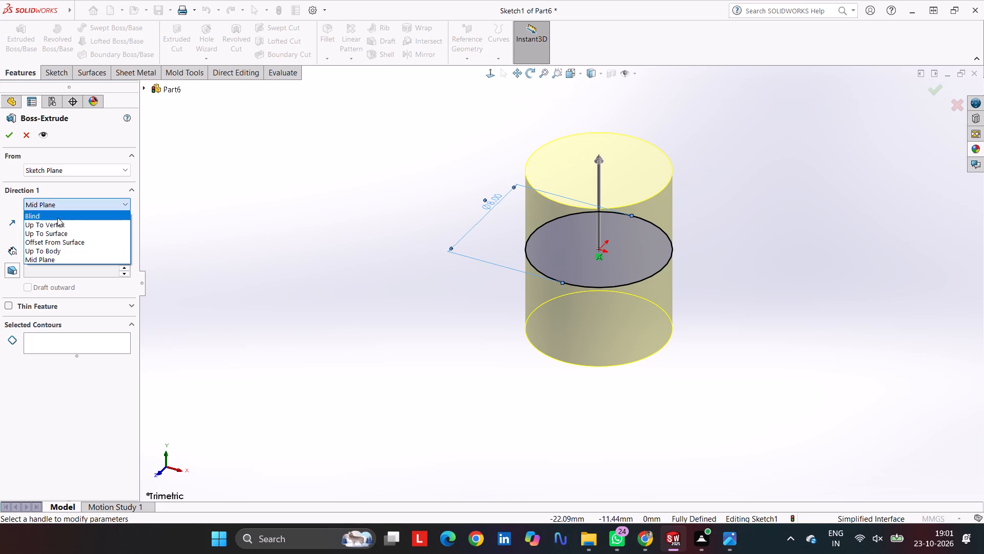
click(57, 221)
click(56, 203)
click(49, 216)
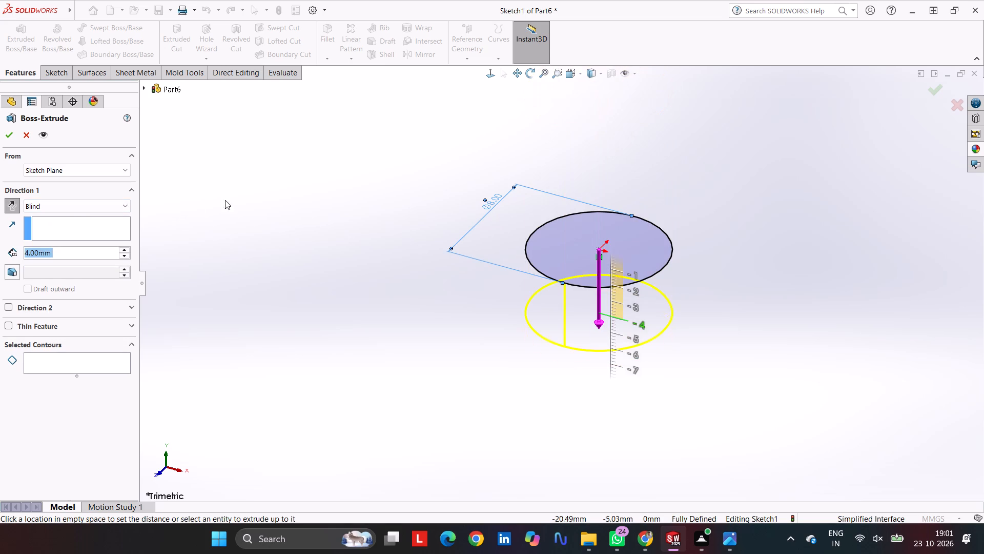
click(13, 204)
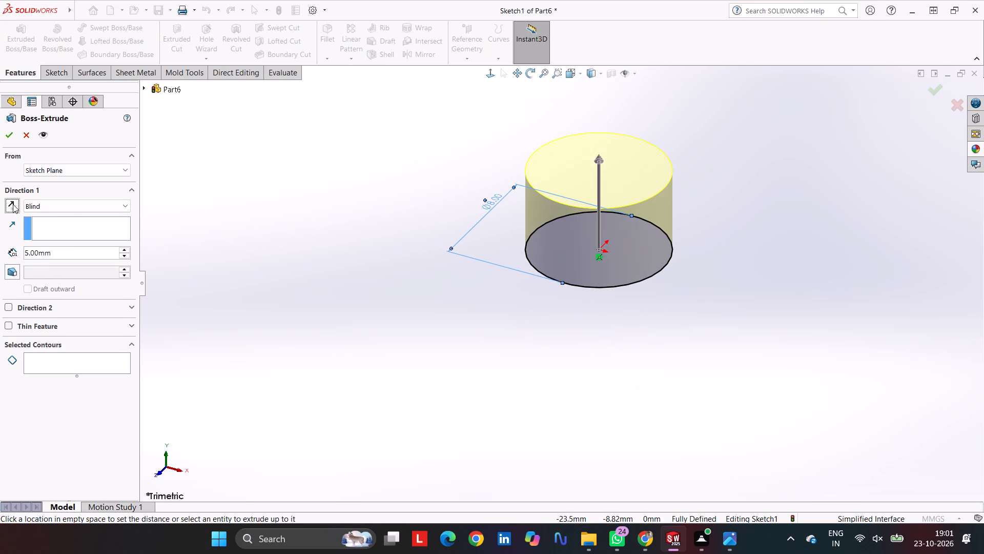
click(62, 254)
drag(58, 254, 25, 252)
drag(25, 252, 25, 252)
click(67, 256)
drag(67, 256, 48, 255)
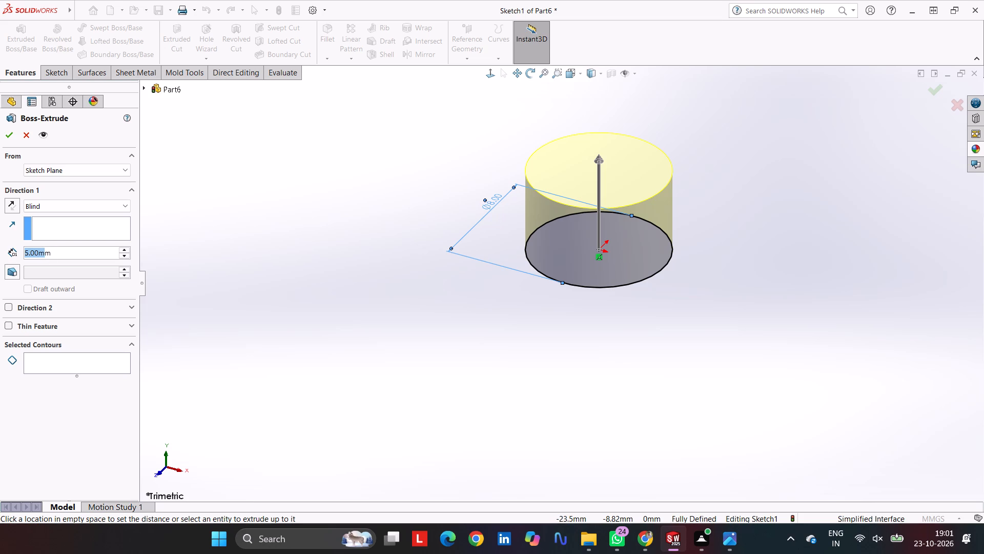
click(53, 254)
drag(53, 254, 70, 253)
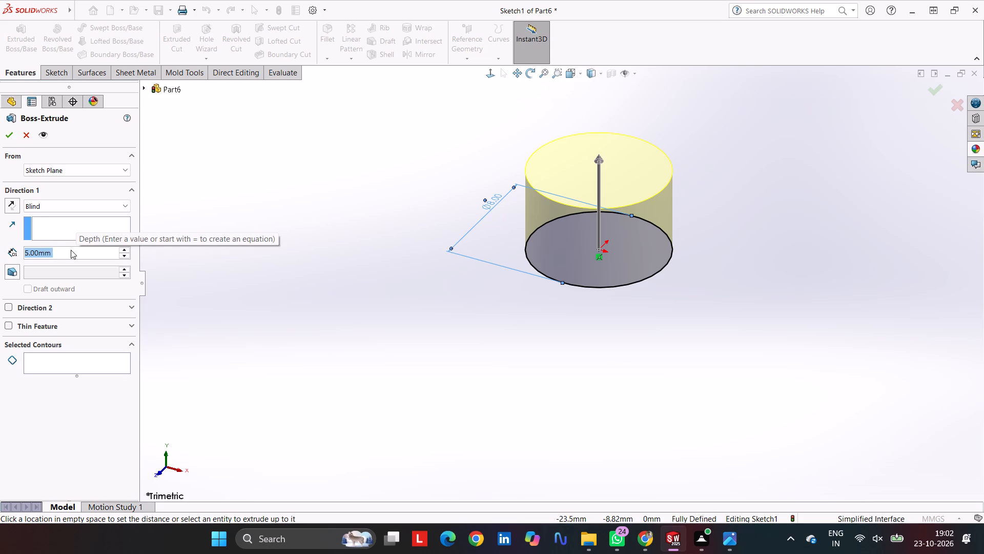
text(24.75)
key(Return)
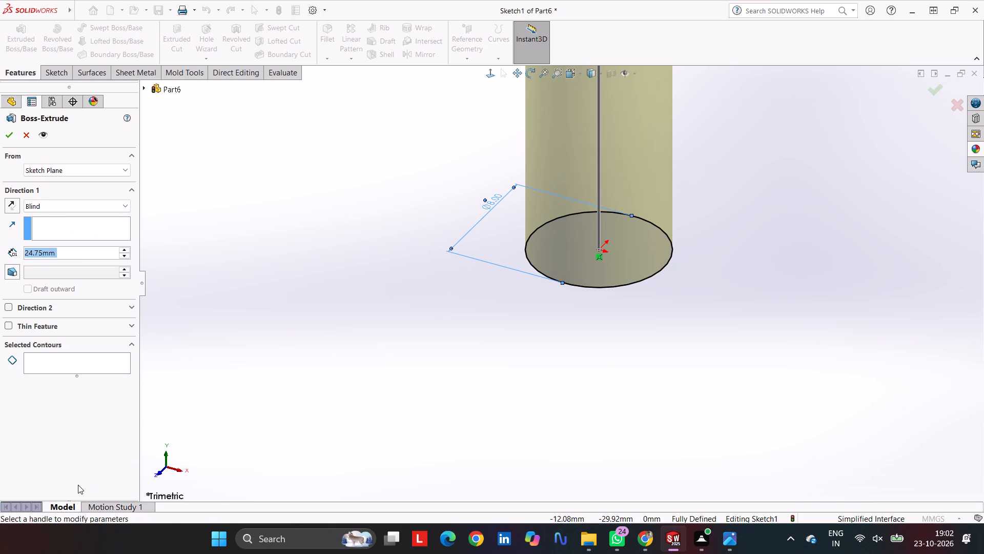
scroll(565, 316, up, 4)
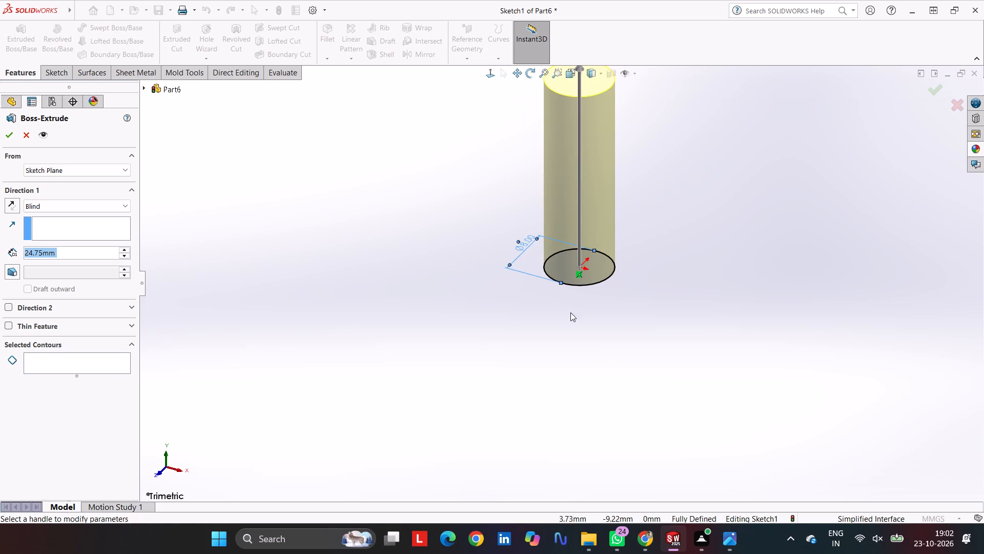
scroll(584, 249, up, 3)
scroll(593, 205, down, 3)
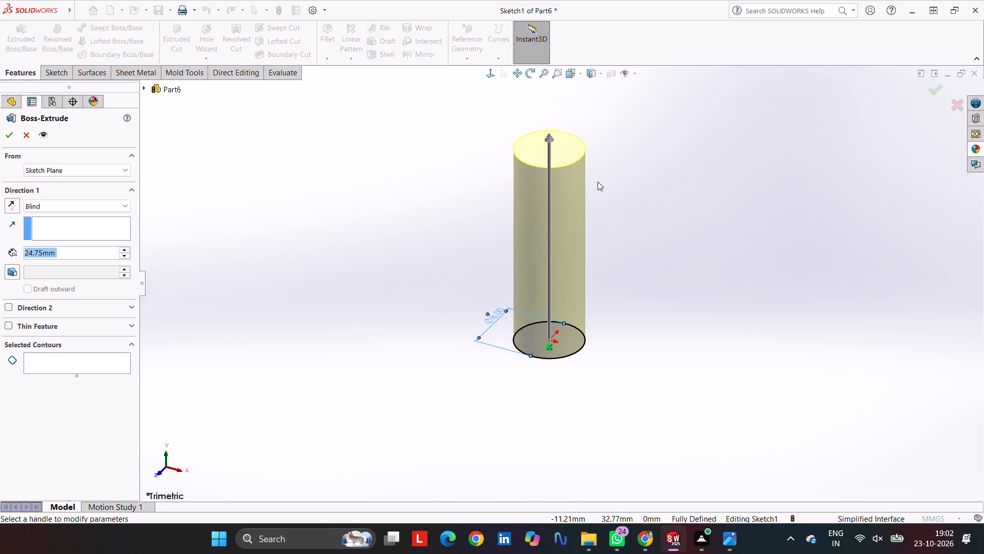
key(Return)
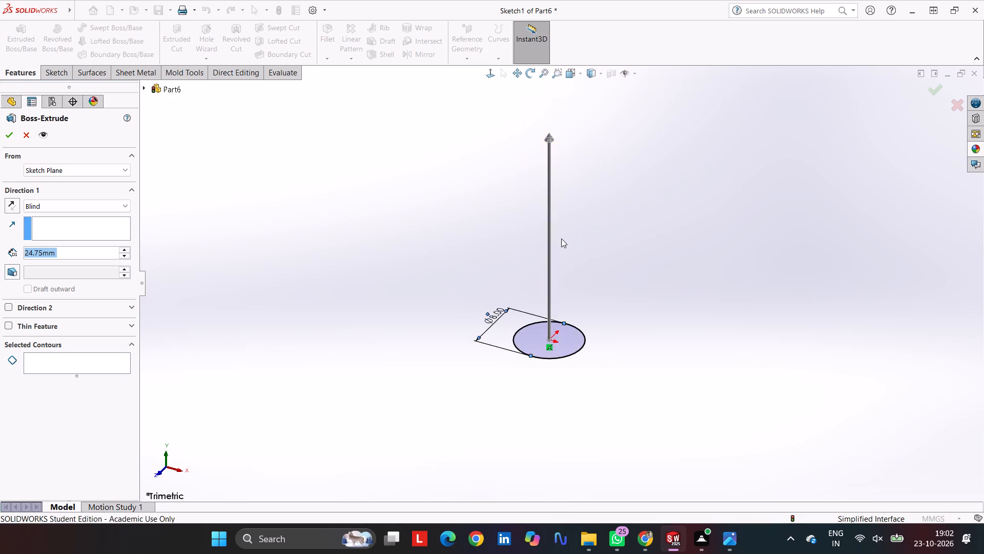
click(652, 178)
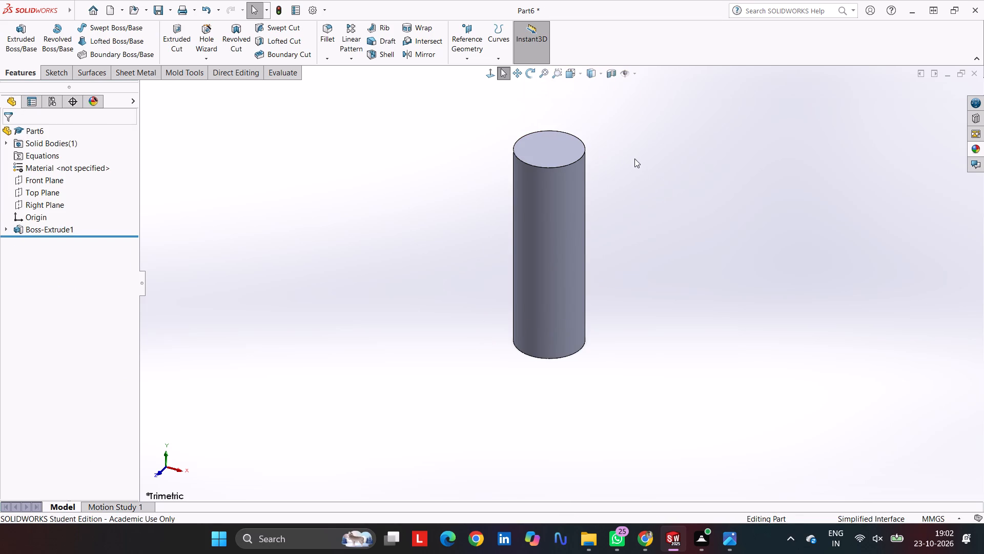
Sketch a circle about 12.5 mm in diameter, centred on the origin, on the cylinder's top face.
click(658, 145)
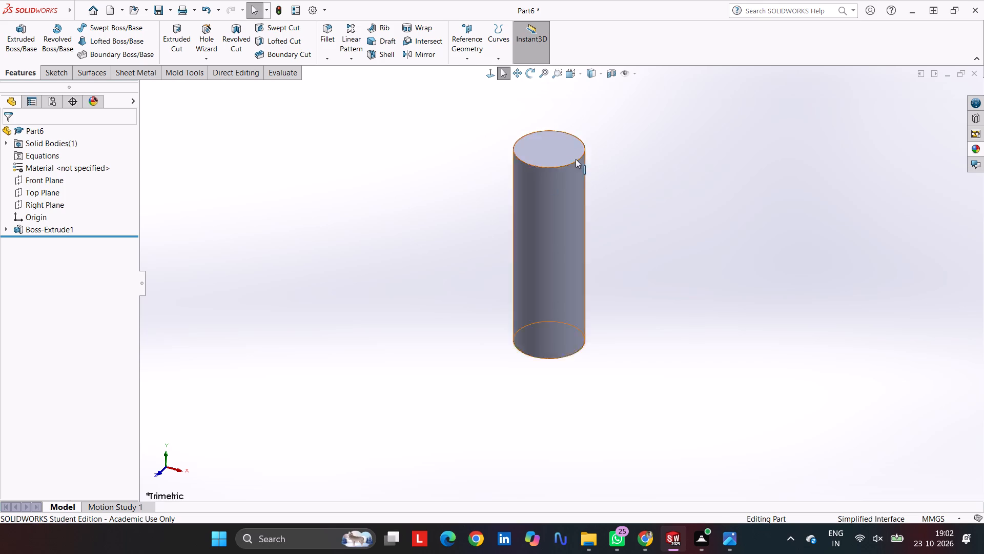
click(555, 155)
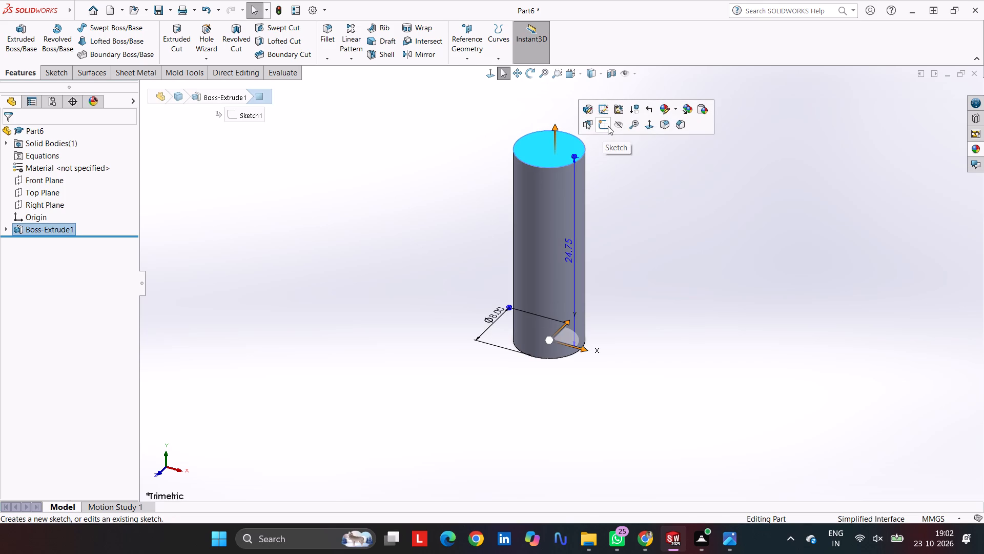
click(608, 126)
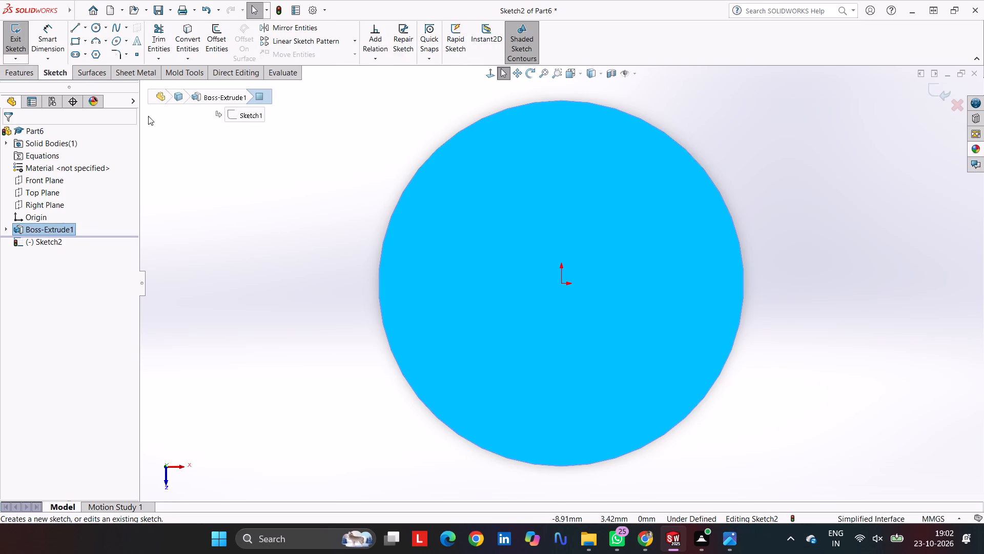
click(99, 30)
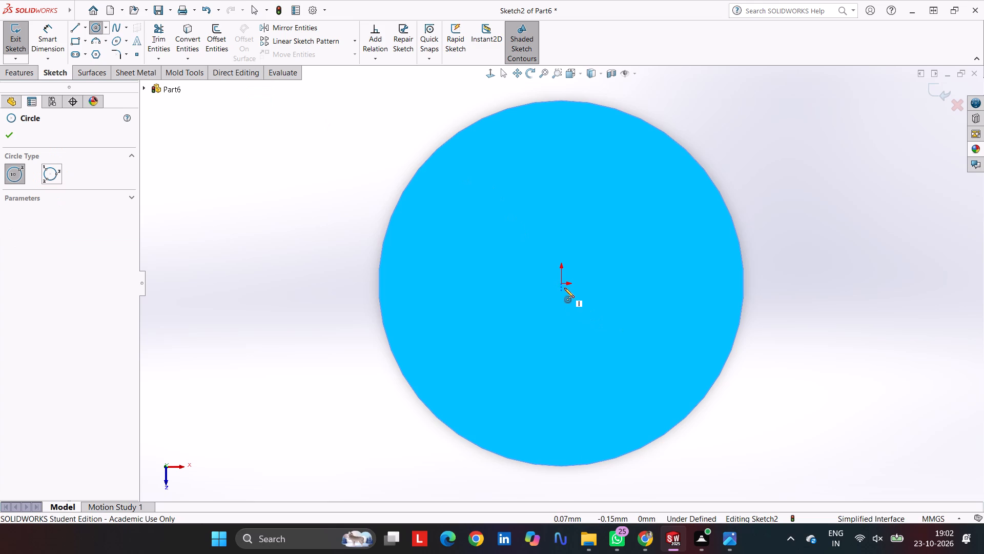
click(559, 284)
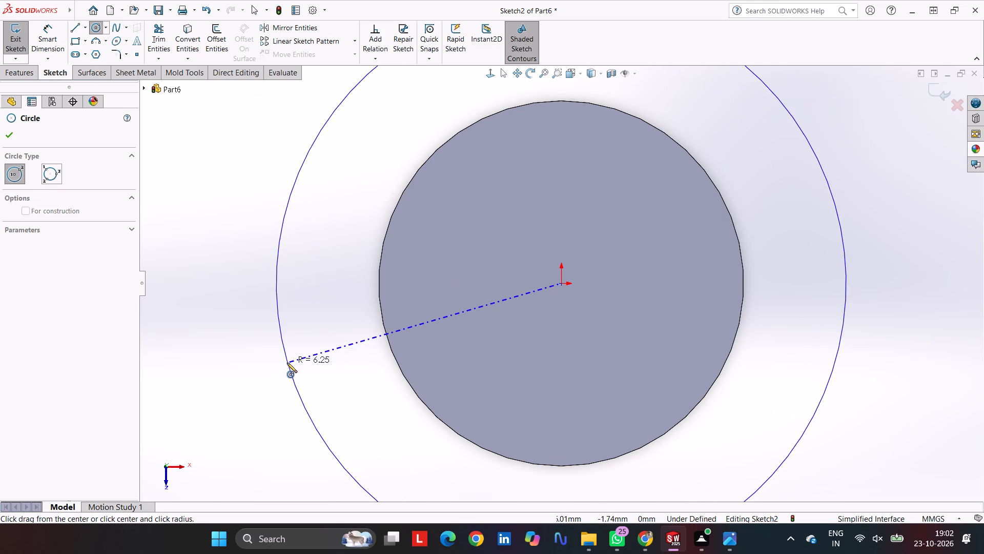
drag(287, 363, 276, 350)
Dimension the new circle's diameter as 14 mm.
click(56, 36)
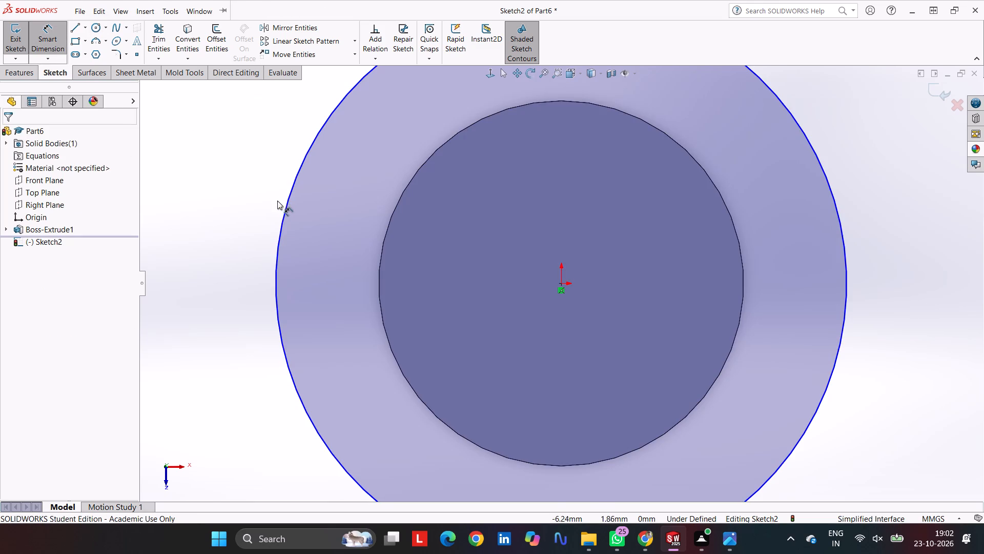
click(283, 209)
click(235, 229)
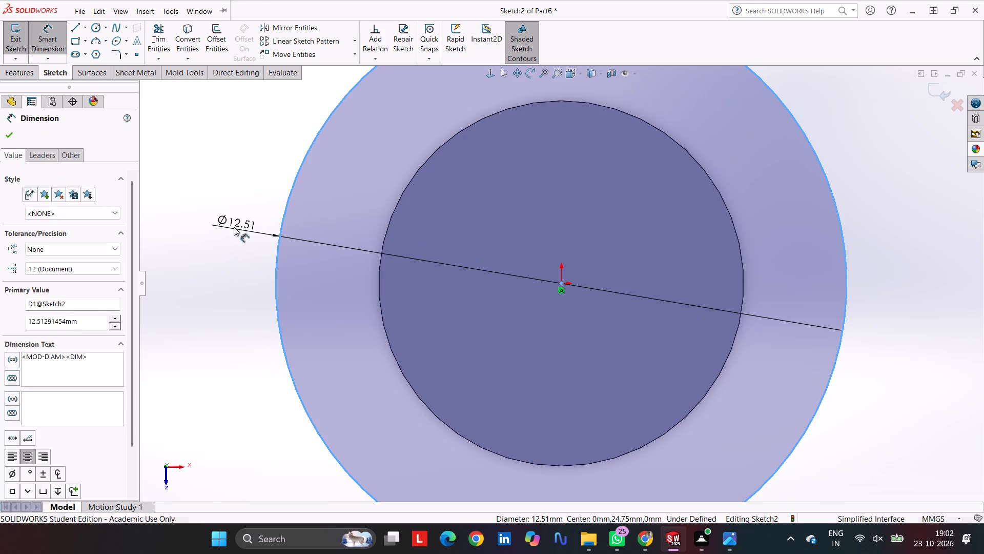
text(14)
key(Return)
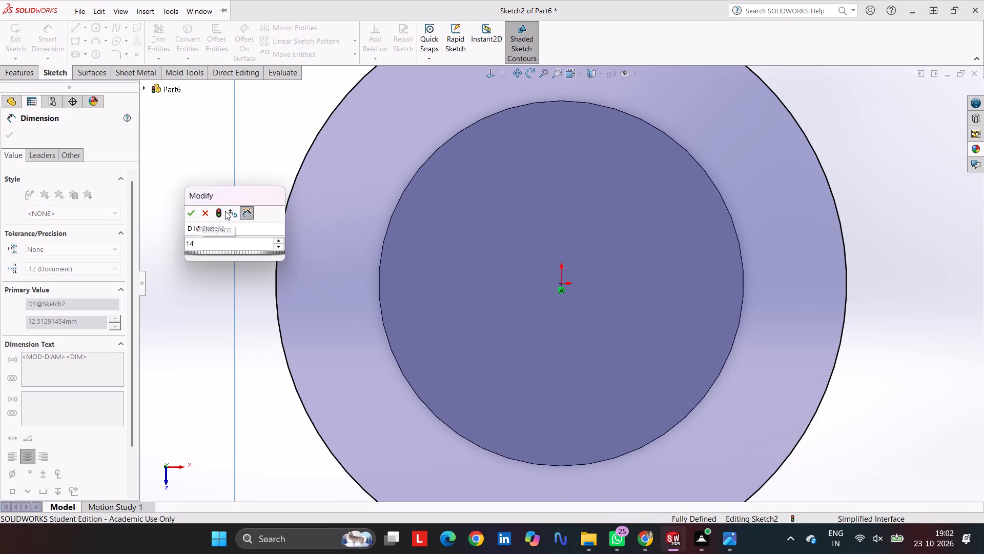
Extrude the 14 mm circle upward as a boss, 3 mm deep with the Blind end condition, merged with the shaft.
click(26, 72)
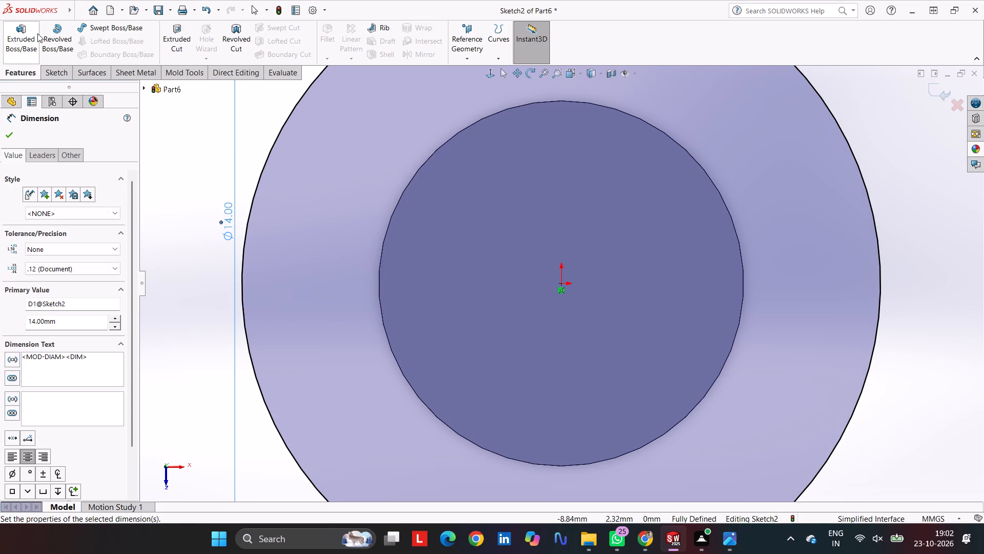
click(23, 36)
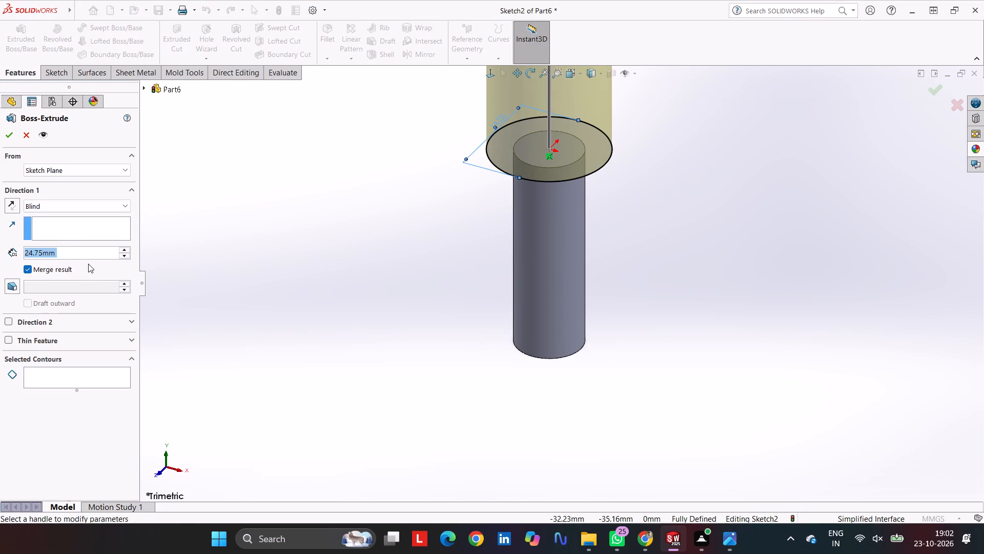
key(3)
key(Return)
key(Return)
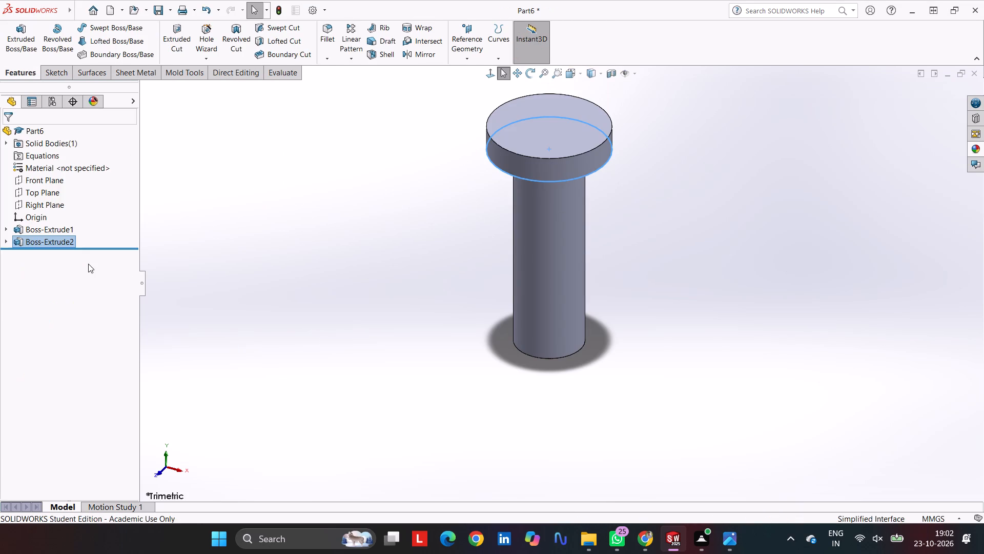
click(437, 181)
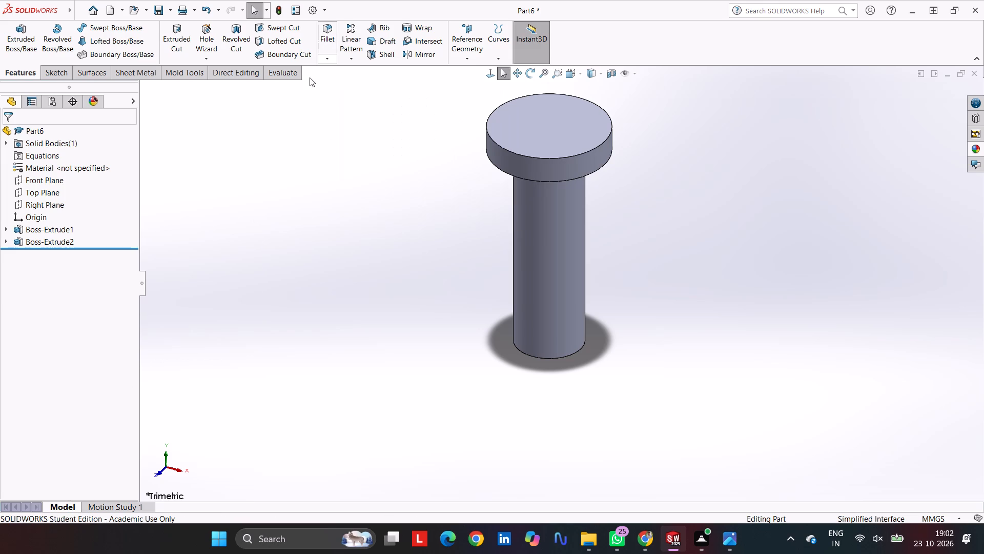
Chamfer the top outer edge of the pin's head with a 1 mm distance at 45 degrees.
click(319, 63)
click(336, 87)
click(527, 155)
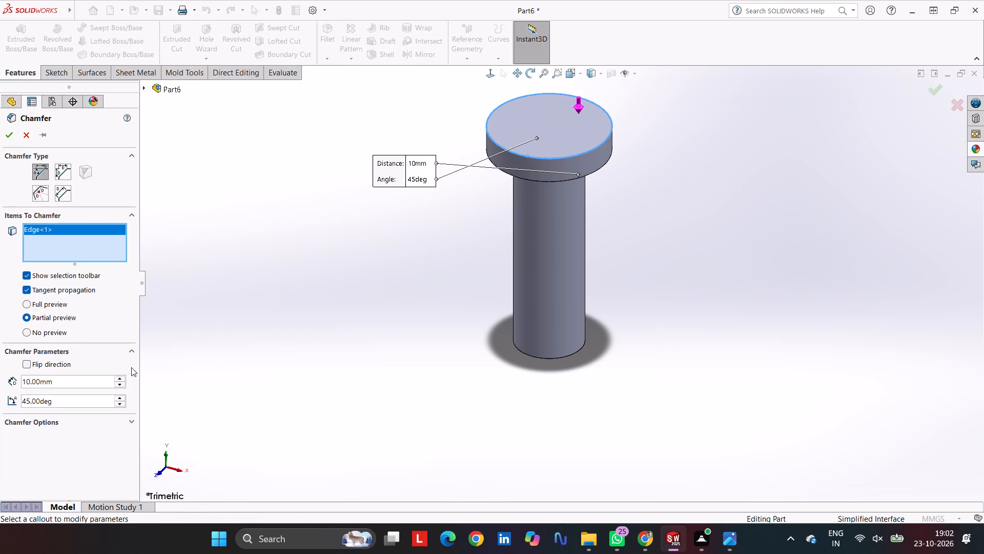
click(86, 383)
drag(89, 386, 0, 390)
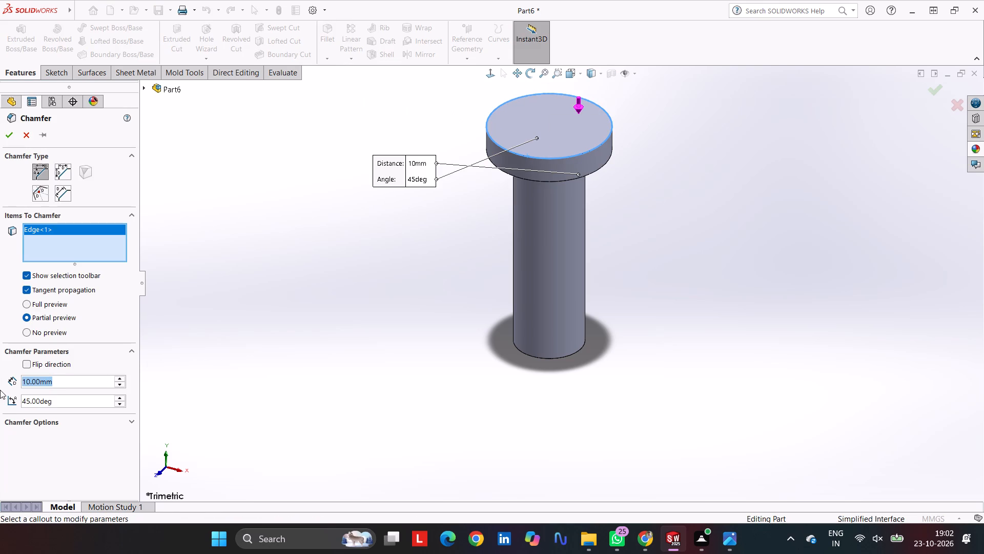
key(1)
key(Return)
key(Return)
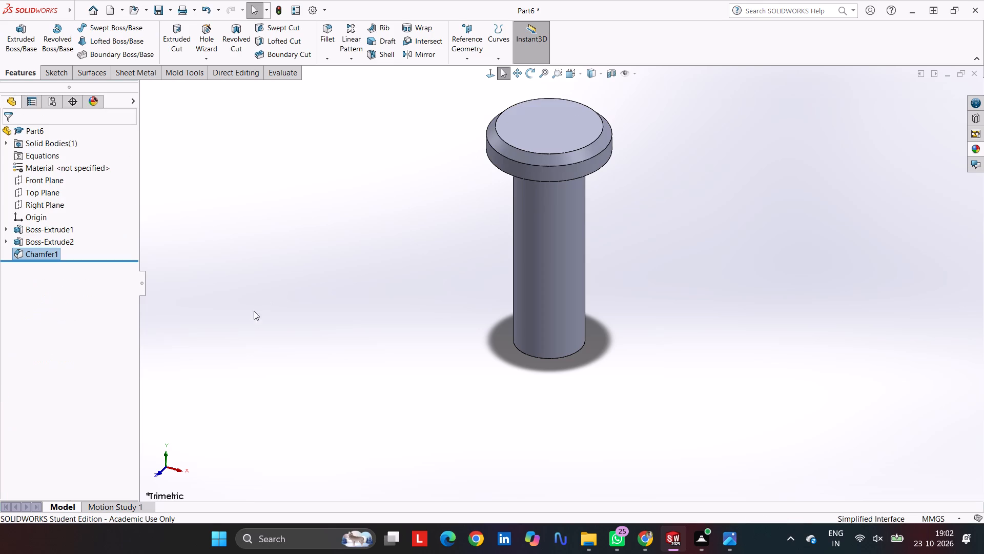
click(623, 290)
Apply a black plastic appearance to the whole pin.
key(ctrl+7)
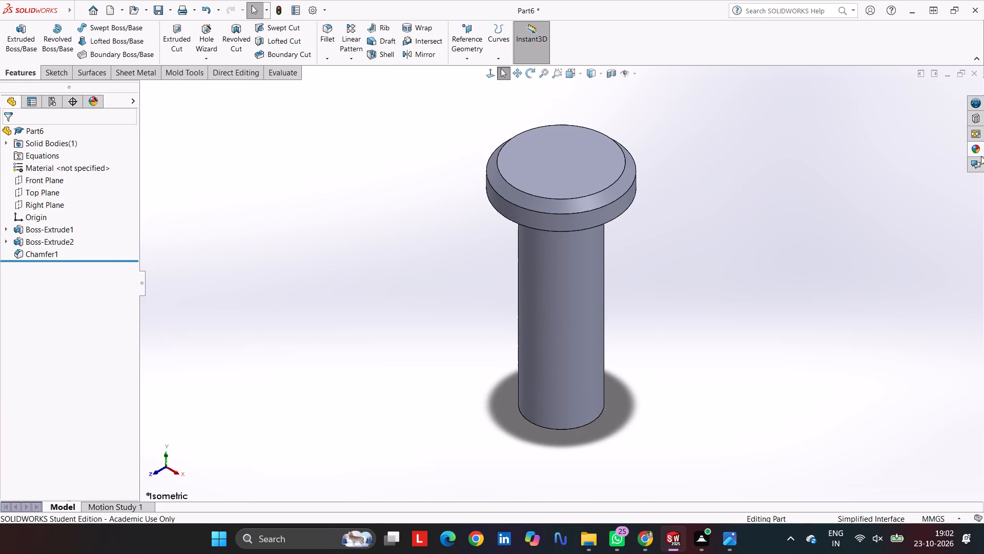
click(980, 151)
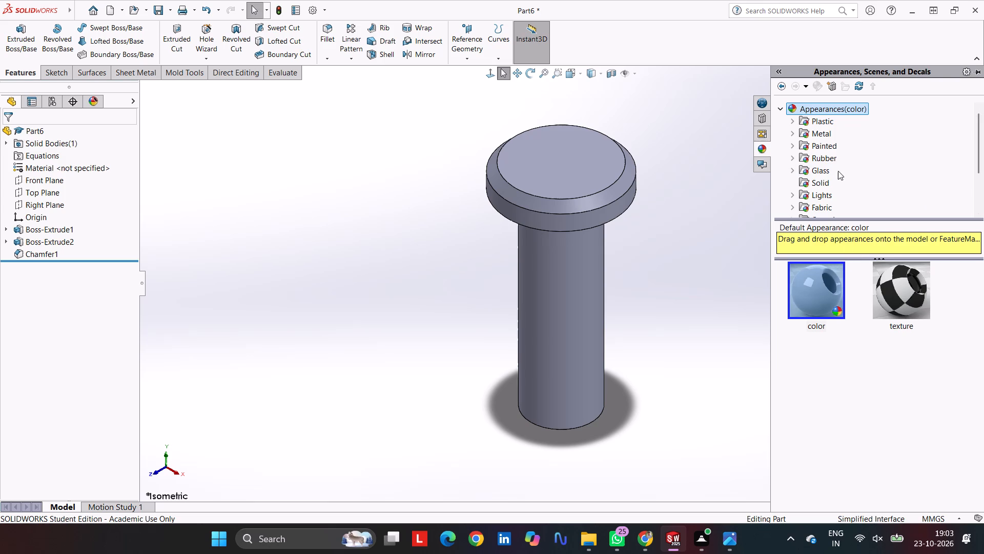
click(818, 126)
drag(827, 458, 564, 289)
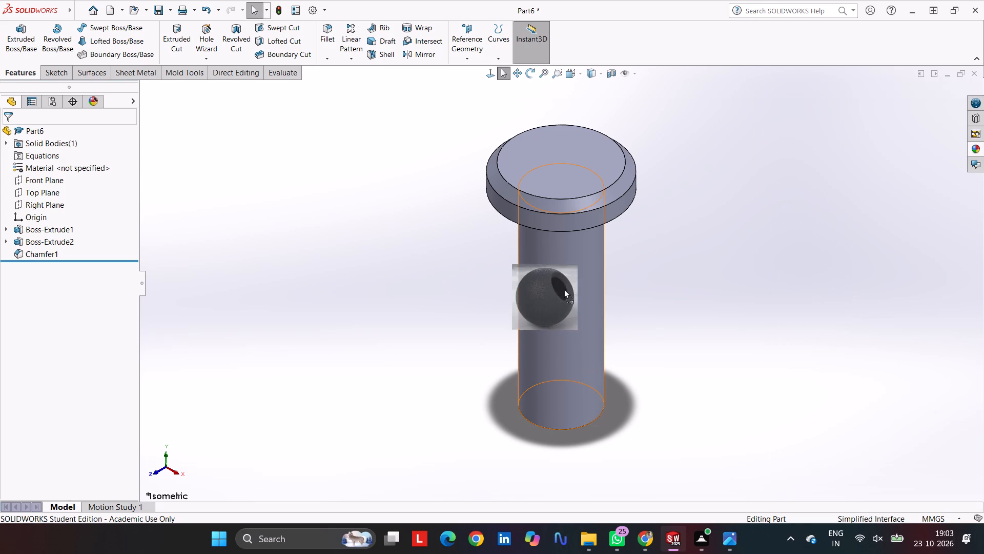
drag(564, 289, 565, 288)
click(579, 291)
click(715, 242)
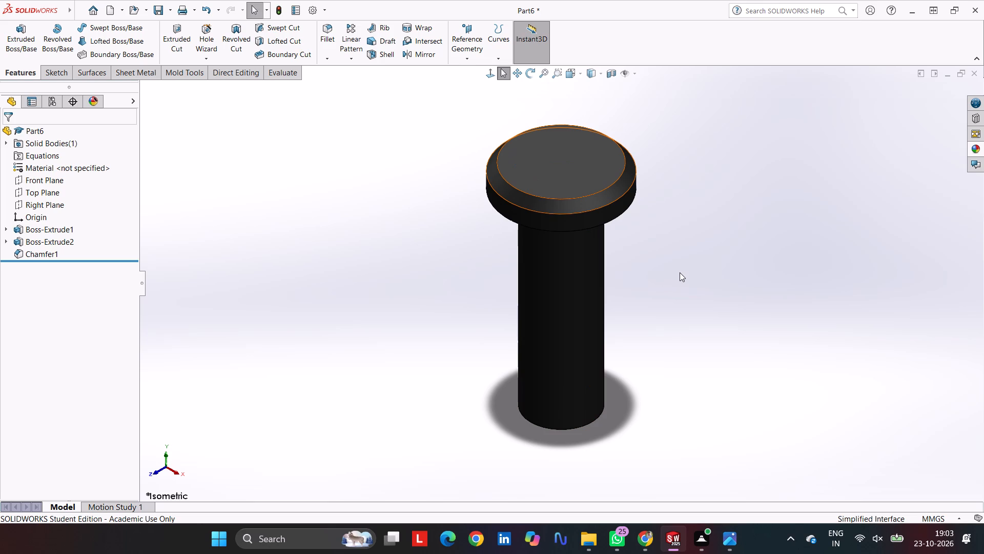
Save the pin as Part6 in the Manual Mechanical Gripper folder.
key(ctrl+s)
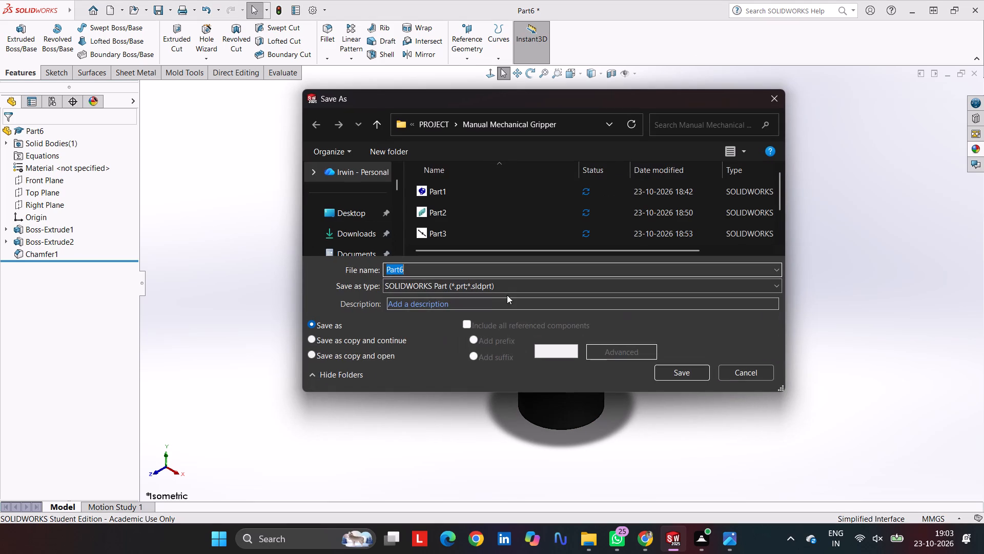
key(Return)
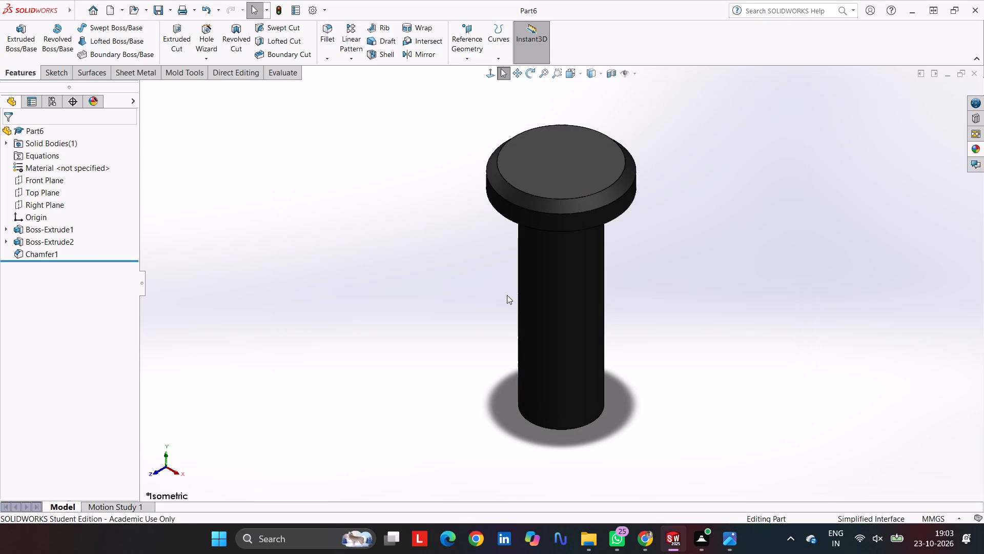
Print the current screen image with Microsoft Print to PDF on A4 landscape paper, naming the file 6.
key(ctrl+p)
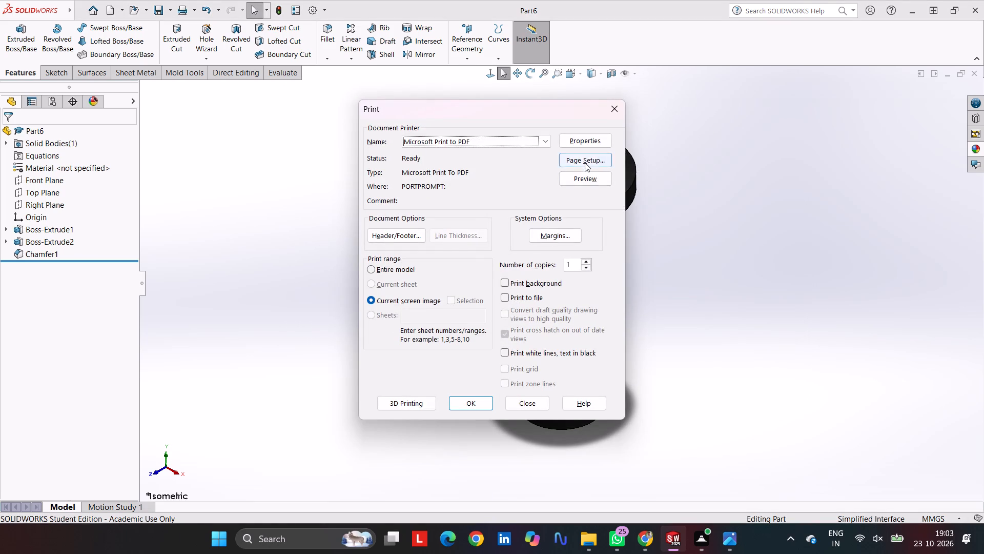
click(585, 163)
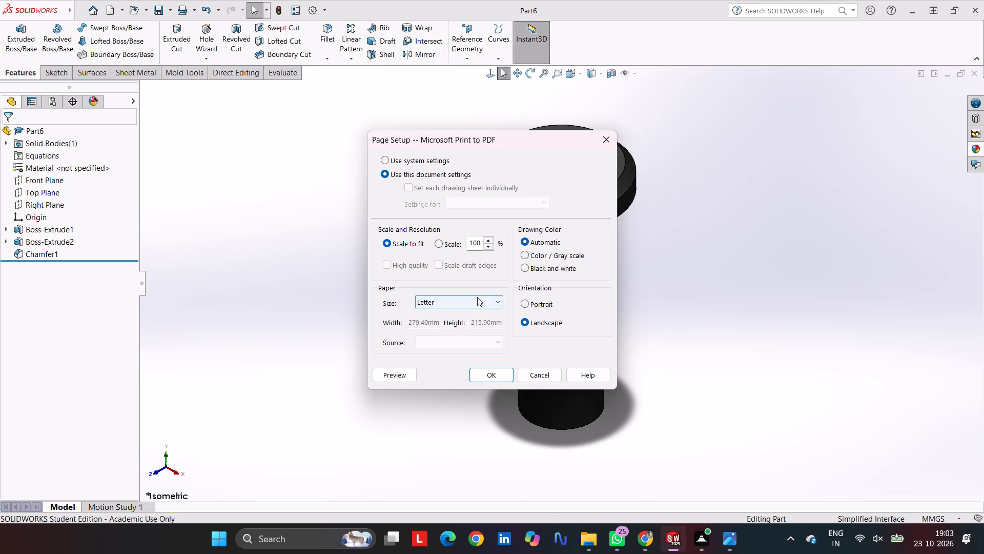
click(477, 297)
scroll(453, 165, up, 11)
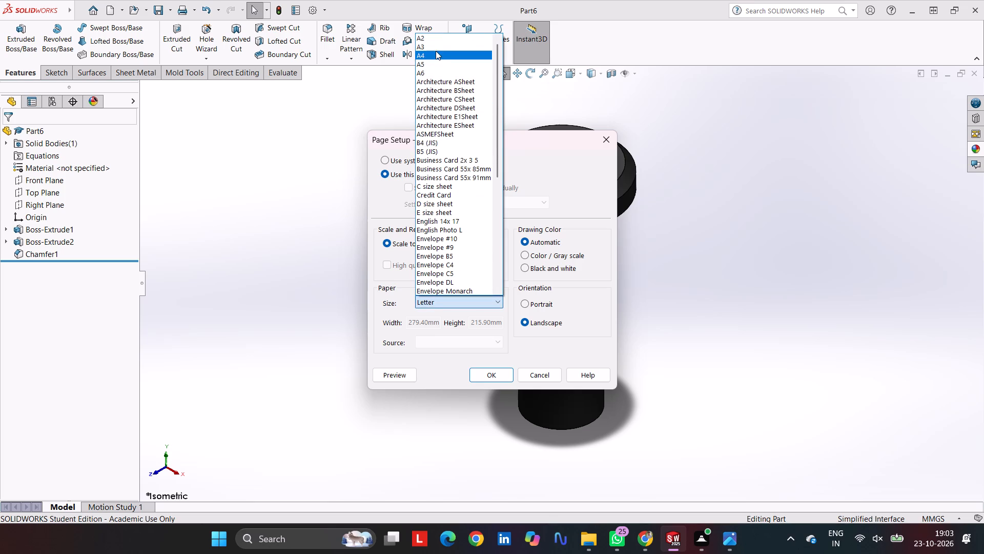
click(435, 53)
click(495, 369)
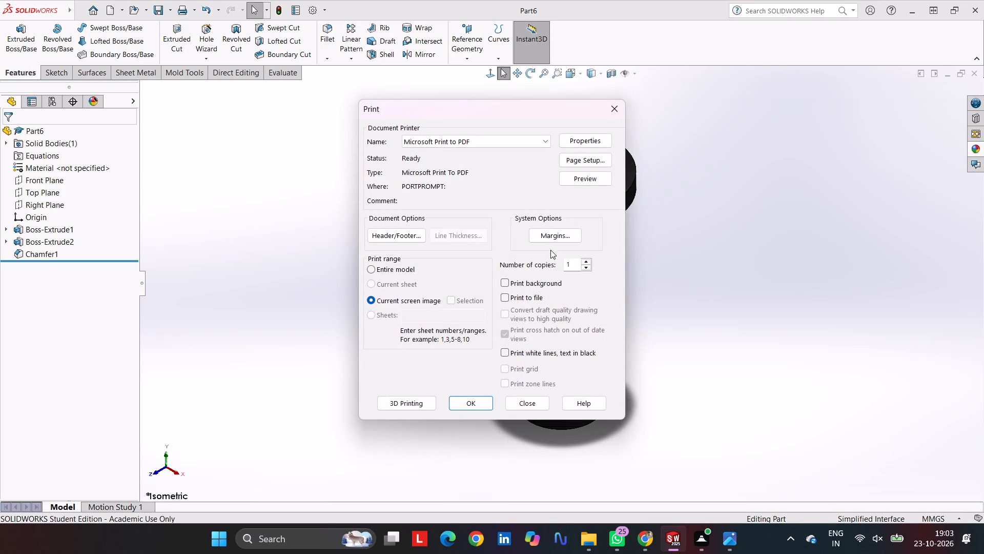
click(482, 406)
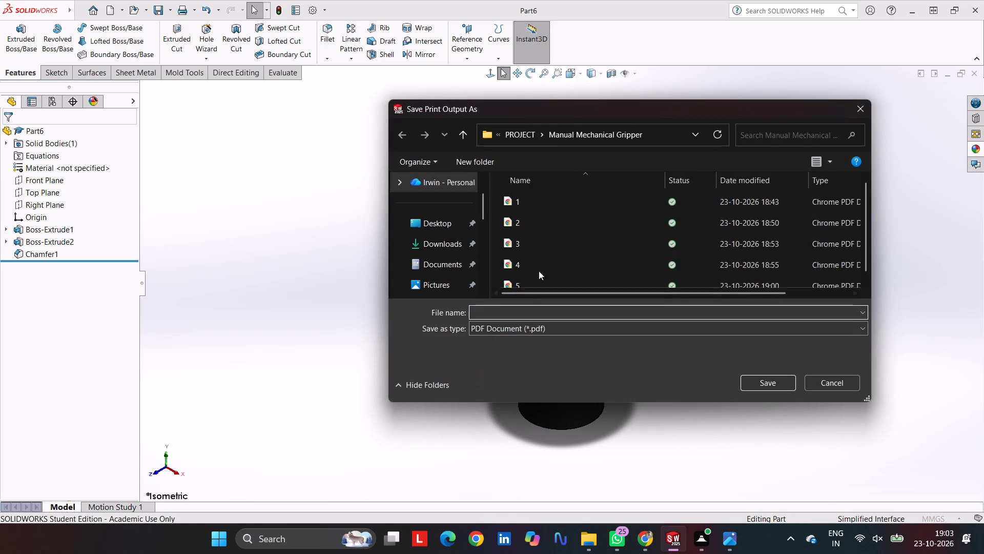
scroll(570, 250, down, 5)
key(6)
key(Return)
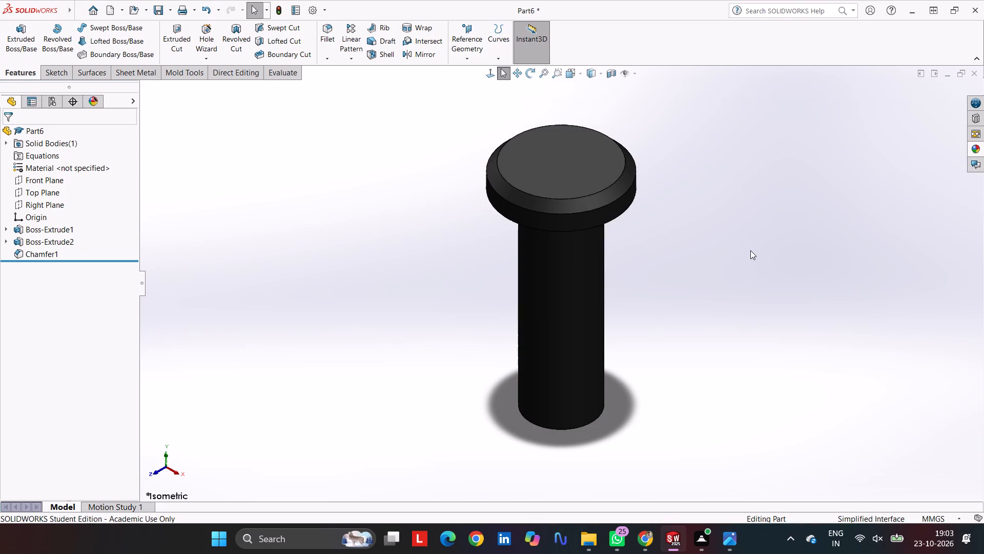
Create a new part document for the seventh gripper component.
key(ctrl+n)
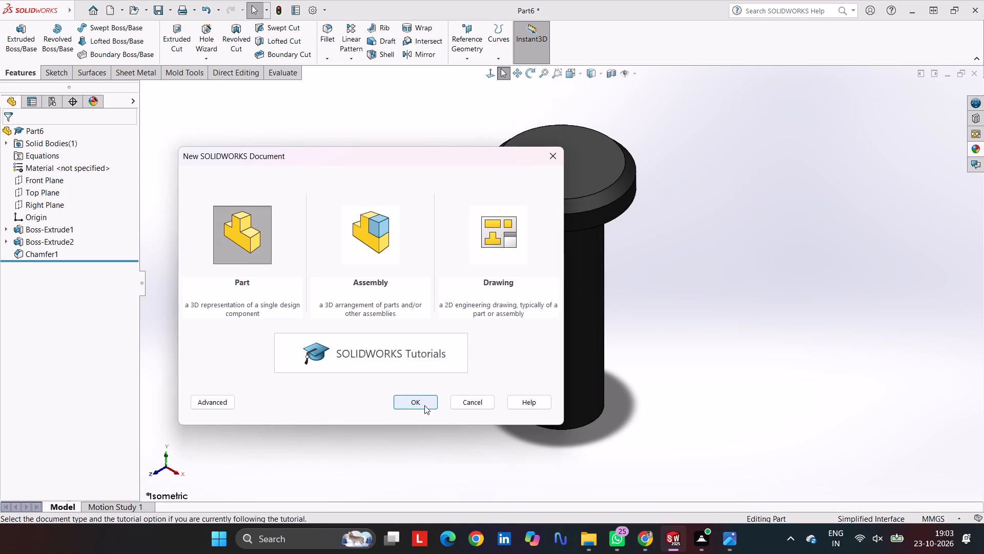
click(424, 405)
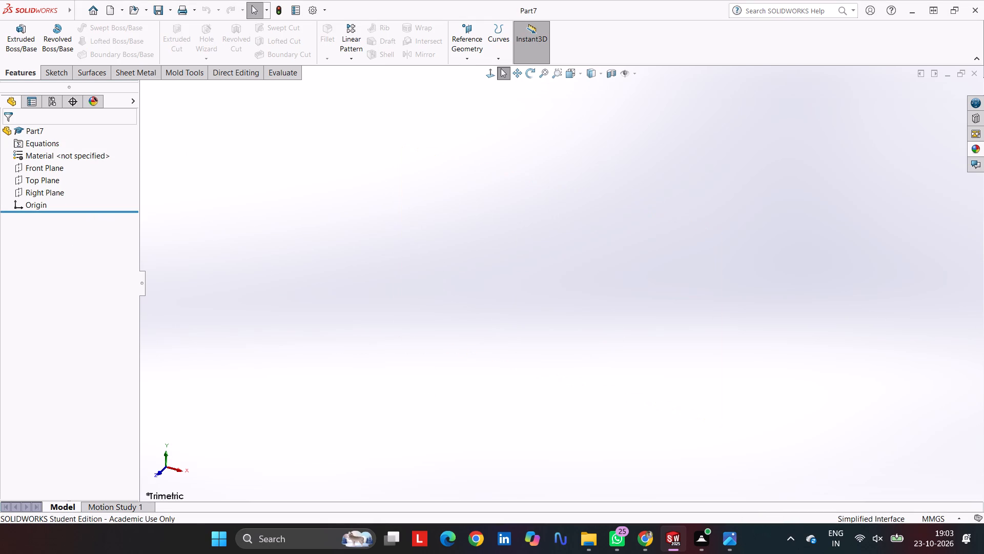
Start a sketch on the Top Plane and draw infinite horizontal and vertical construction lines through the origin.
click(62, 72)
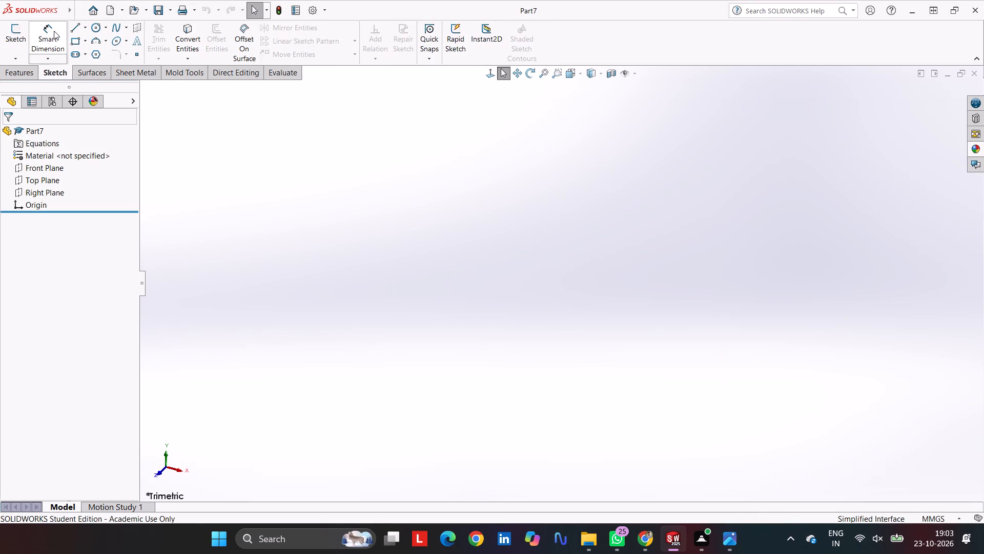
click(76, 26)
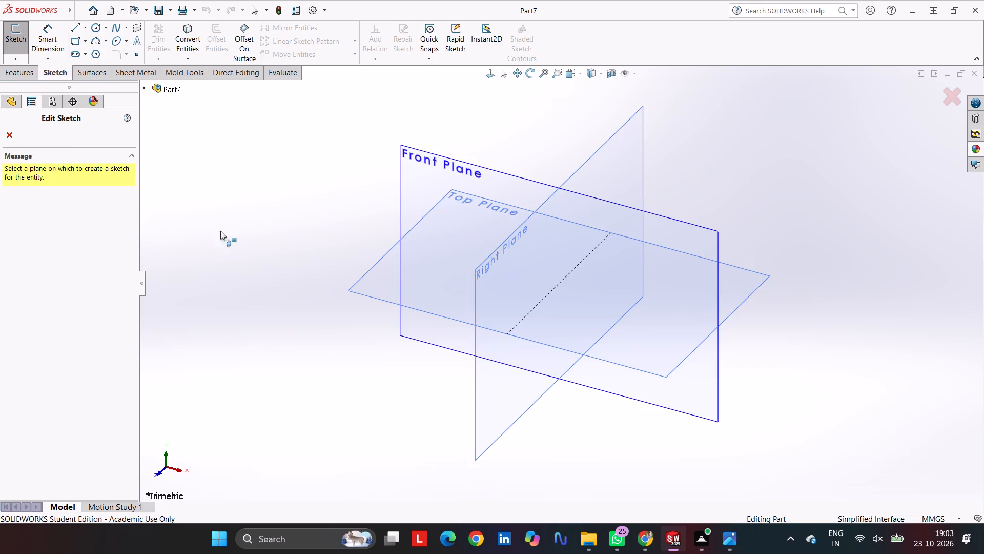
click(385, 266)
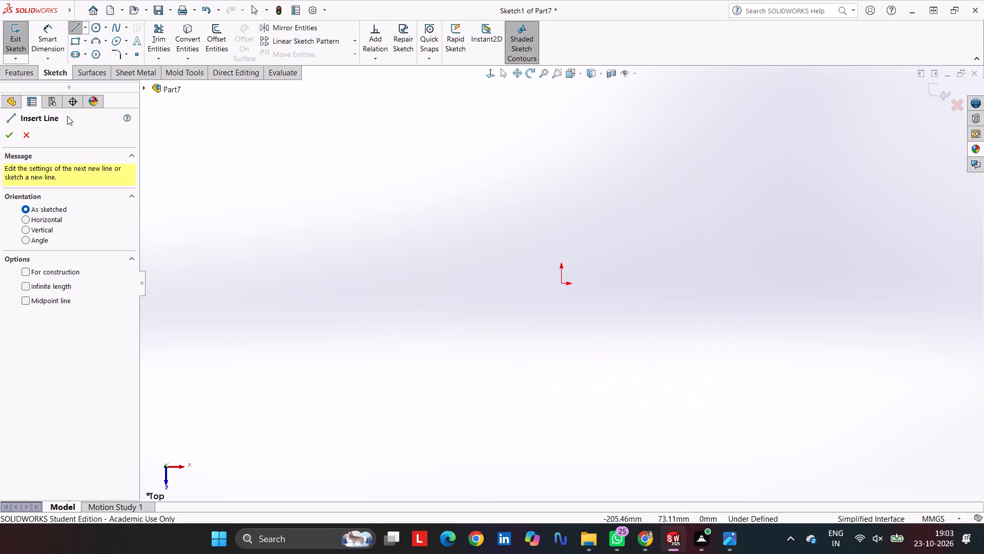
click(42, 221)
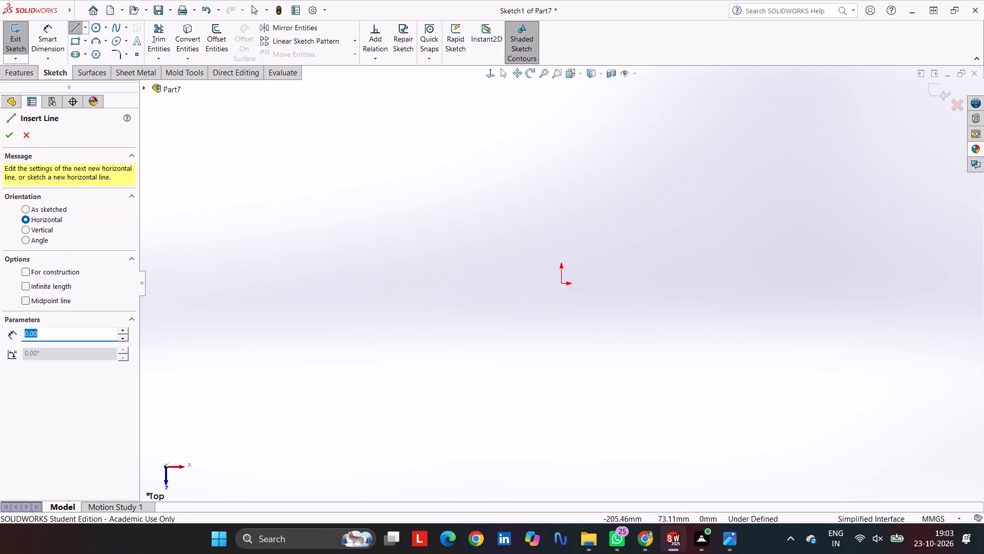
click(57, 286)
click(57, 273)
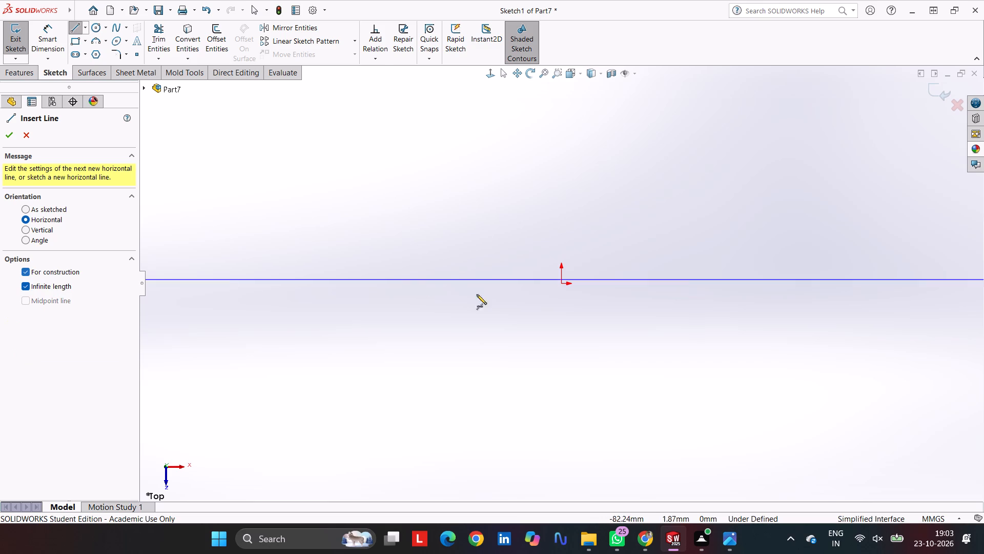
click(562, 286)
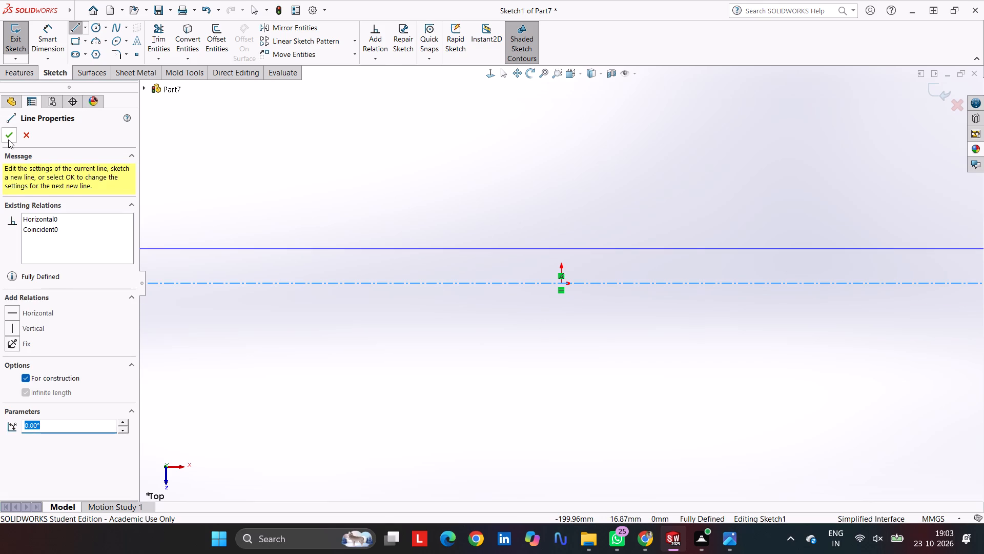
click(8, 140)
click(42, 232)
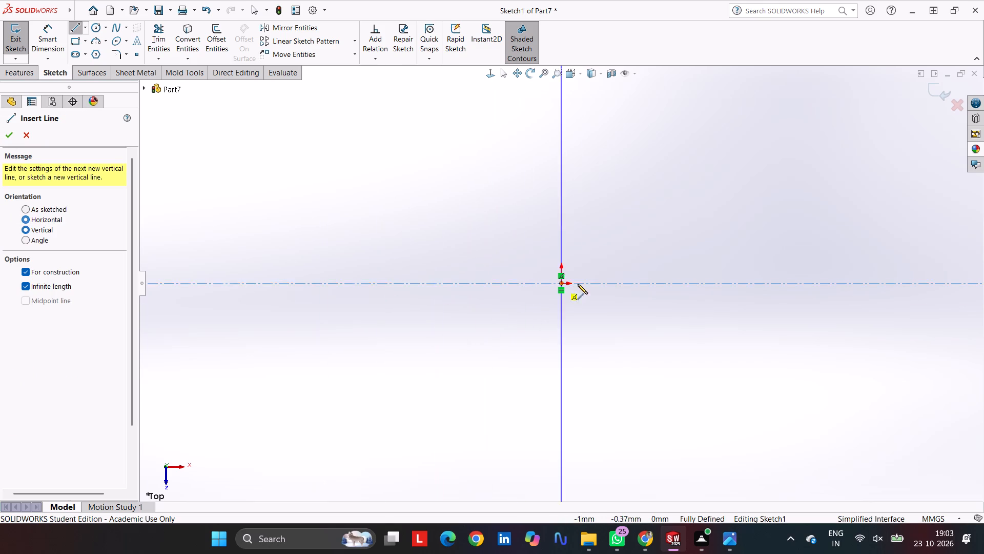
click(561, 284)
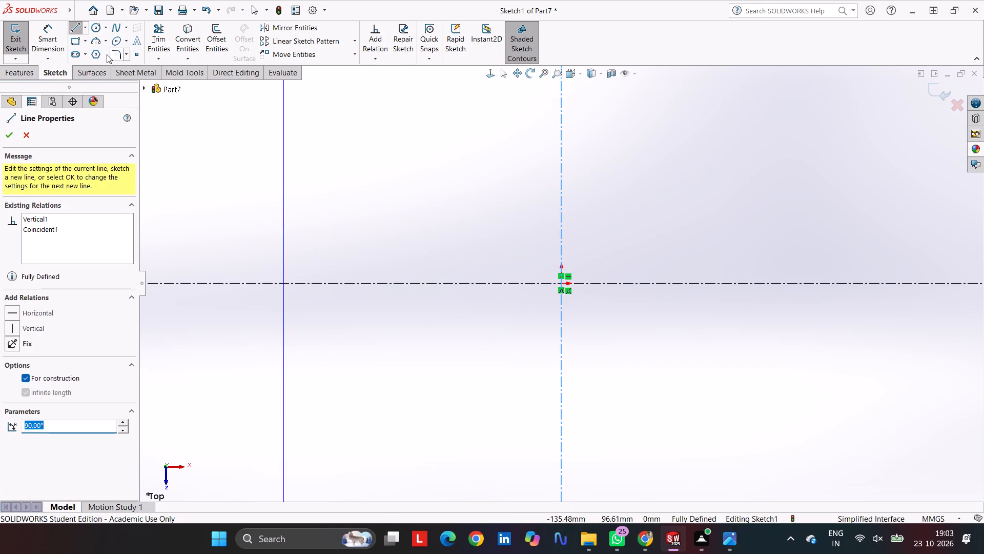
Draw a six-sided inscribed-circle polygon centred on the origin, about 87 mm across flats, with a vertex on the vertical construction line.
click(97, 53)
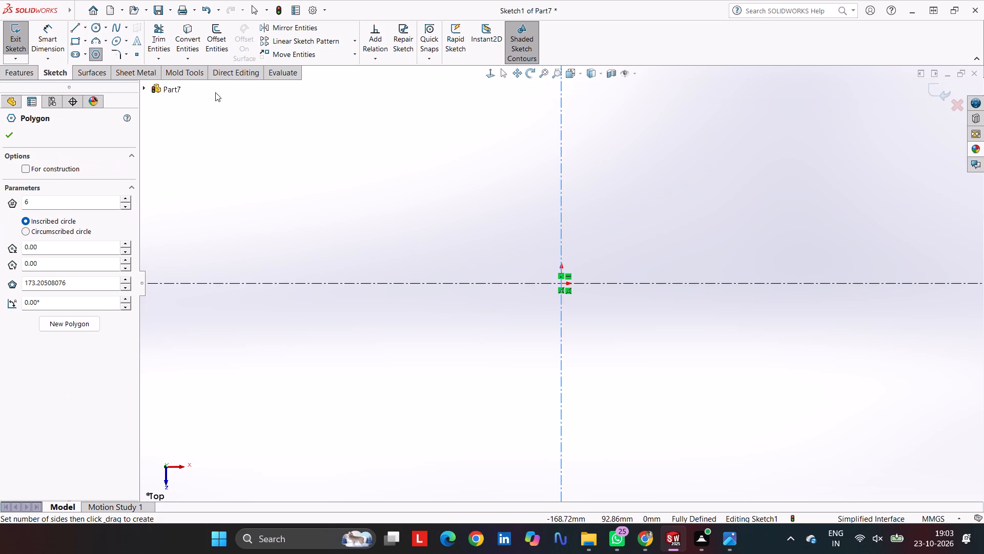
click(561, 285)
click(562, 180)
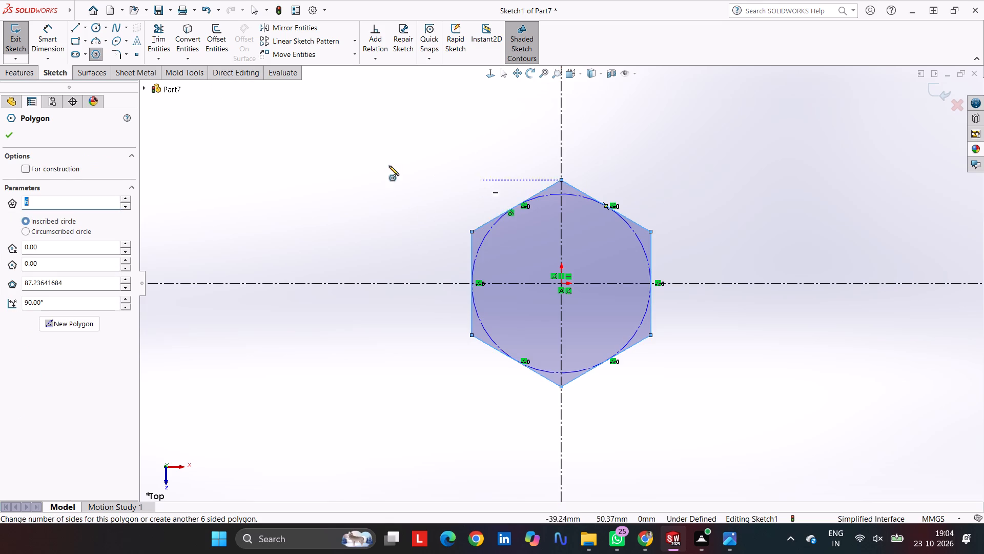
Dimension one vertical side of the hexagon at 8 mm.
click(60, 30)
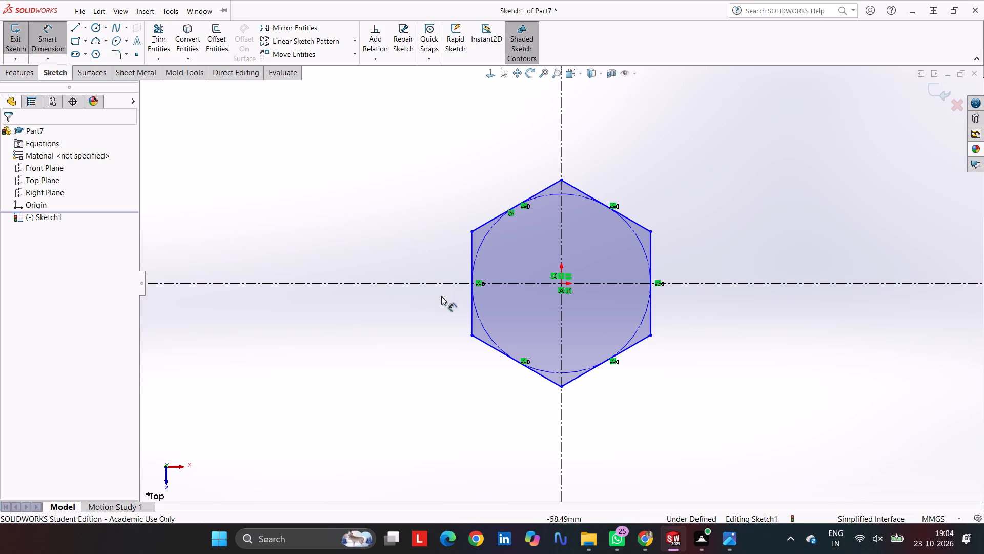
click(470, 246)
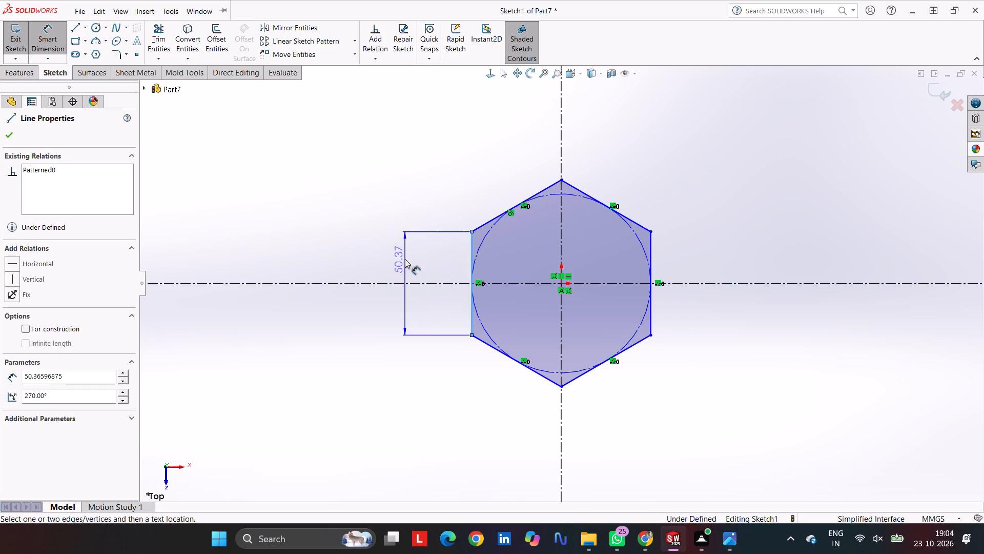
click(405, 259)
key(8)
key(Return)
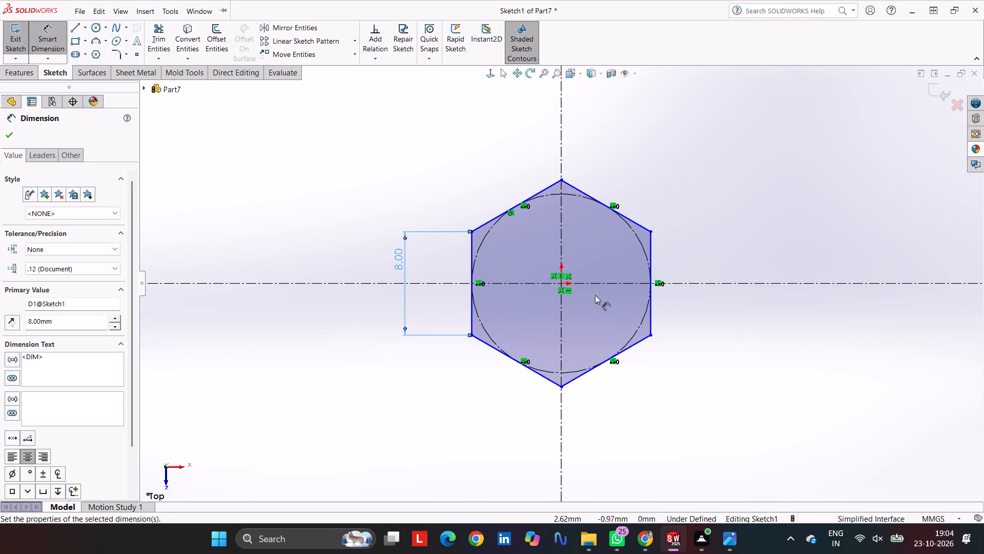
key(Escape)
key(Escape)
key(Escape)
Add a Vertical relation between the hexagon's centre point and its upper vertex.
click(560, 285)
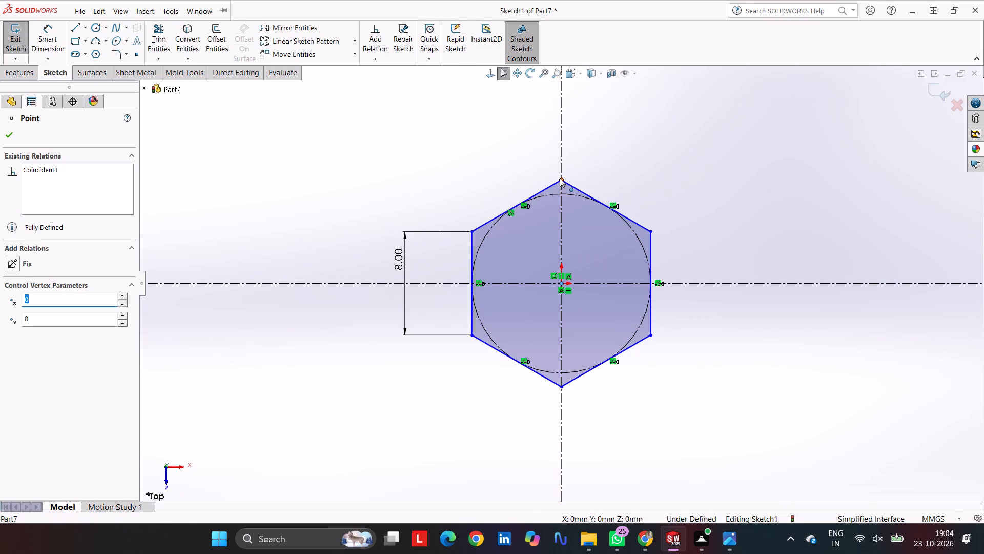
ctrl+click(560, 178)
click(36, 332)
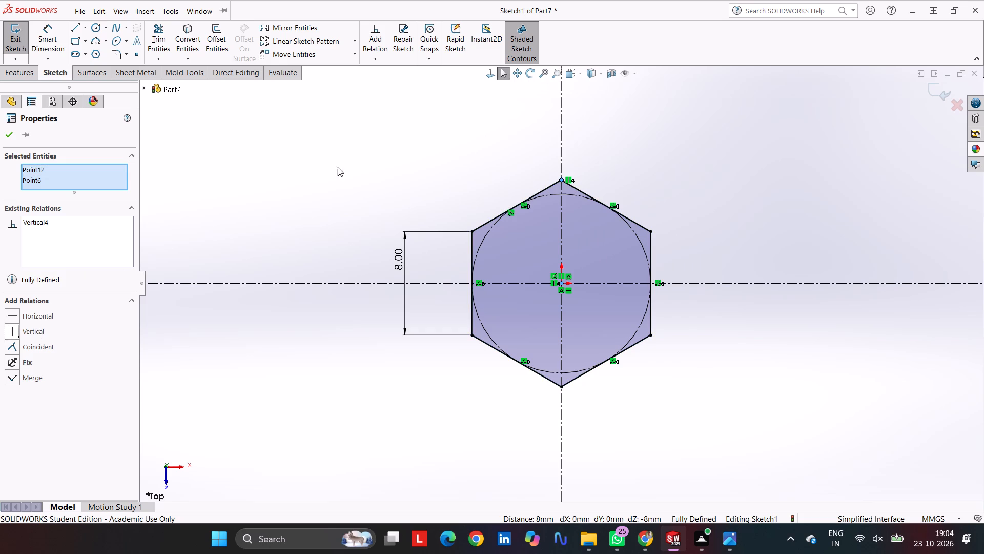
click(343, 162)
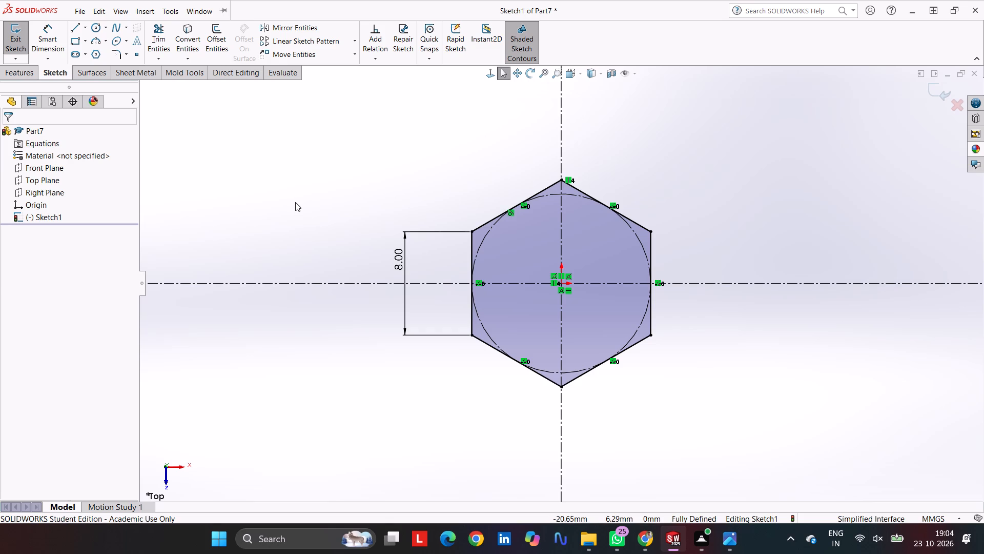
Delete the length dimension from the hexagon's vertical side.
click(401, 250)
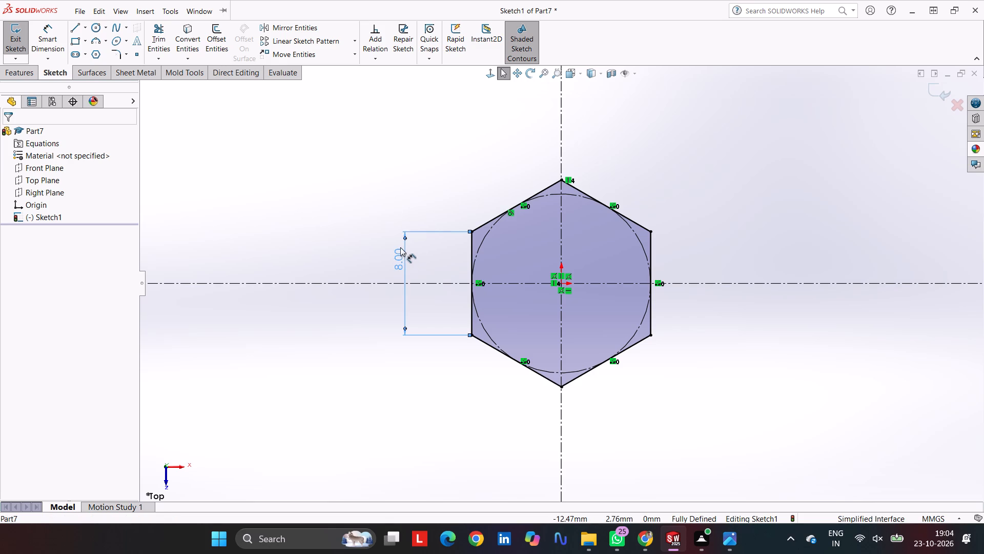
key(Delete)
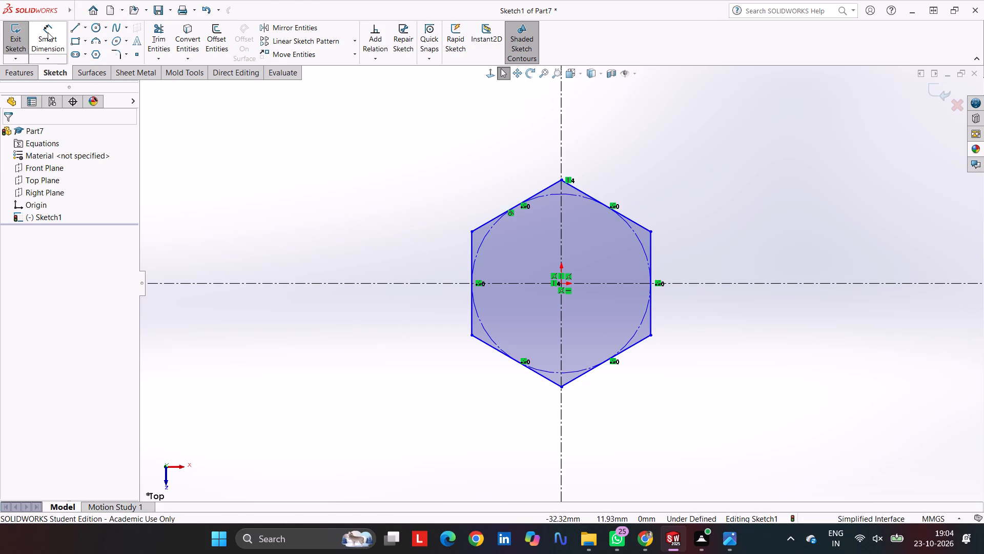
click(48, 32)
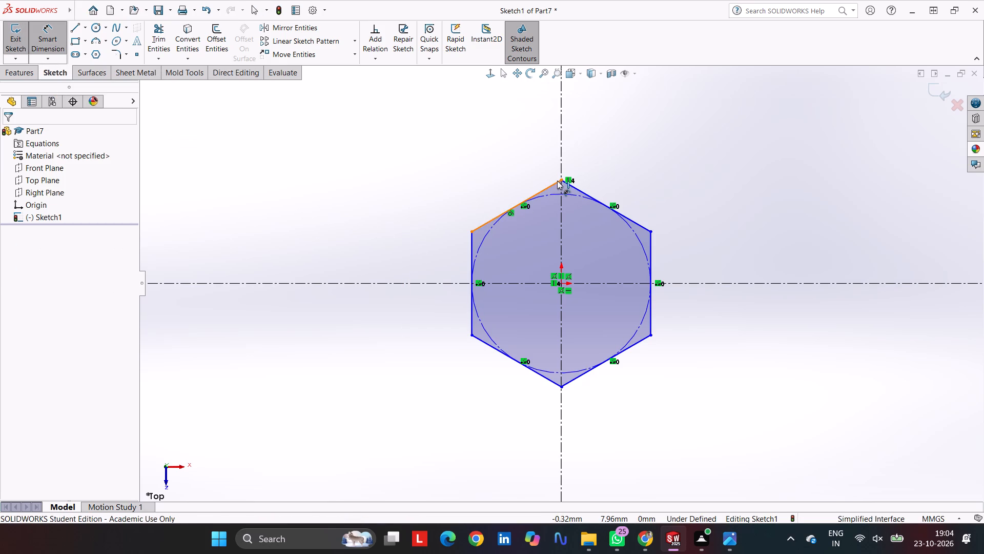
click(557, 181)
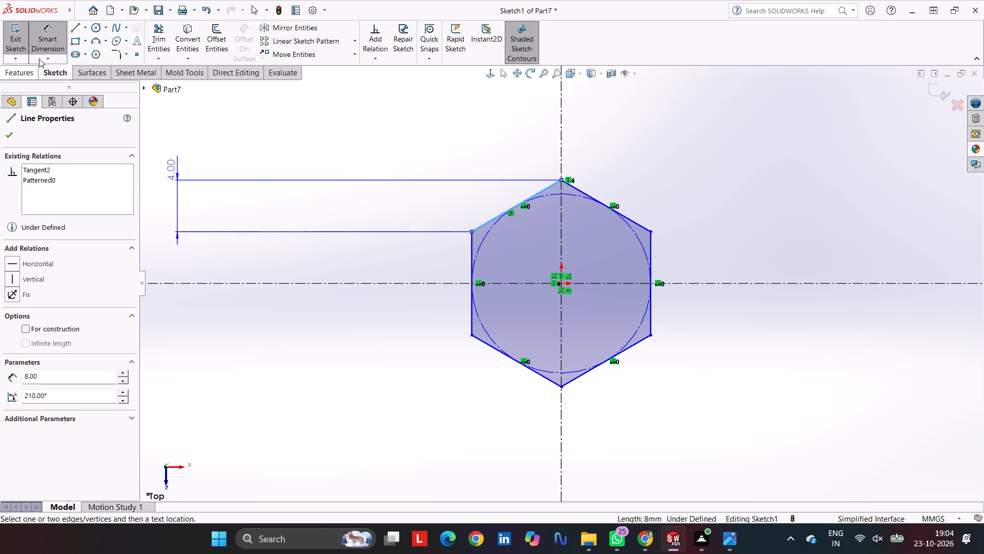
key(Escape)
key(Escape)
Dimension the distance between the hexagon's two vertical sides at 14 mm.
click(53, 32)
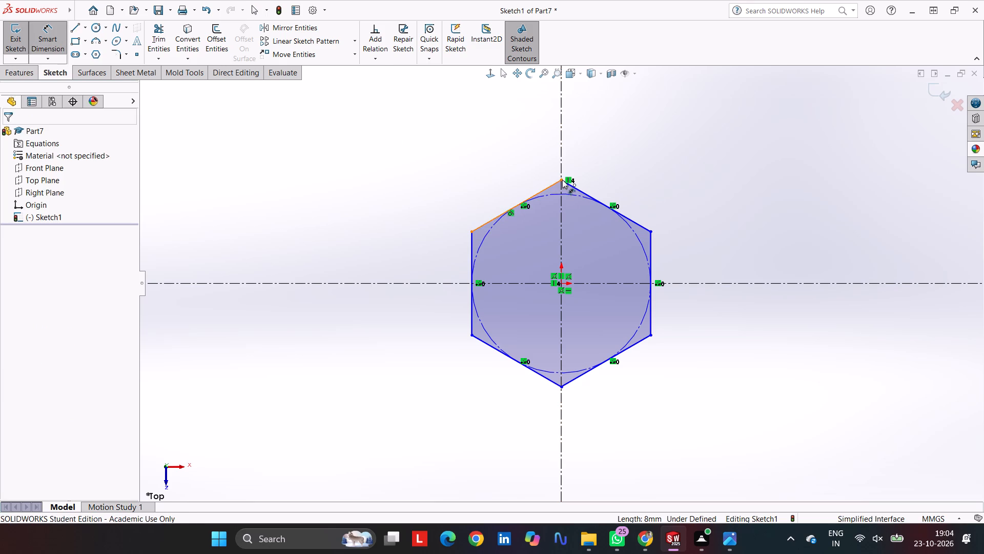
click(562, 180)
key(Escape)
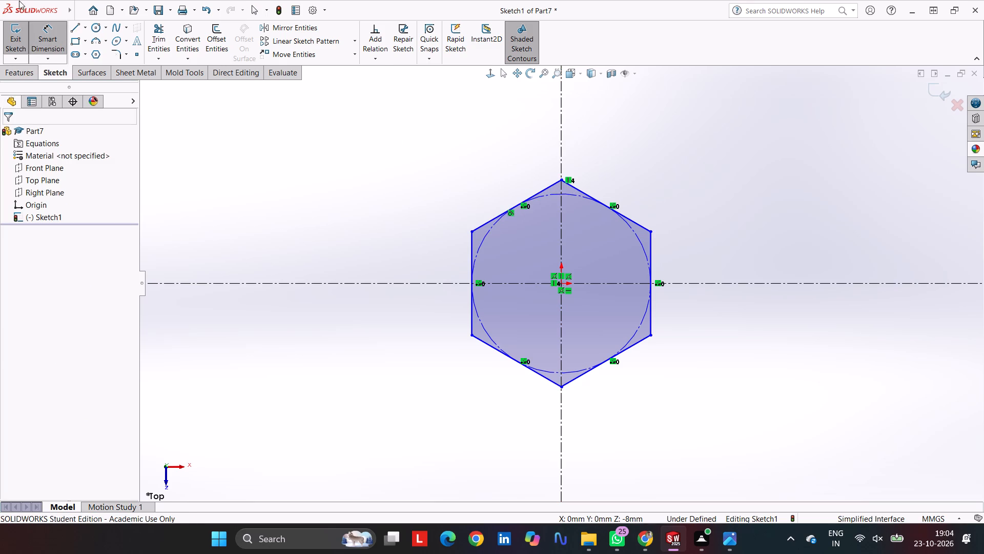
click(472, 315)
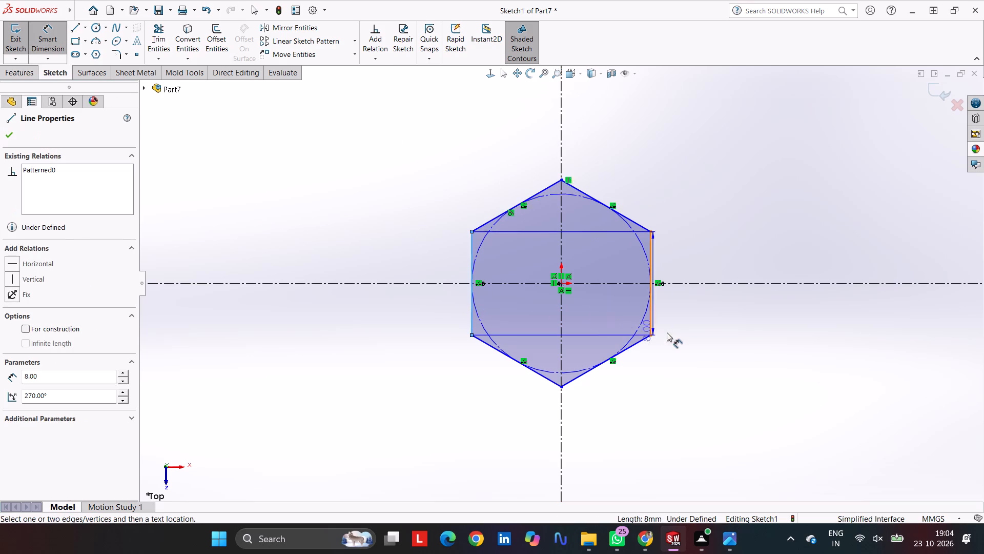
click(651, 323)
click(589, 436)
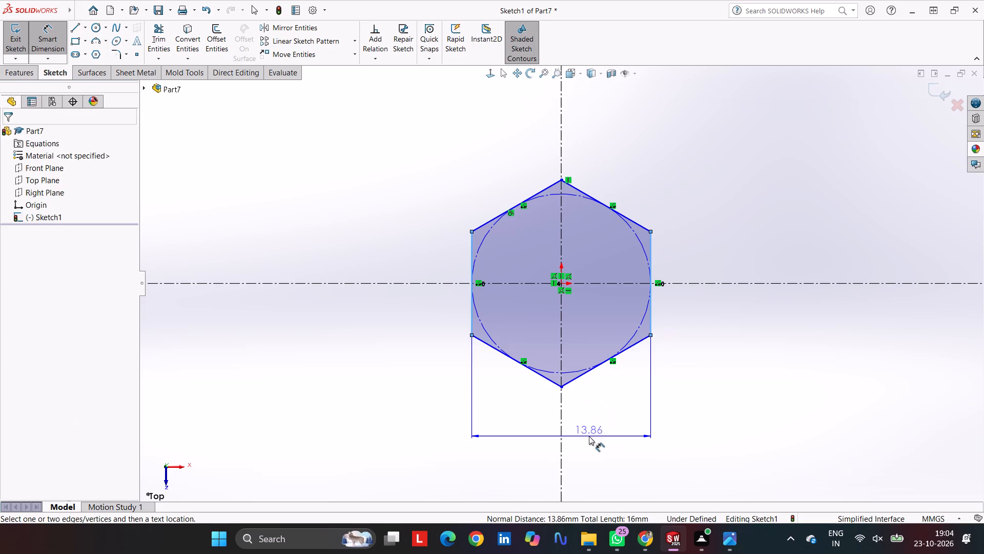
key(1)
key(4)
key(Return)
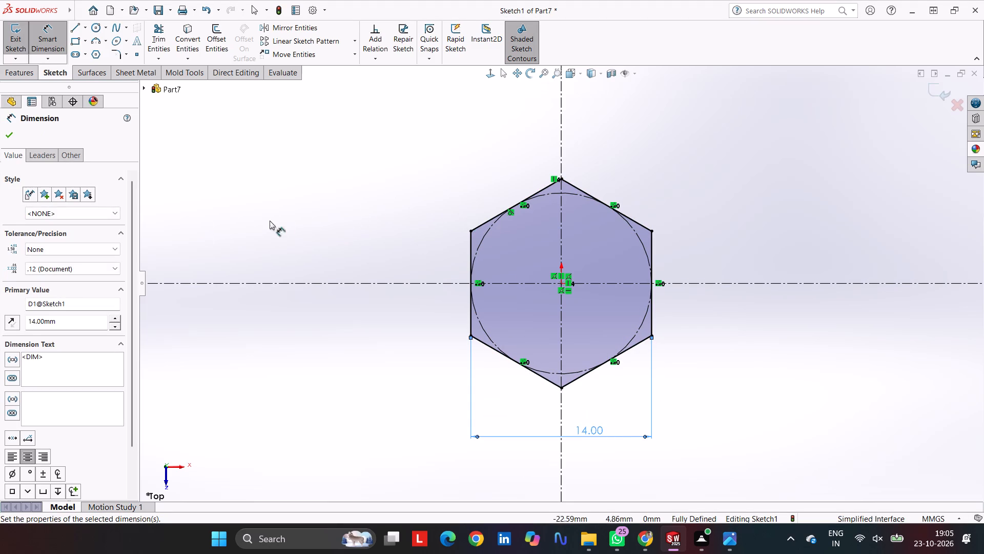
Extrude the hexagon sketch as a blind boss 3 mm thick.
click(21, 77)
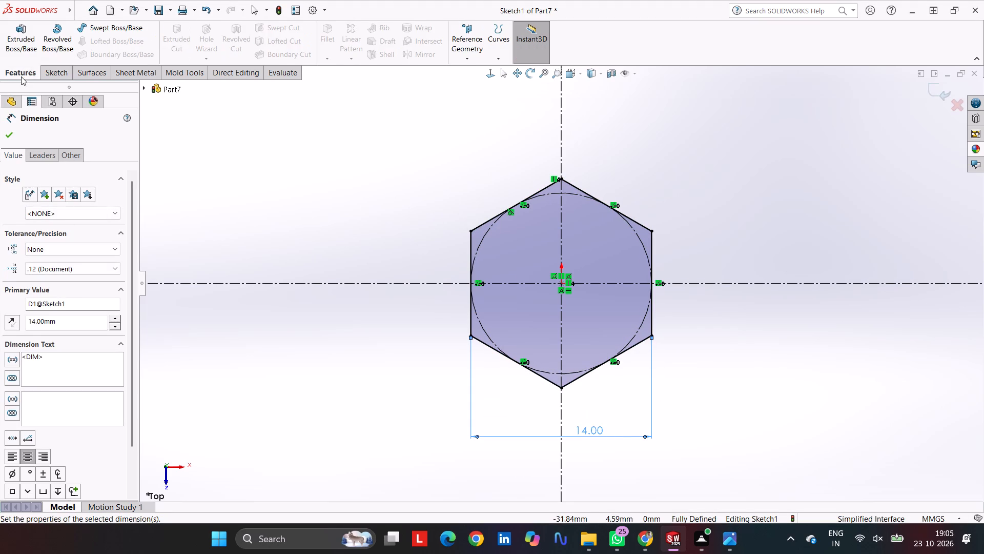
click(23, 29)
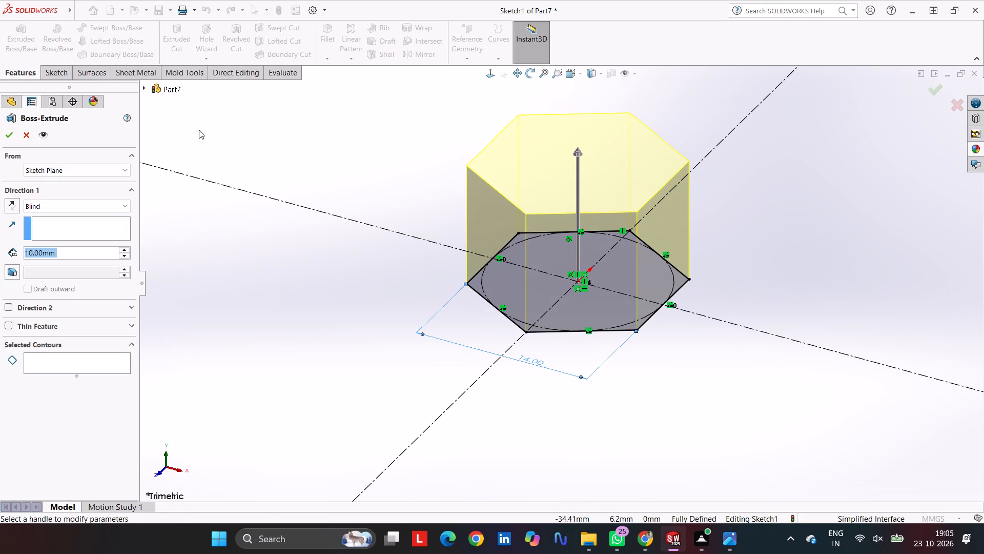
key(3)
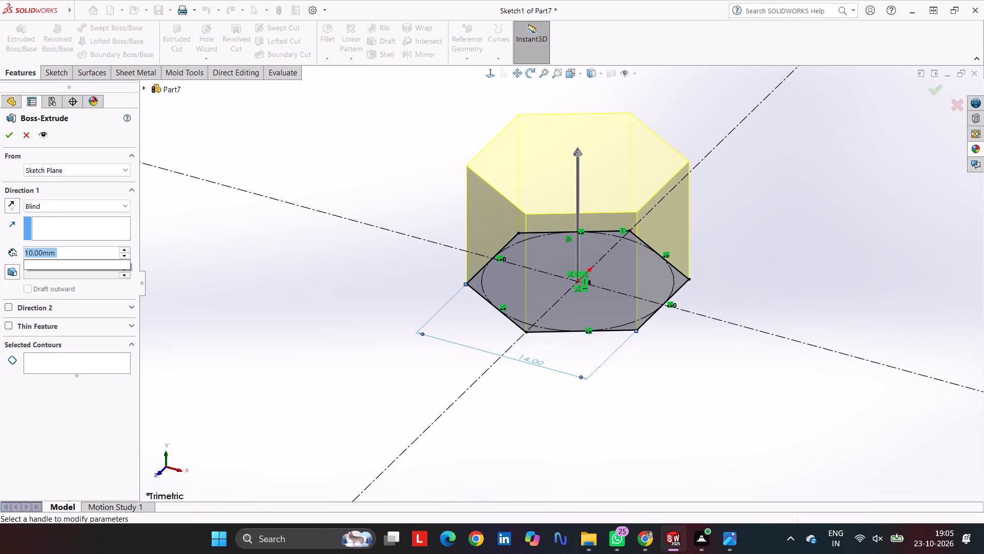
key(Return)
key(Return)
click(431, 163)
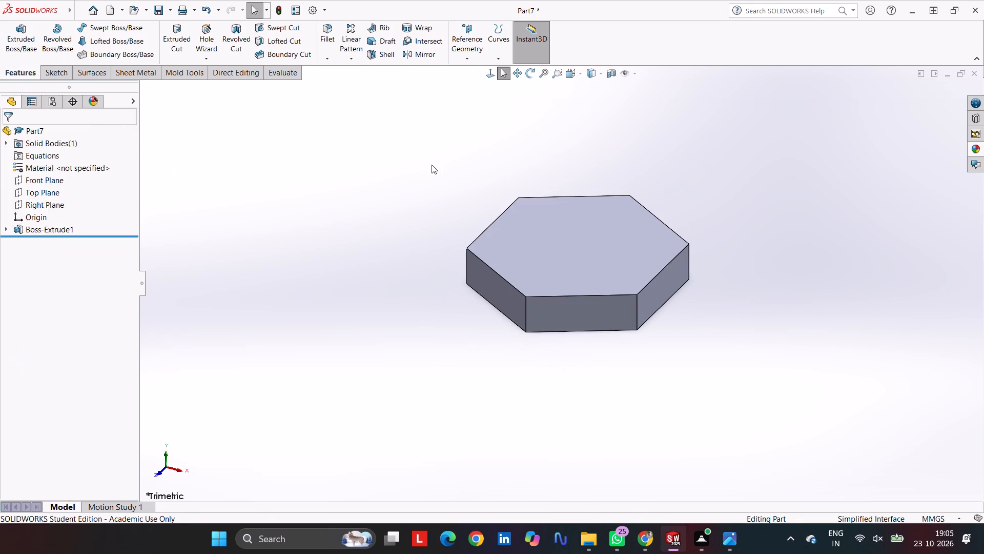
Start a sketch on the hexagonal plate's top face and draw a circle of 8 mm diameter centred on the origin.
click(564, 237)
click(612, 212)
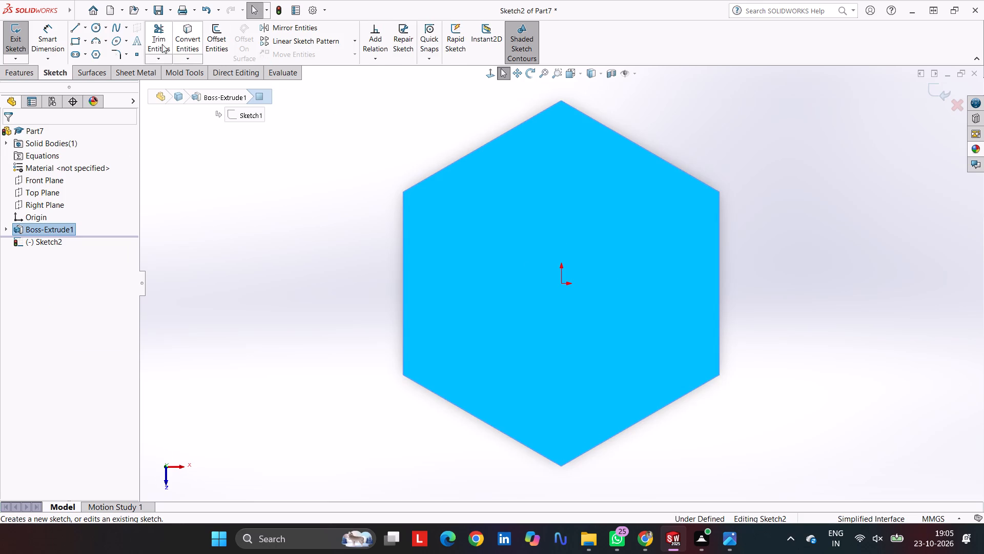
click(95, 29)
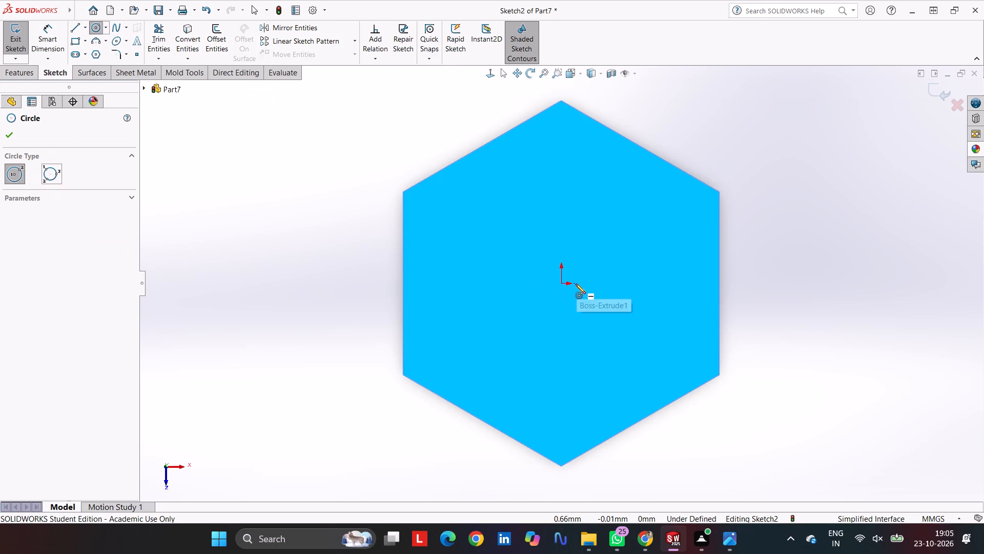
click(561, 284)
click(499, 186)
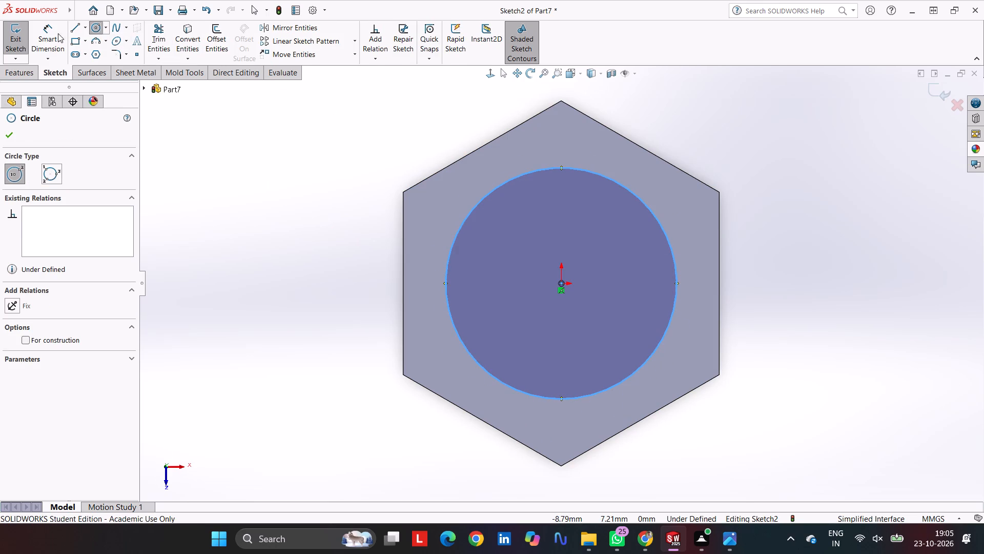
click(58, 33)
click(476, 209)
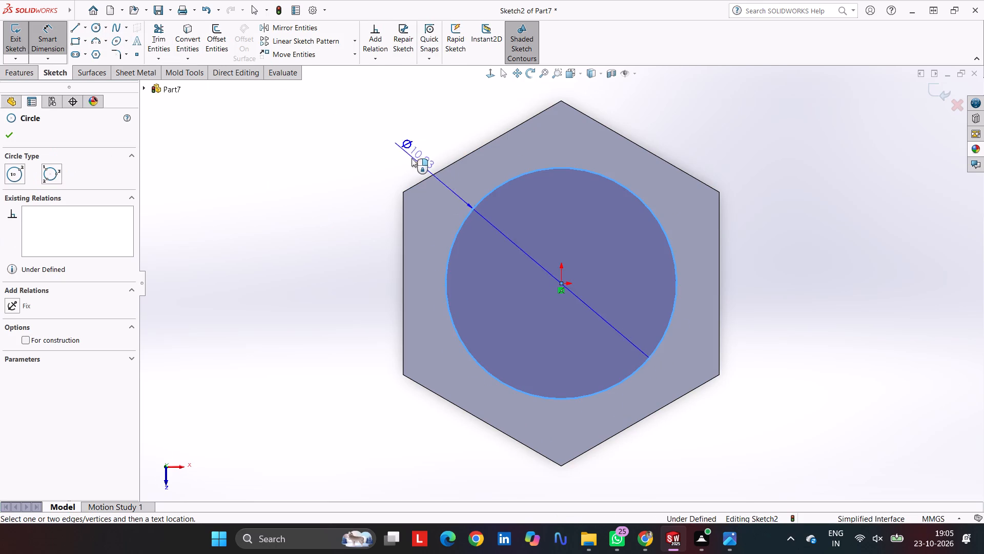
click(372, 238)
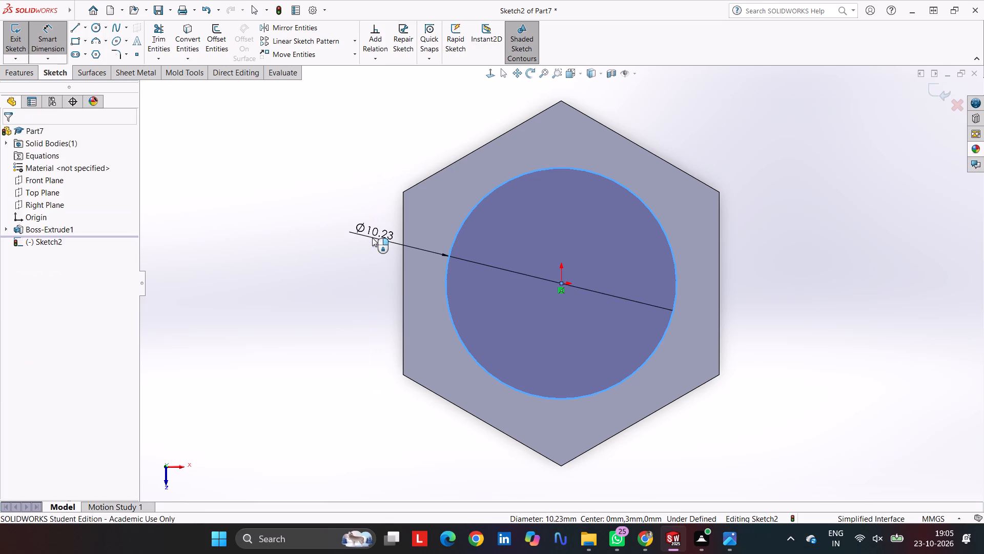
text(8.)
key(Return)
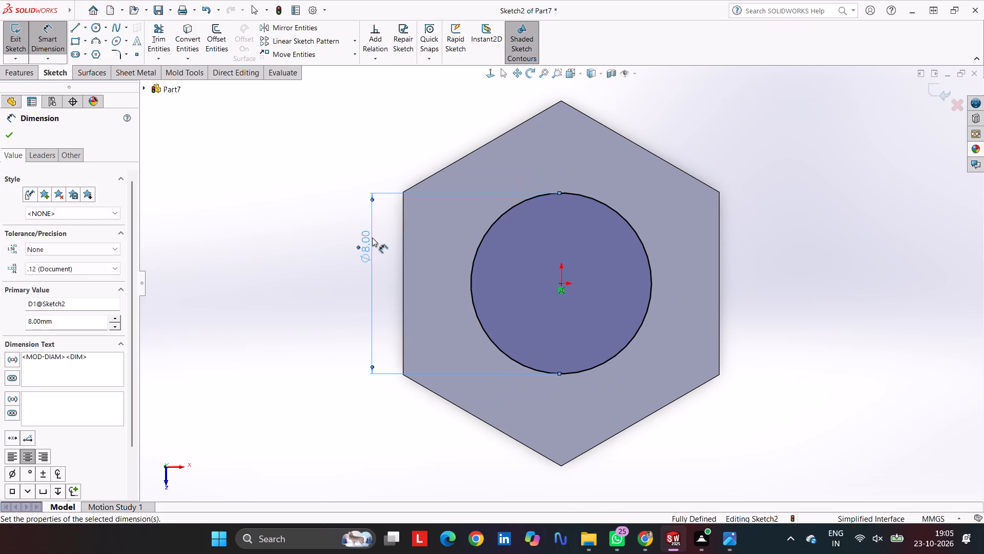
Cut the 8 mm circle through the hexagonal plate with a blind Extruded Cut 3 mm deep.
click(12, 144)
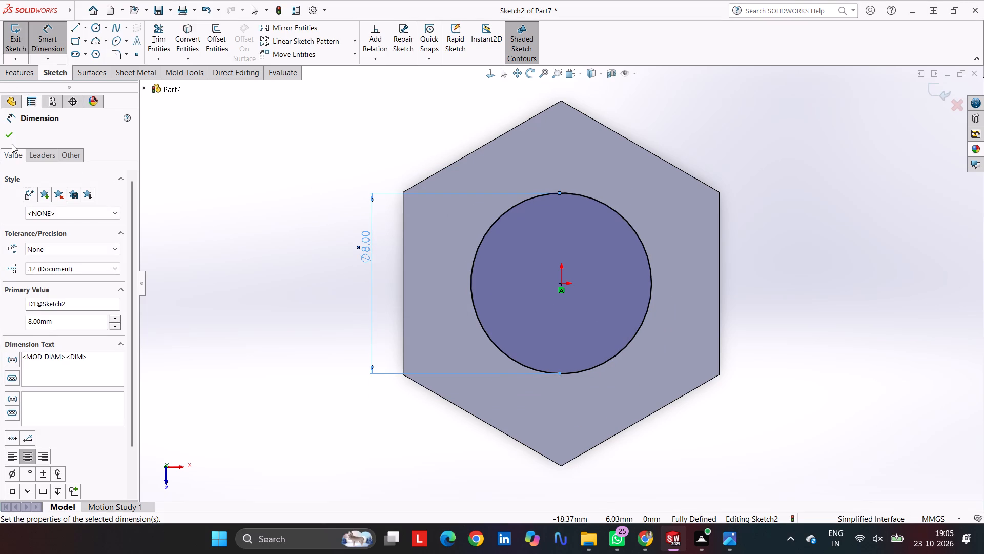
click(17, 75)
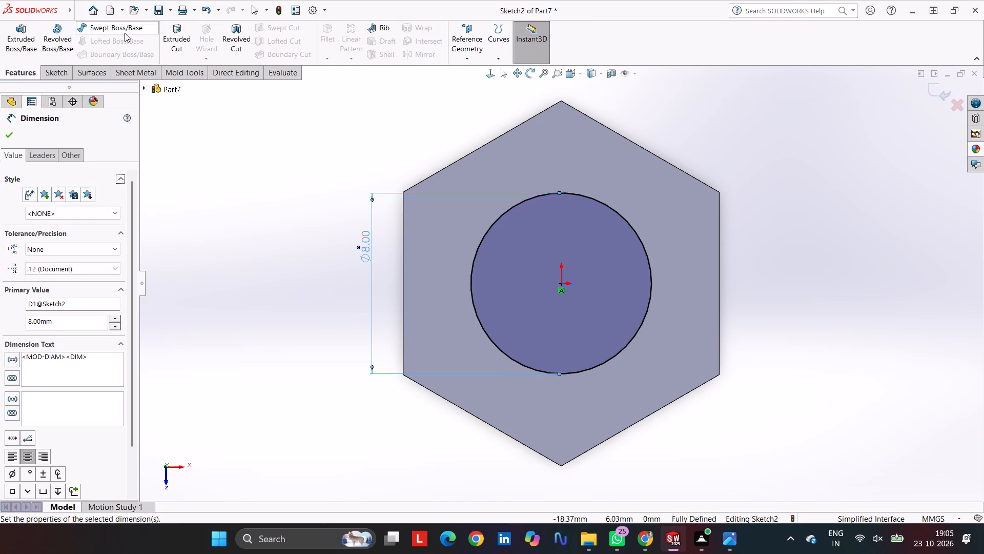
click(172, 40)
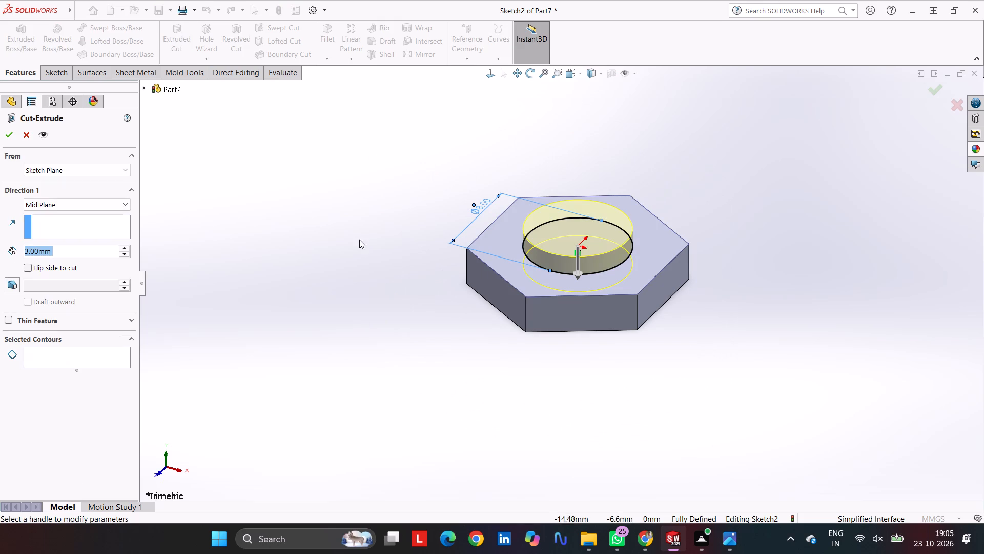
click(107, 207)
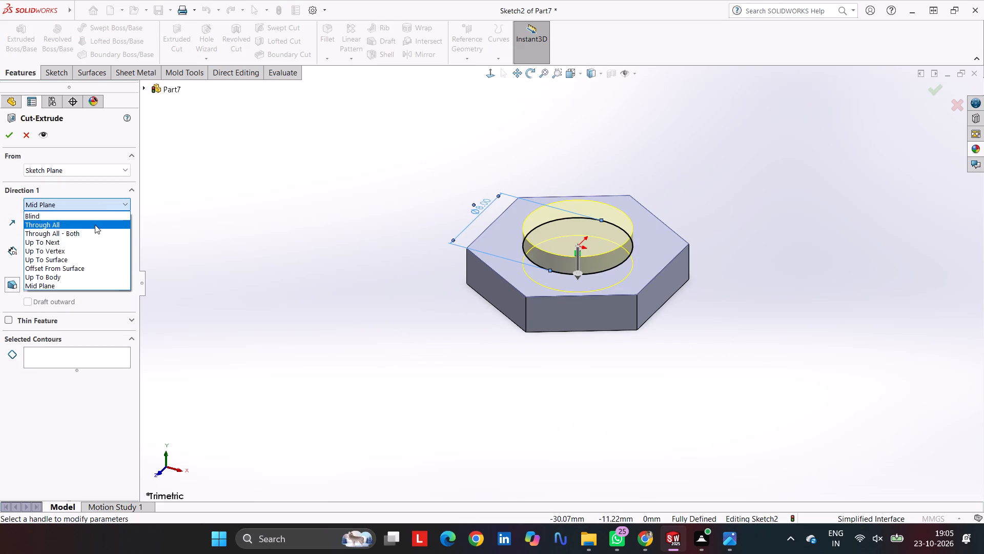
click(96, 218)
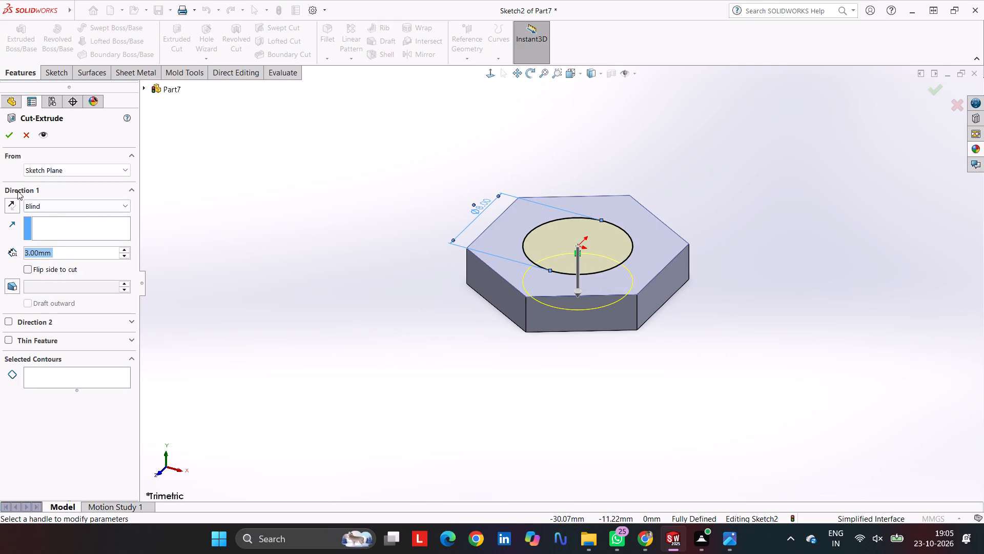
click(9, 134)
click(342, 209)
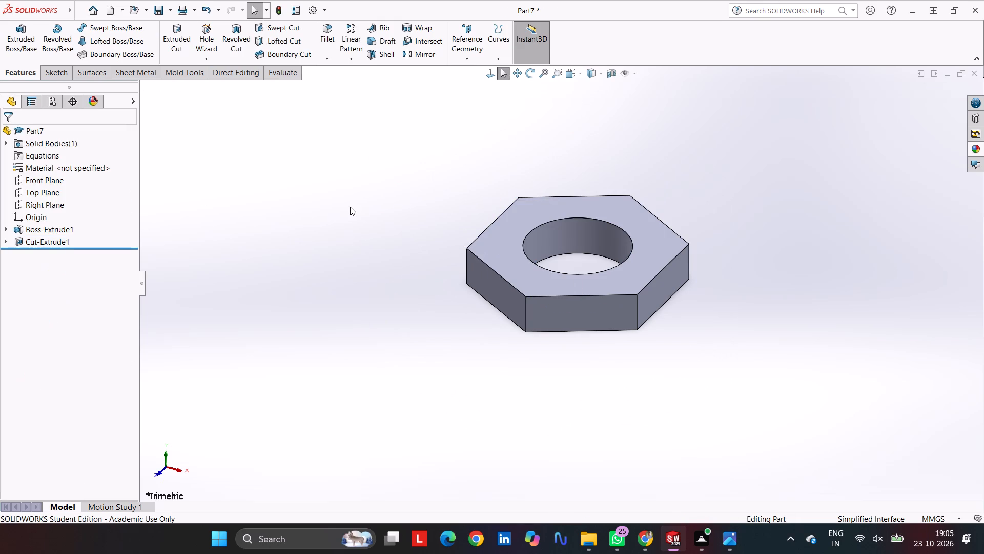
Fillet the six vertical corner edges of the hexagonal plate with a 1 mm radius.
middle_drag(359, 206, 363, 158)
click(330, 37)
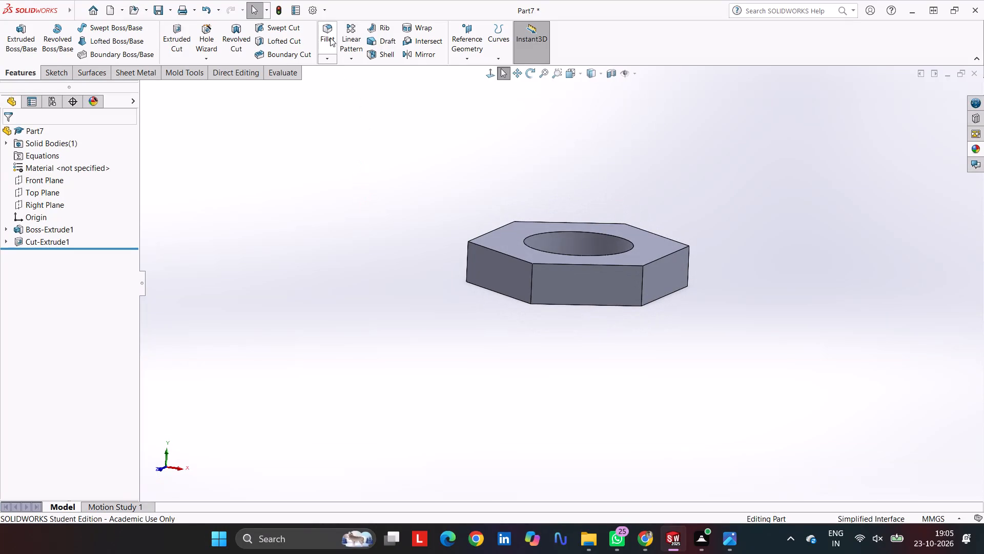
click(532, 285)
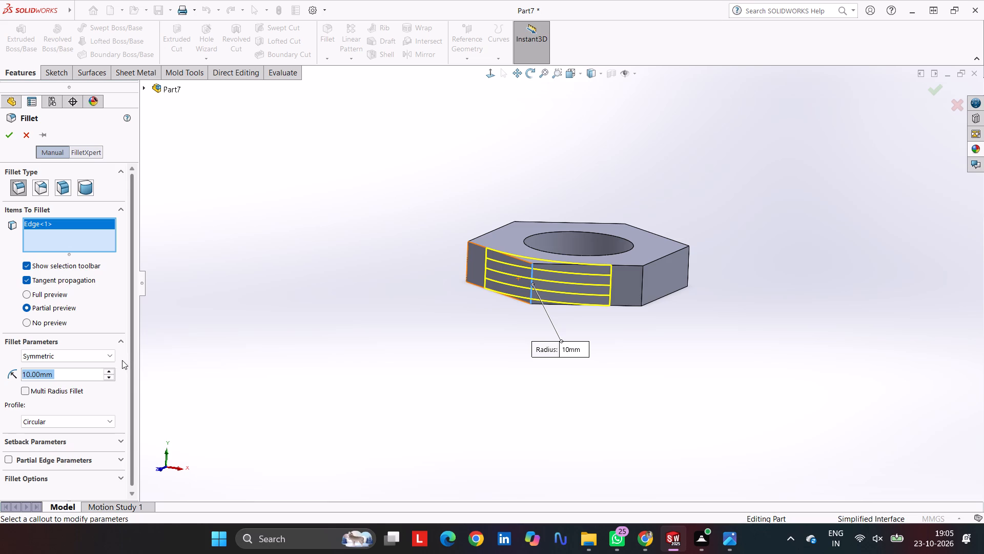
key(1)
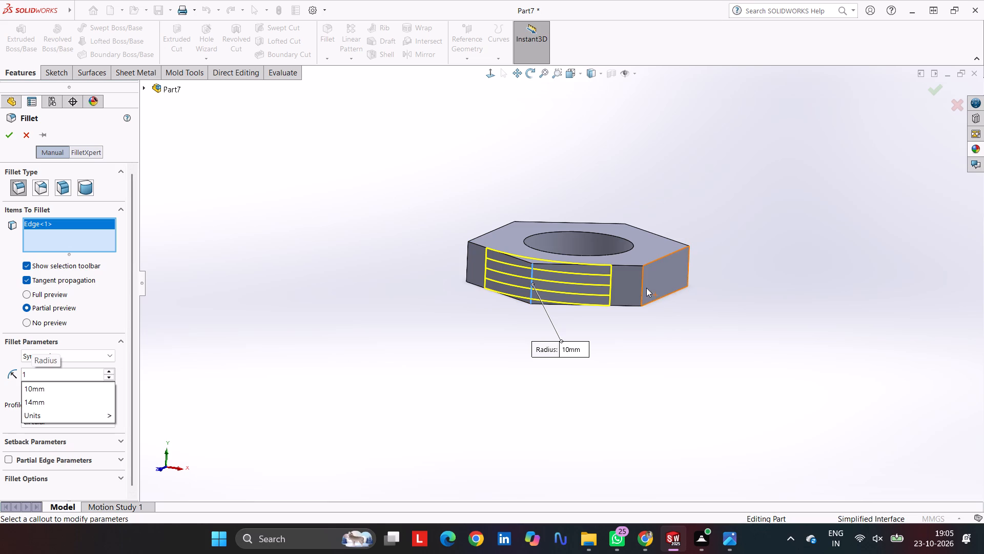
click(643, 285)
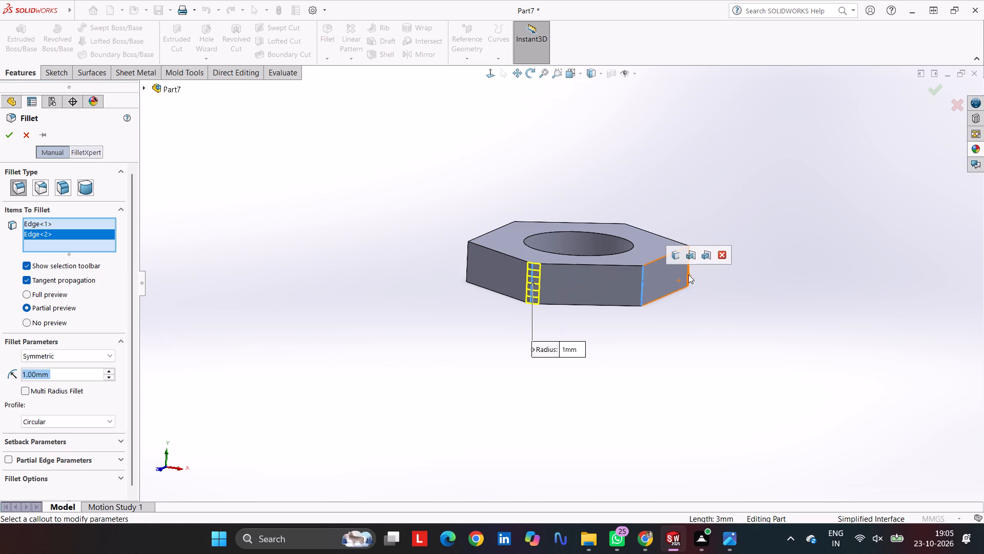
click(688, 274)
middle_drag(725, 270, 574, 444)
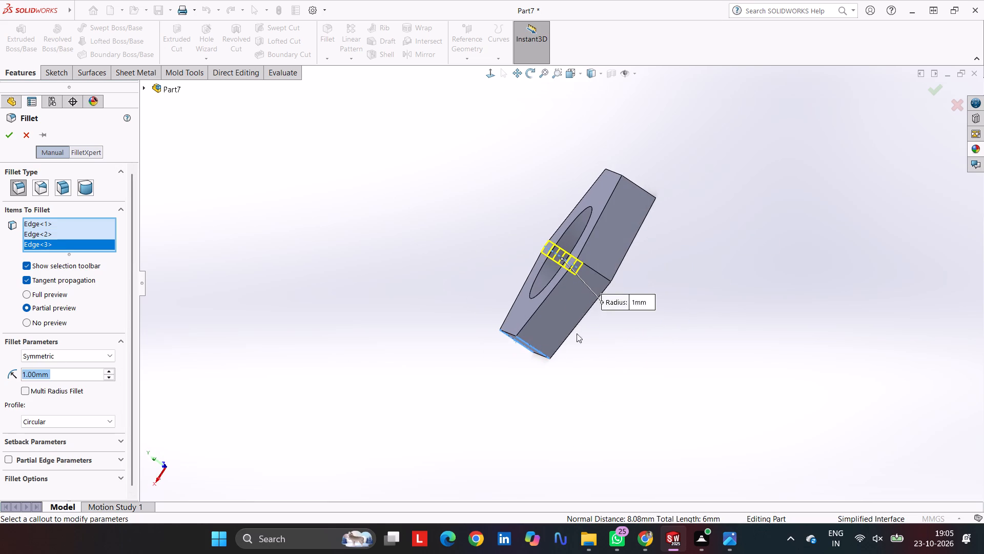
scroll(586, 276, down, 4)
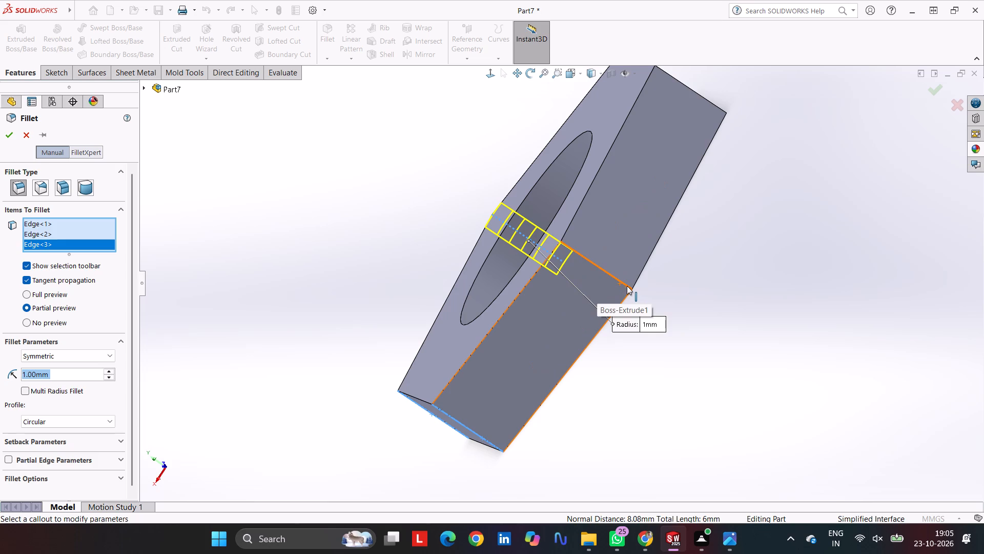
click(627, 286)
click(716, 105)
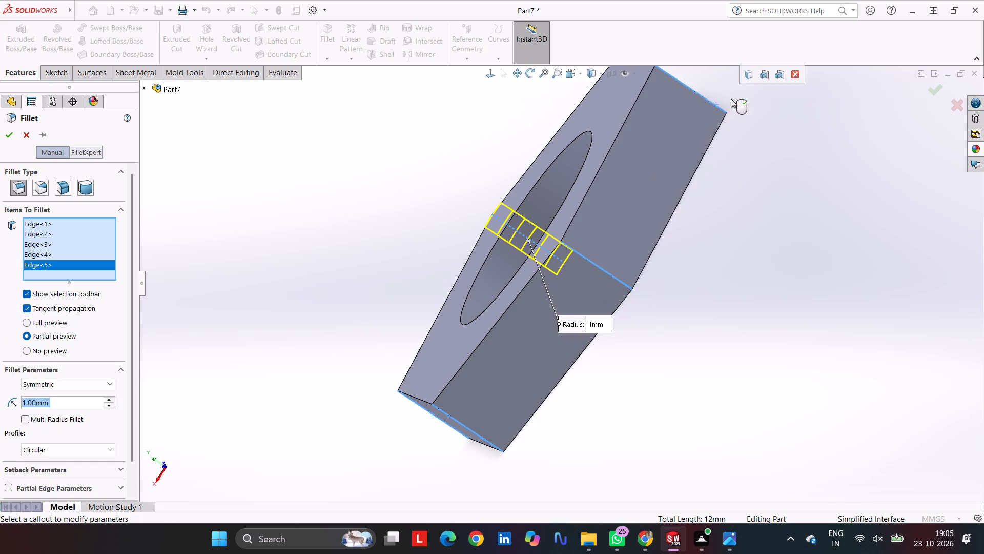
middle_drag(731, 98, 719, 404)
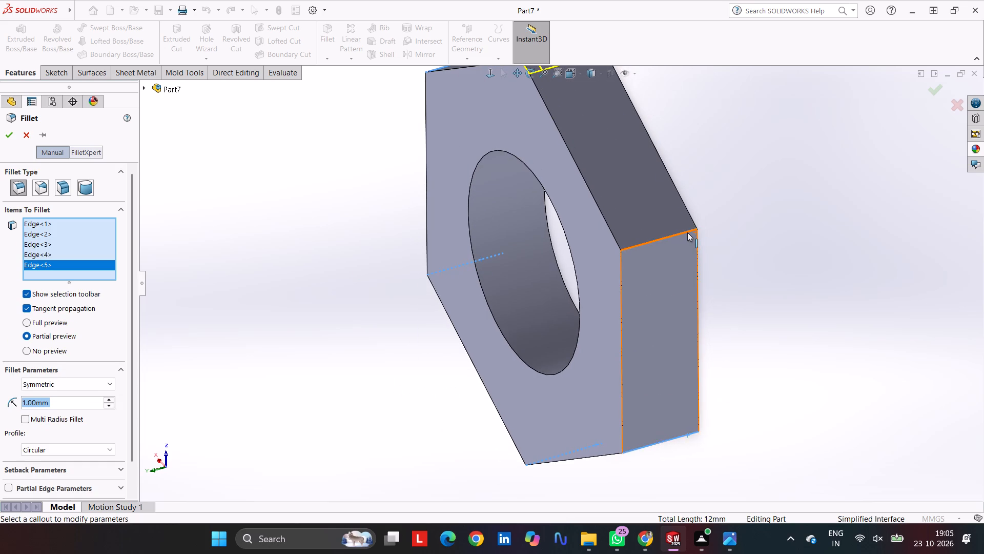
click(687, 230)
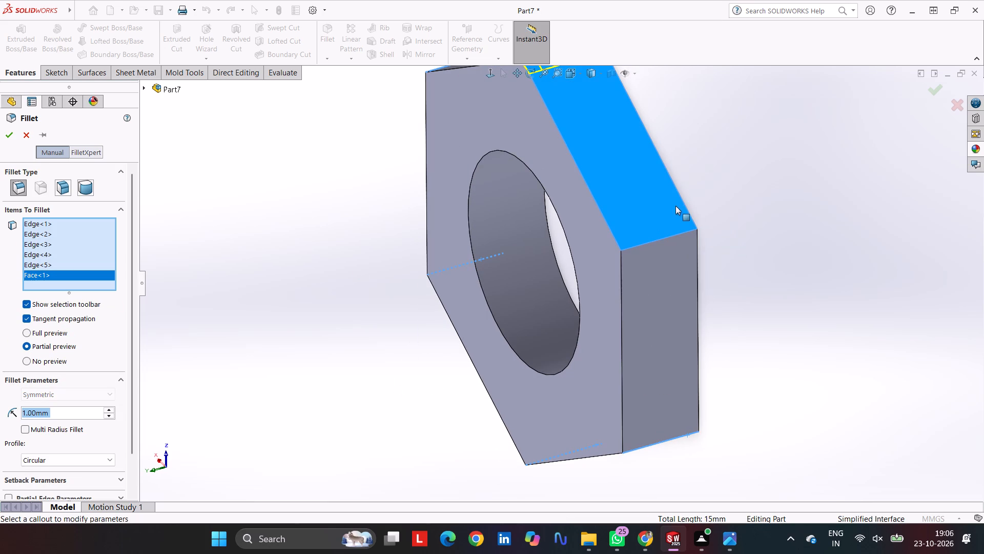
click(675, 206)
click(687, 232)
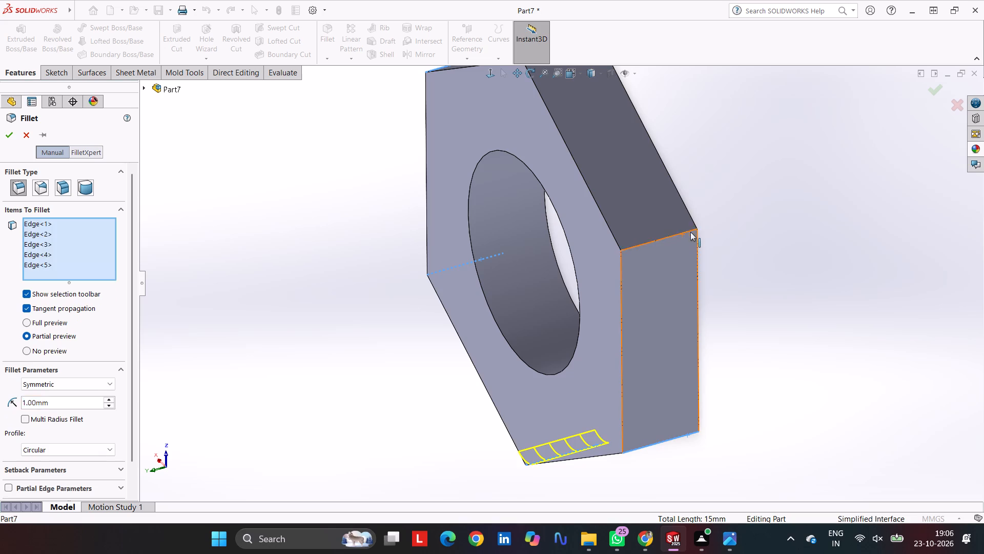
middle_drag(736, 158, 780, 324)
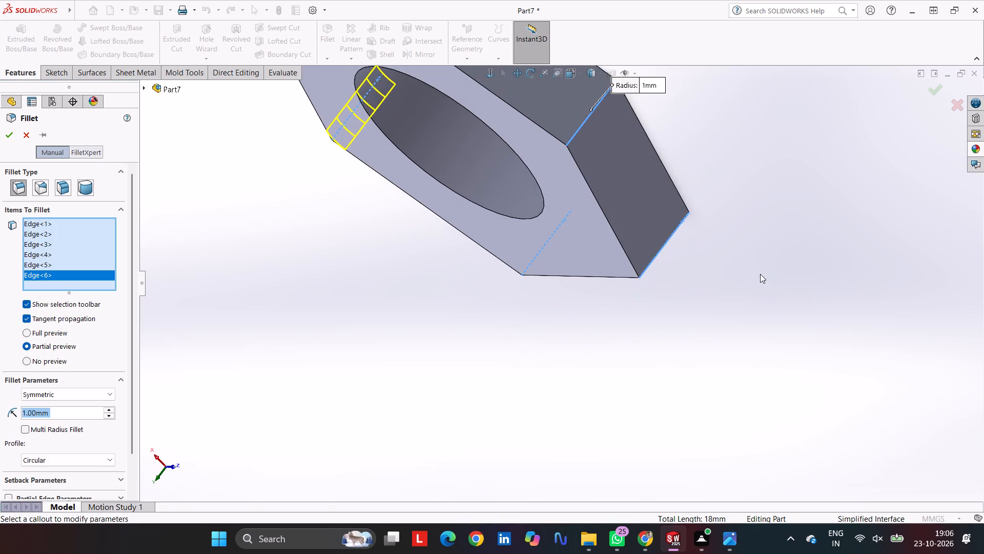
scroll(675, 213, up, 3)
key(Return)
click(681, 197)
scroll(681, 197, up, 1)
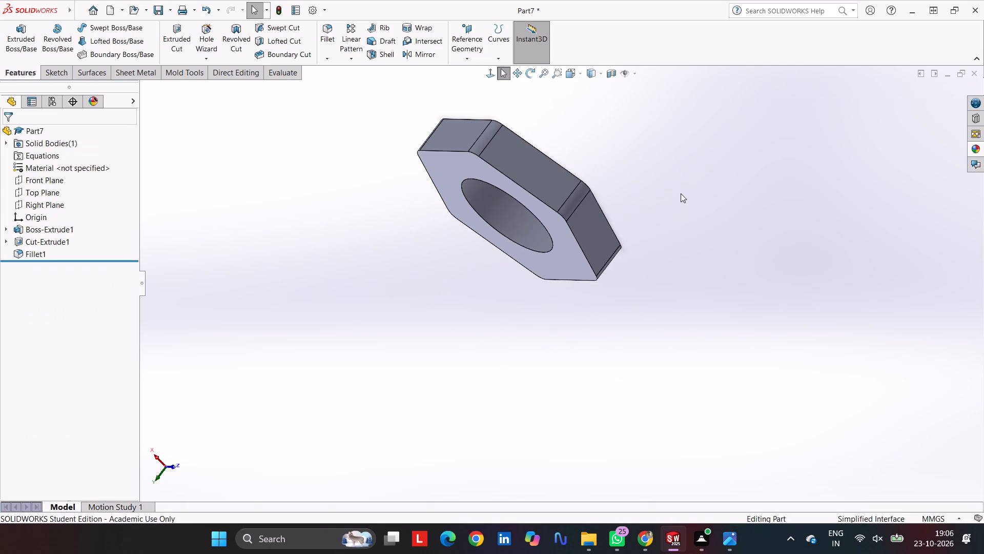
Apply a black appearance from the appearance library to the whole hexagonal part.
middle_drag(683, 189, 725, 125)
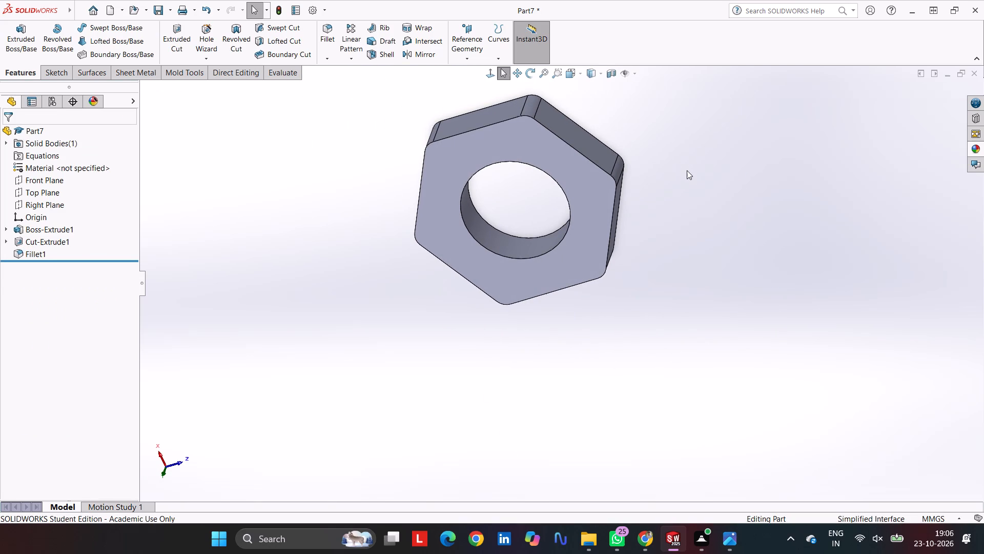
middle_drag(689, 195, 694, 146)
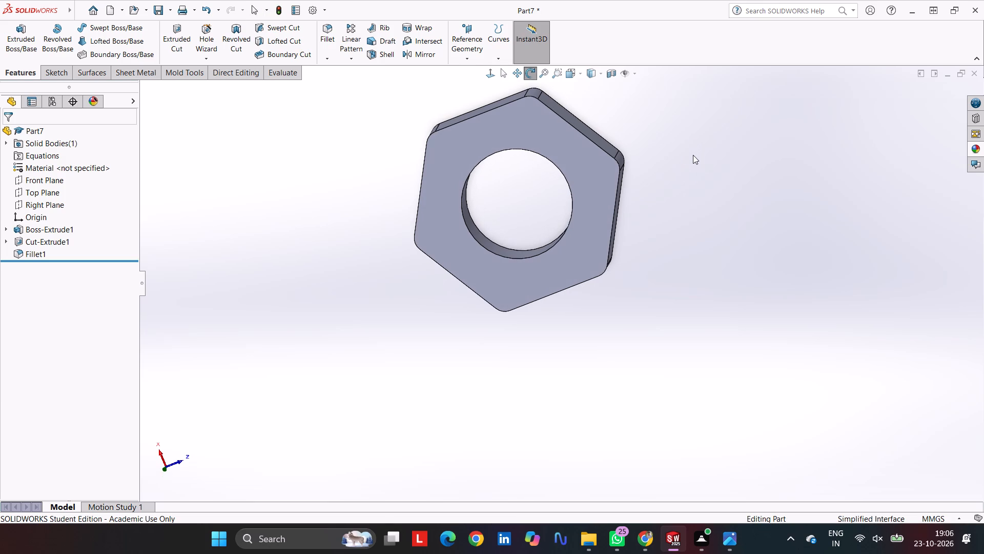
key(ctrl+7)
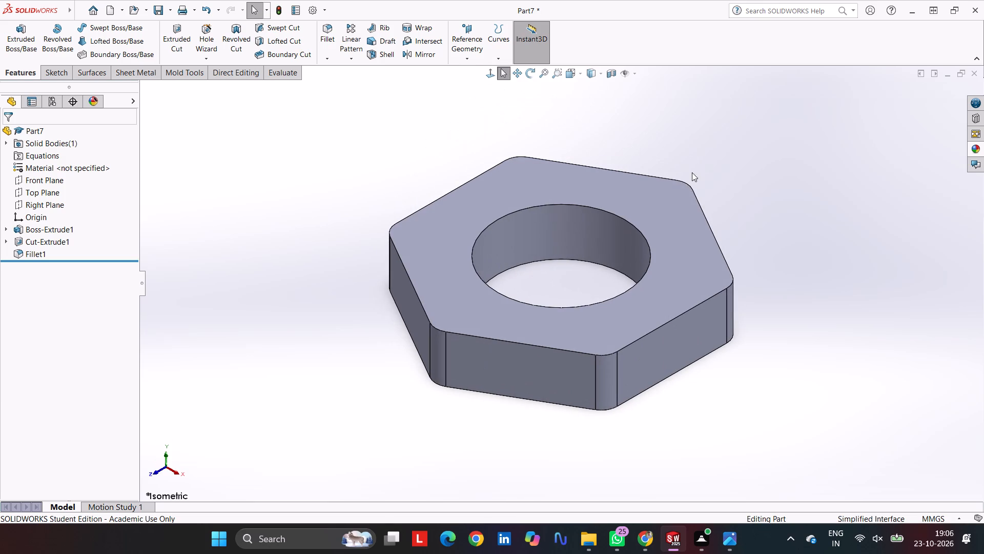
click(976, 148)
drag(817, 474, 689, 291)
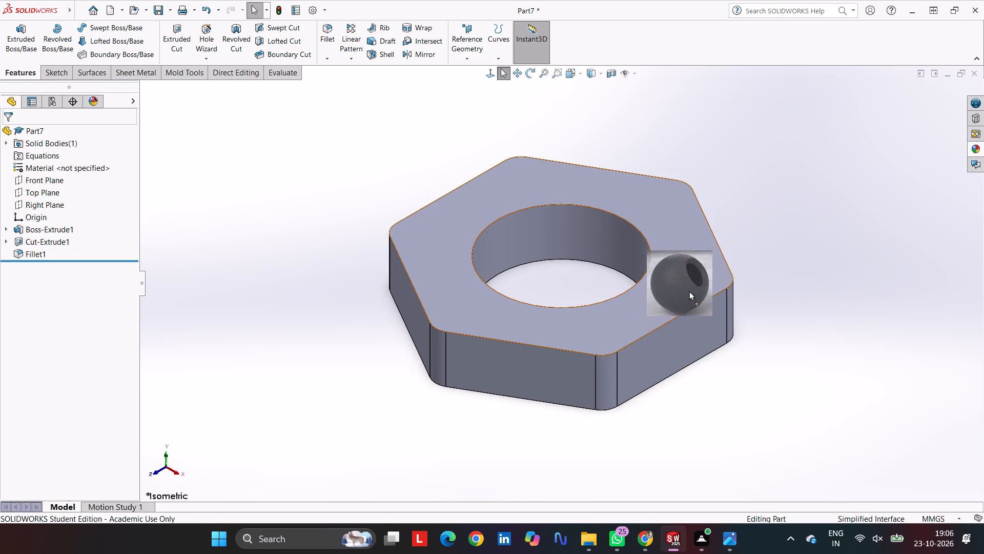
drag(689, 291, 689, 290)
click(698, 296)
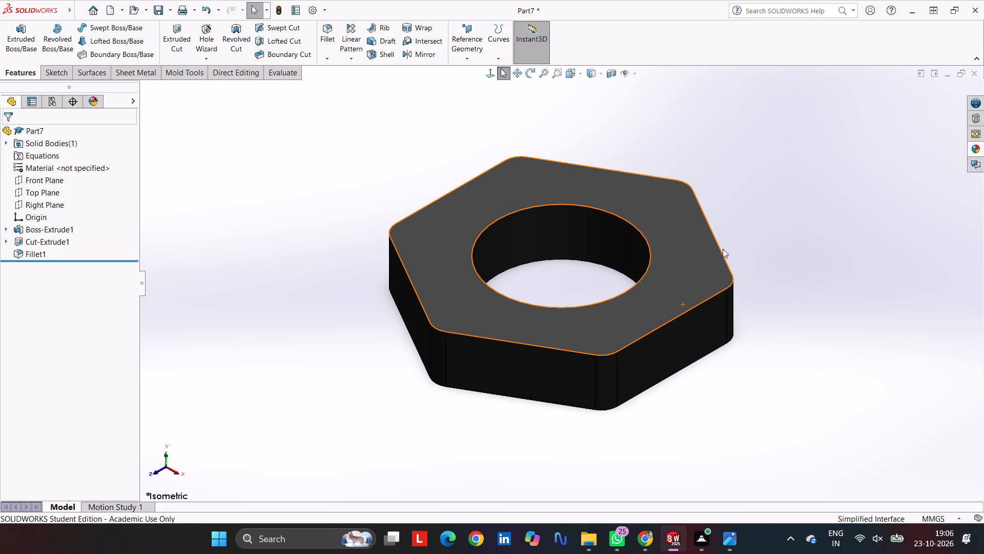
click(770, 146)
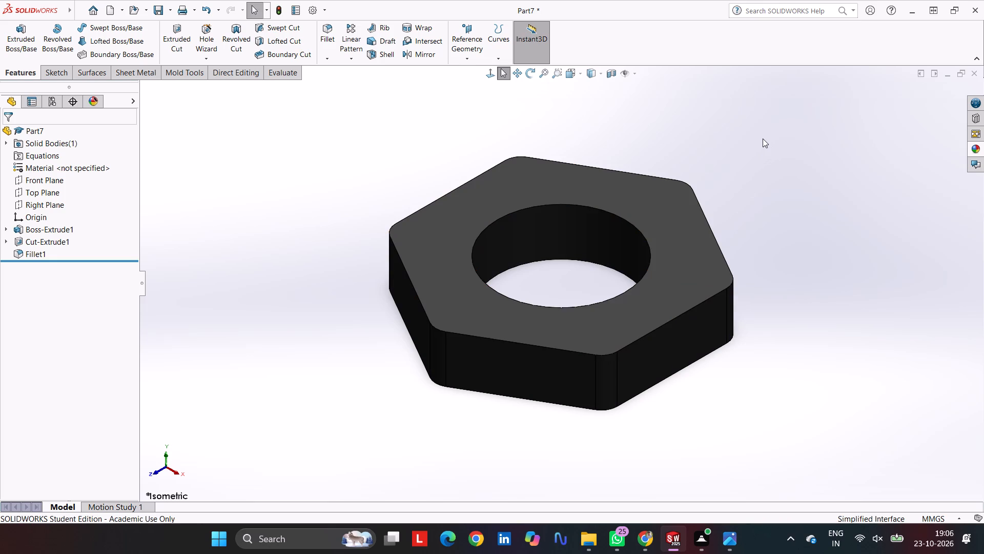
click(788, 218)
Save the part as Part7 in the Manual Mechanical Gripper folder.
key(ctrl+s)
scroll(462, 243, down, 7)
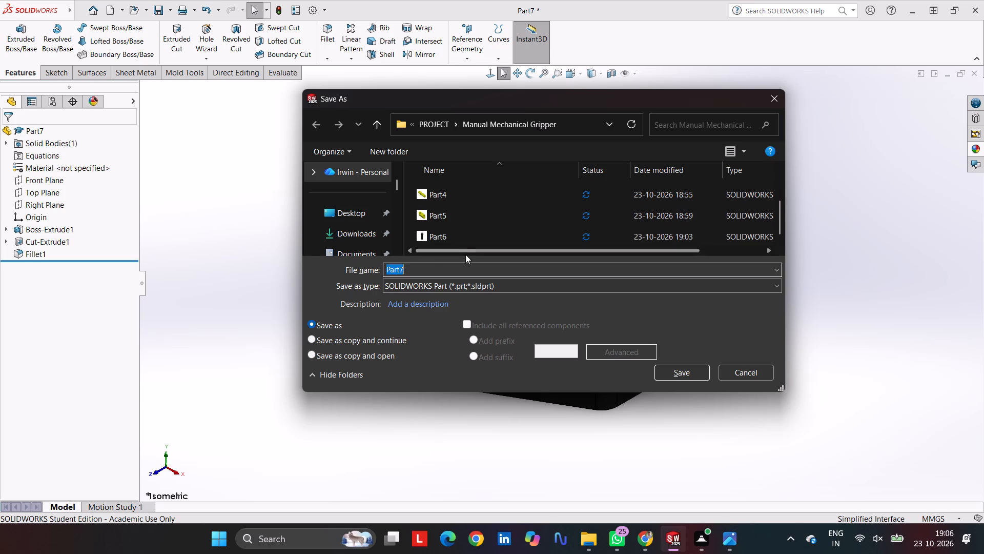
key(Return)
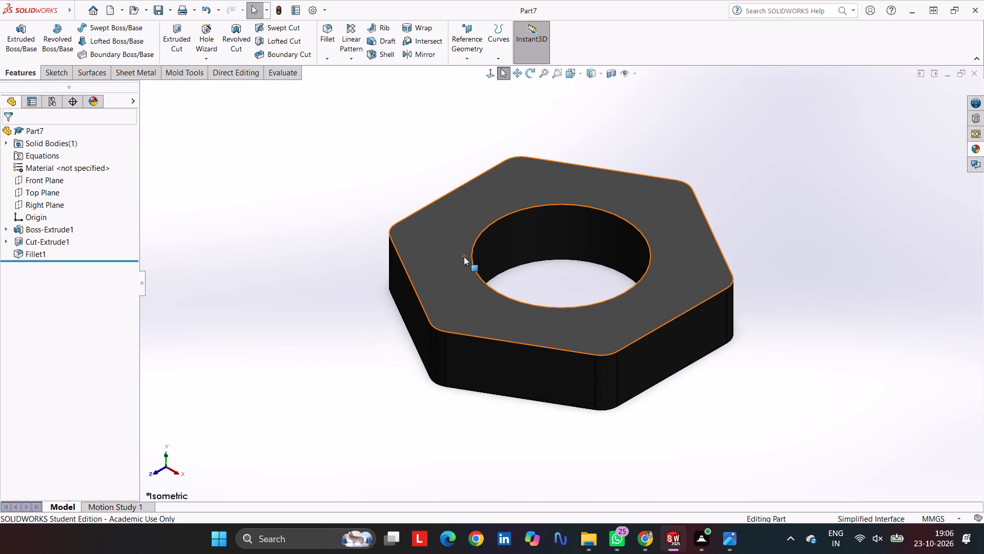
Set the print page setup for Microsoft Print to PDF to A4 paper size.
key(ctrl+p)
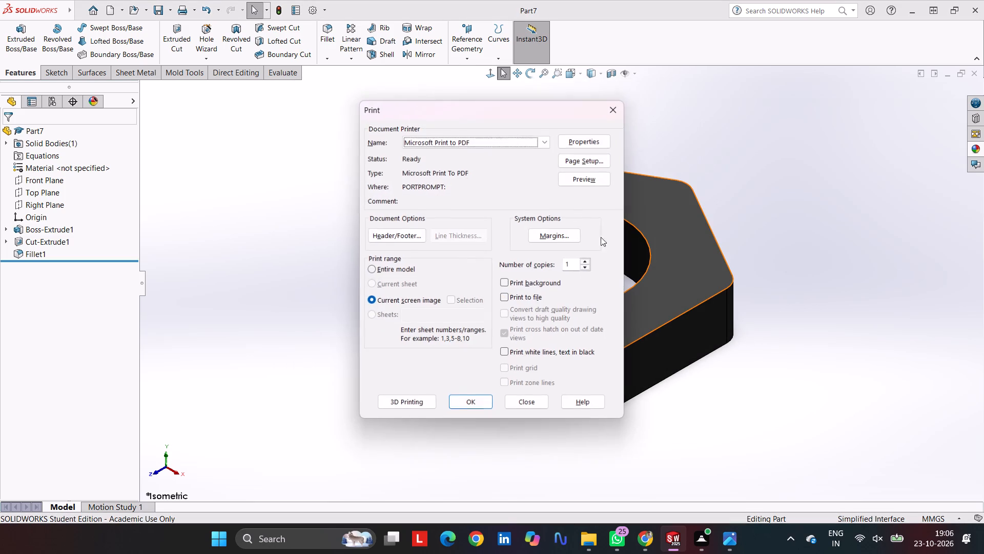
click(586, 165)
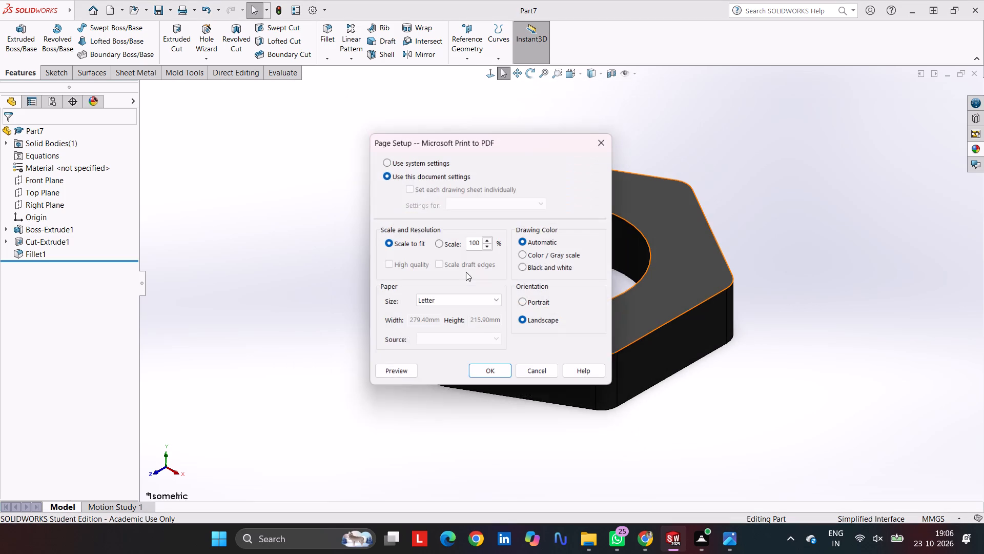
click(471, 302)
scroll(469, 190, up, 12)
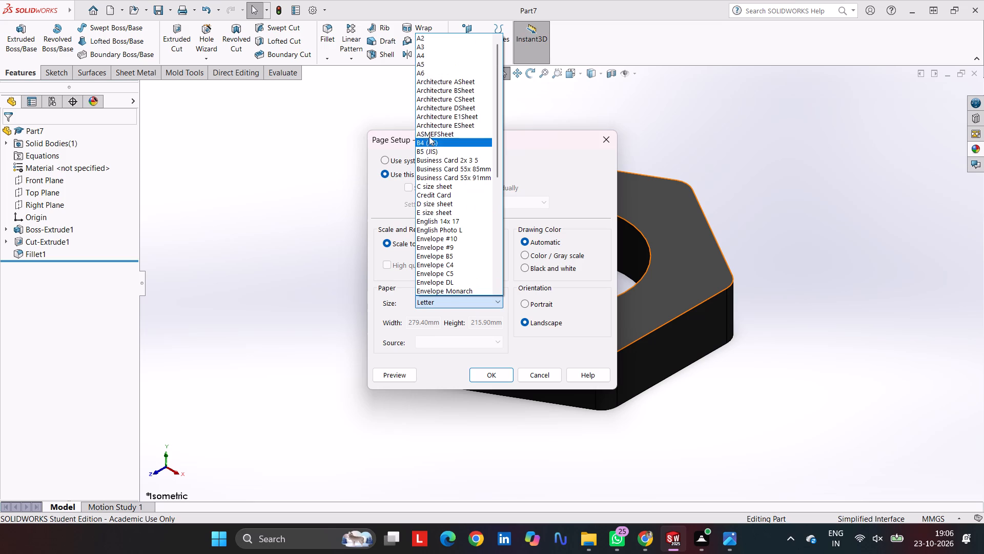
click(429, 49)
click(453, 304)
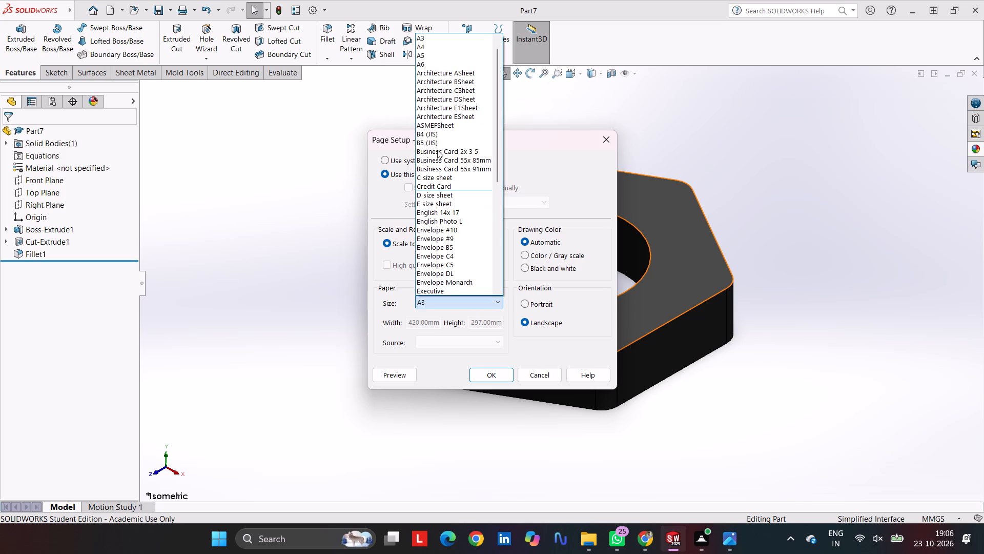
scroll(437, 140, up, 7)
click(441, 55)
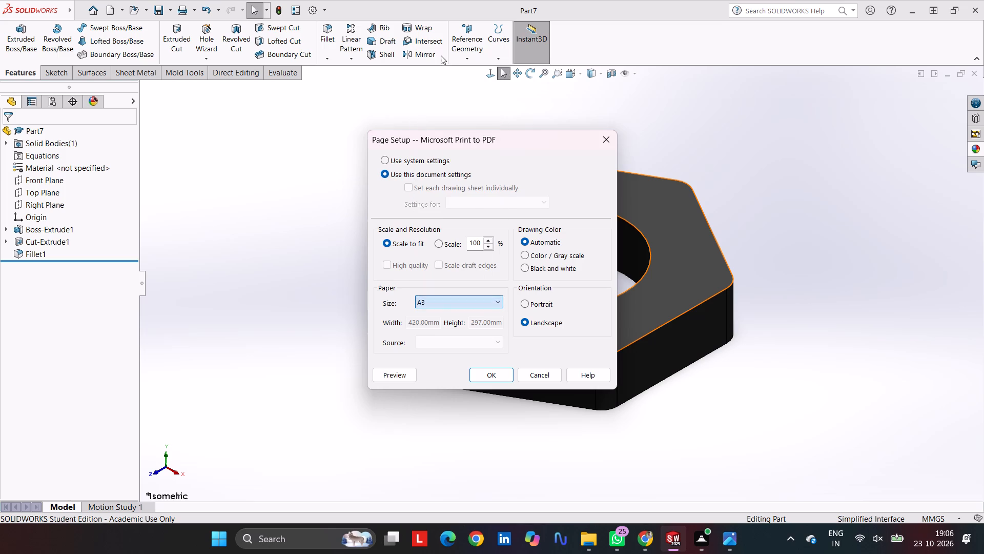
click(497, 378)
click(497, 378)
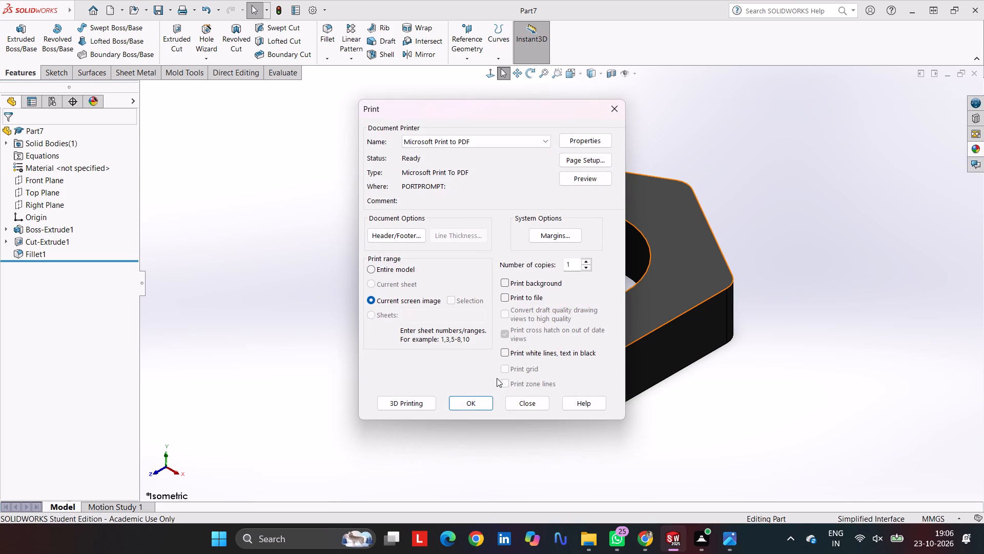
Print the current screen image to a PDF named 7 in the Manual Mechanical Gripper folder.
click(464, 405)
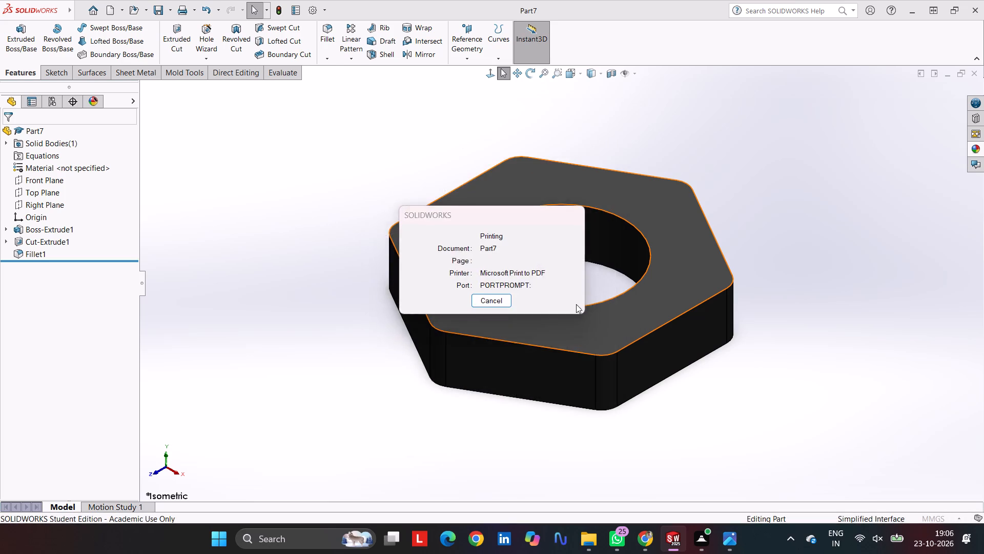
scroll(601, 238, down, 6)
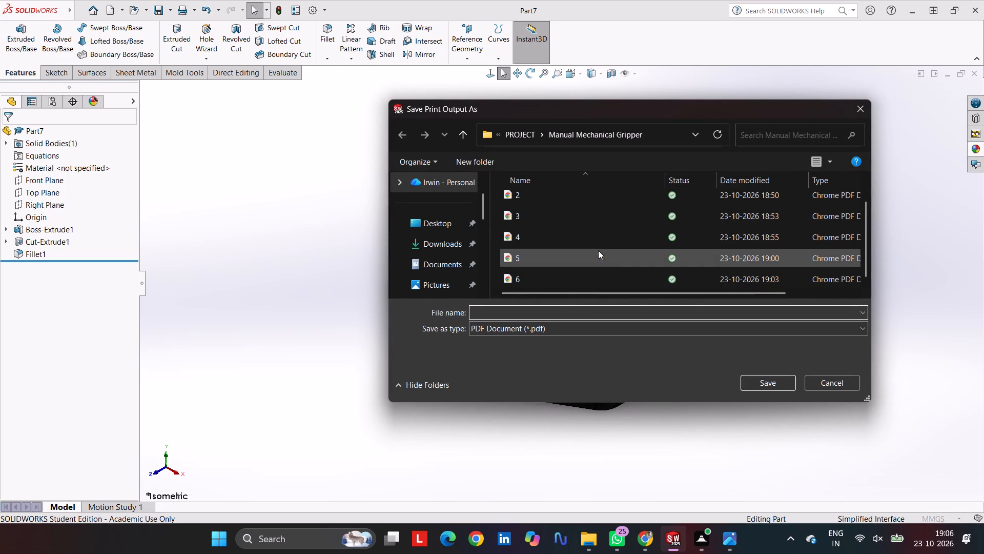
key(7)
key(Return)
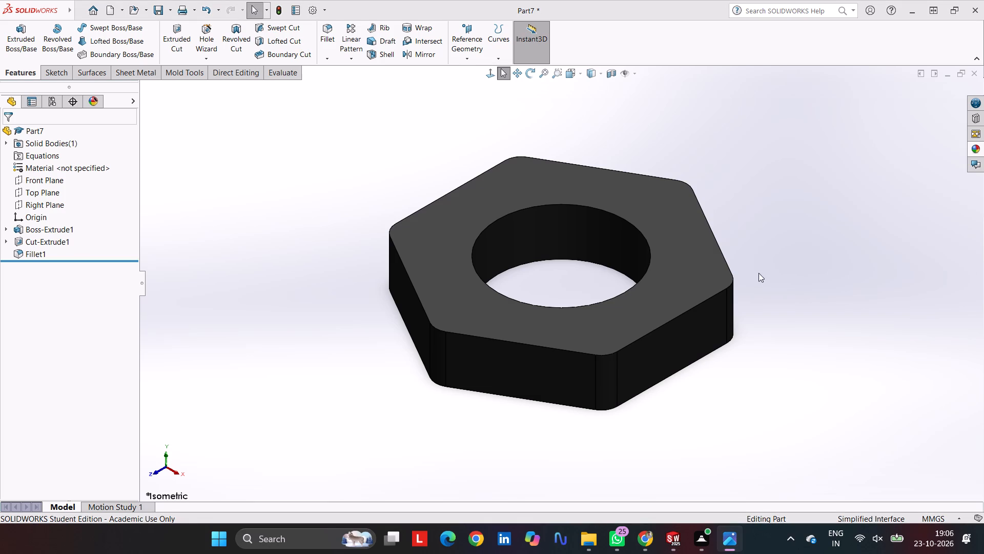
Create a new part document for the next gripper component.
click(790, 231)
key(ctrl+n)
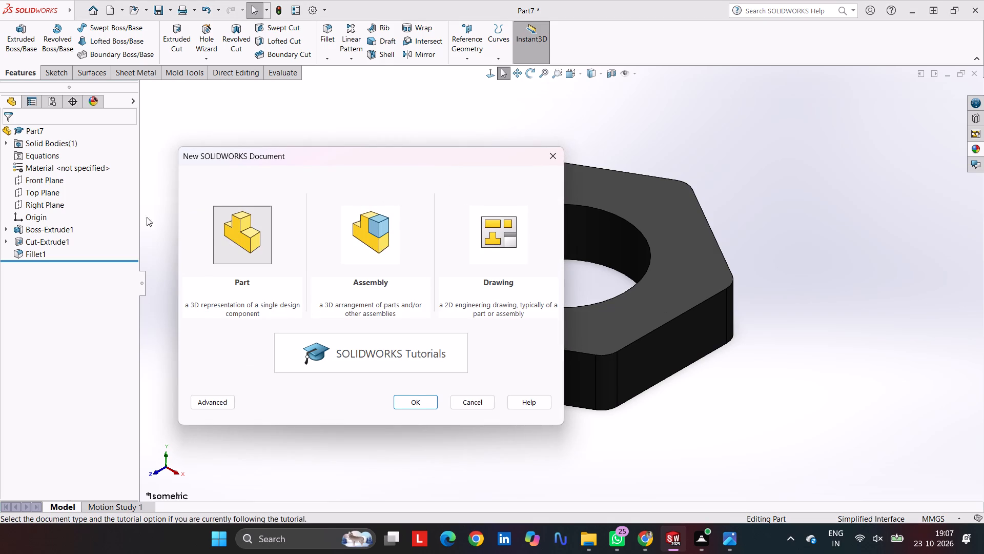
click(426, 402)
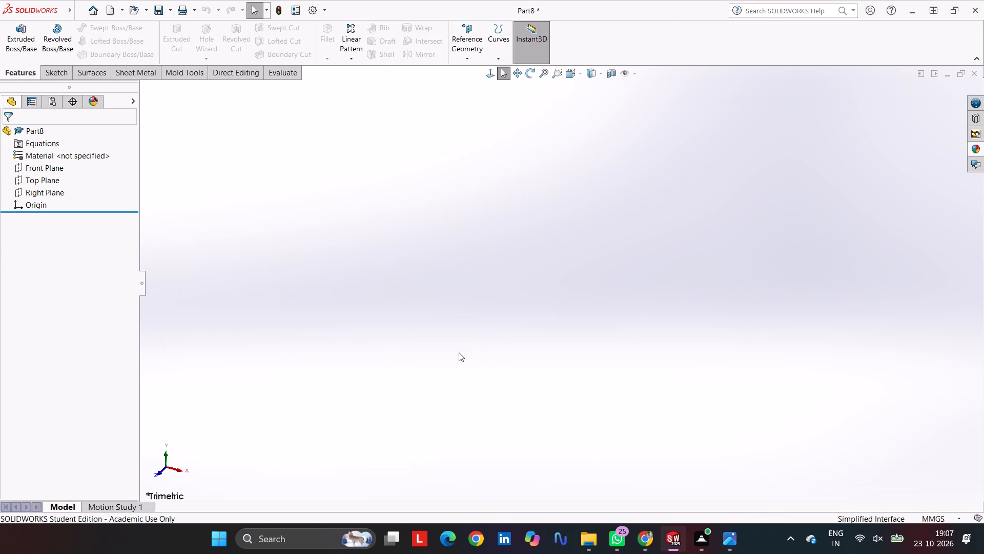
Start a sketch in the new part.
click(65, 70)
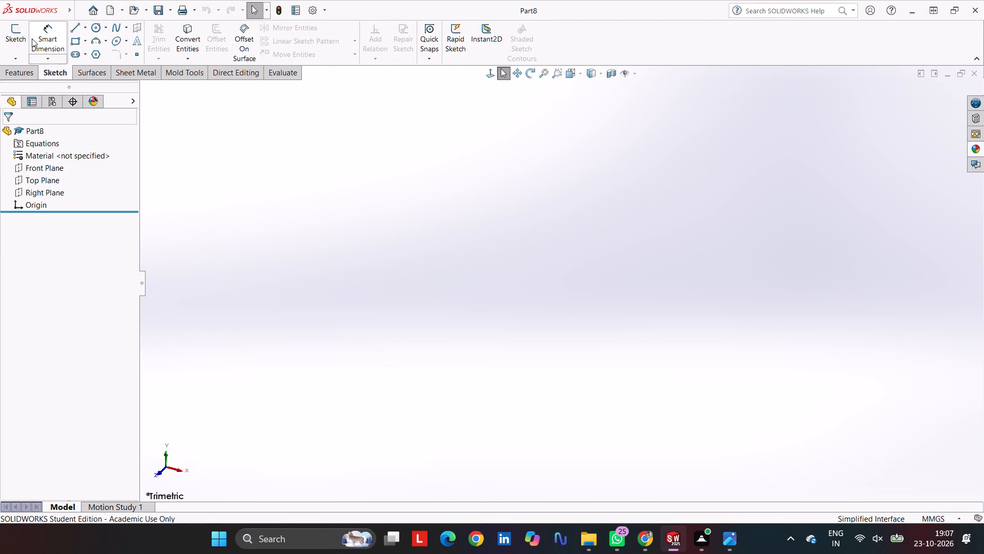
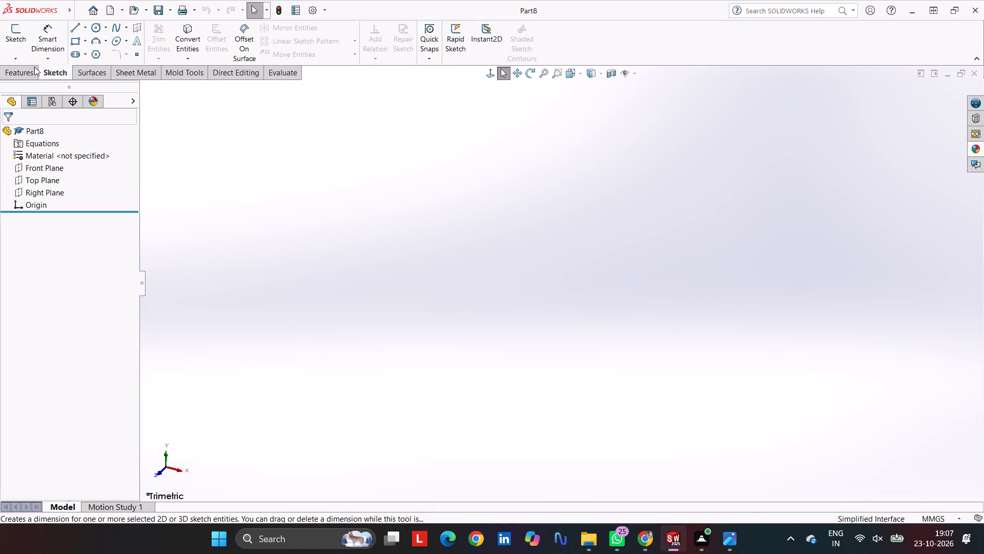
Sketch a circle centred on the origin on the Top Plane and dimension its diameter to 8 mm.
click(43, 180)
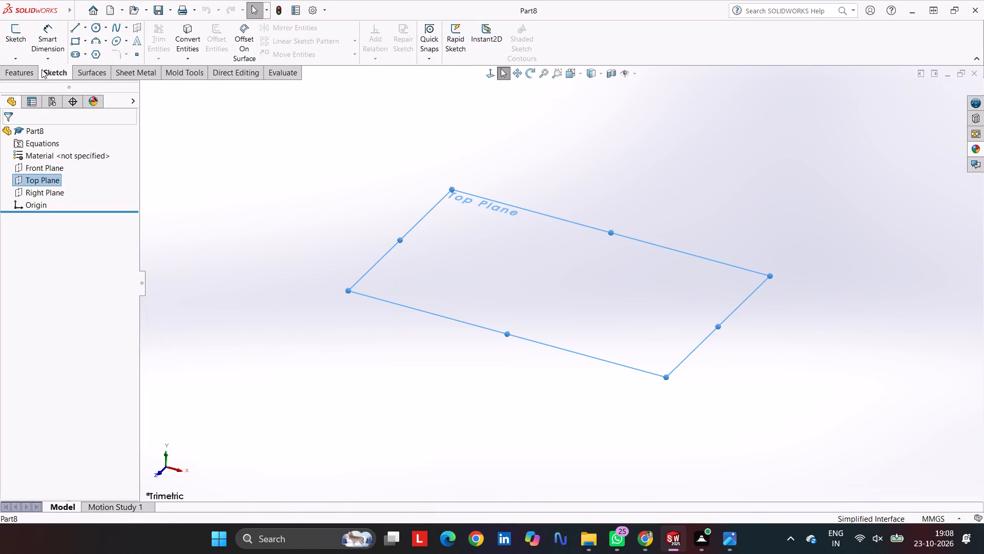
click(20, 36)
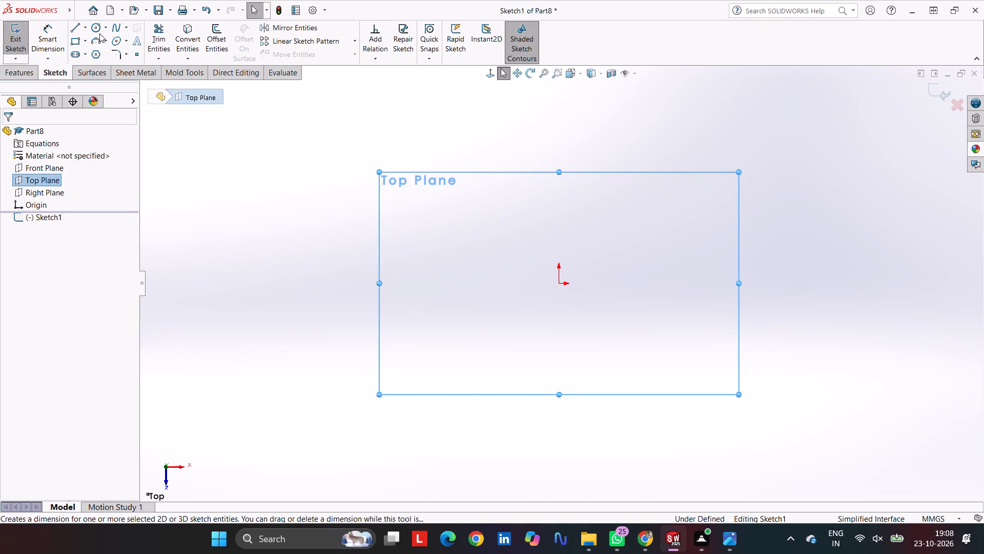
click(98, 30)
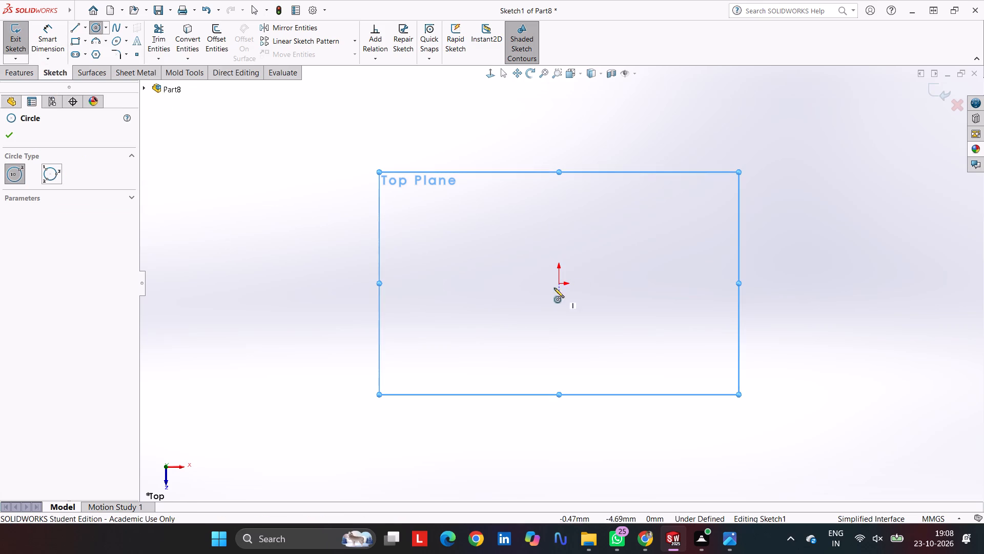
click(558, 284)
click(512, 255)
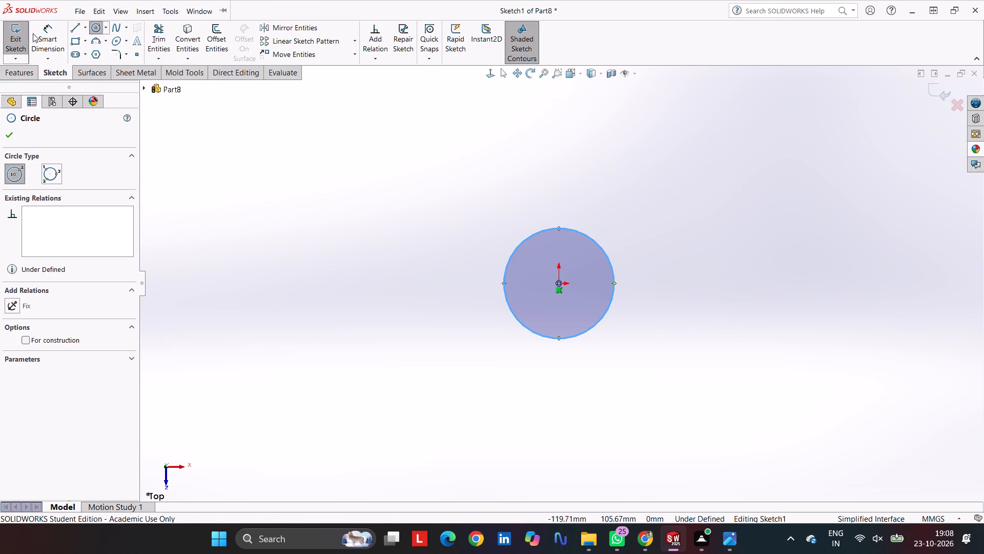
click(35, 35)
click(545, 228)
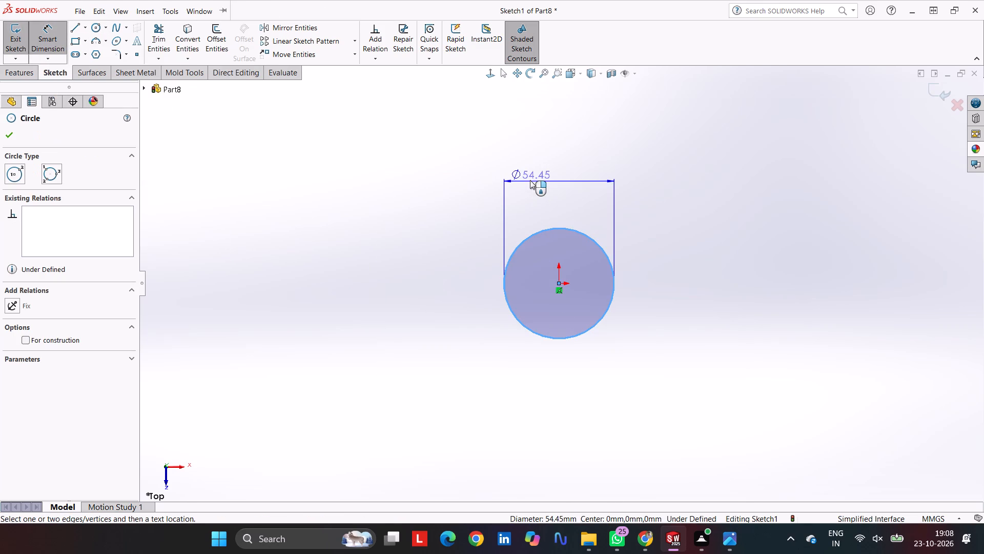
click(530, 177)
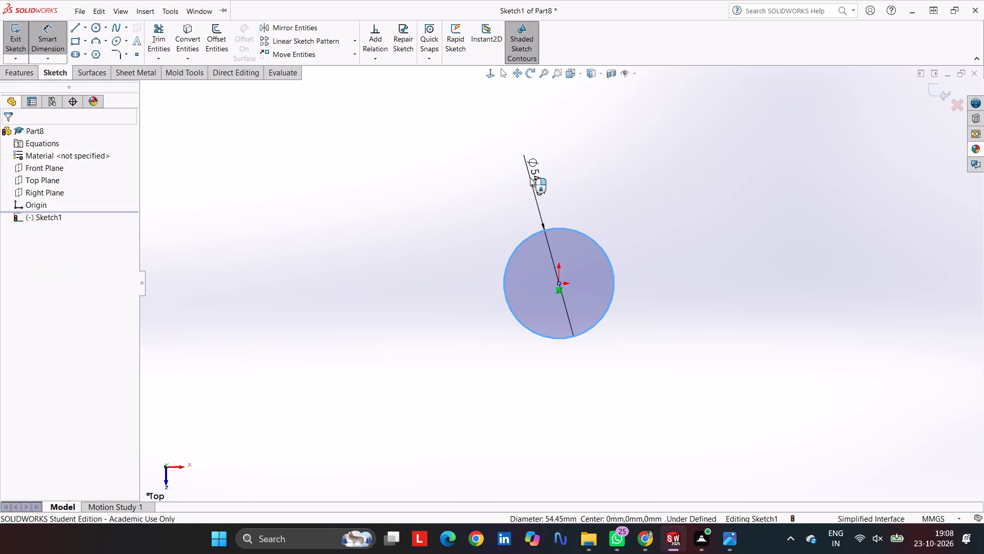
key(8)
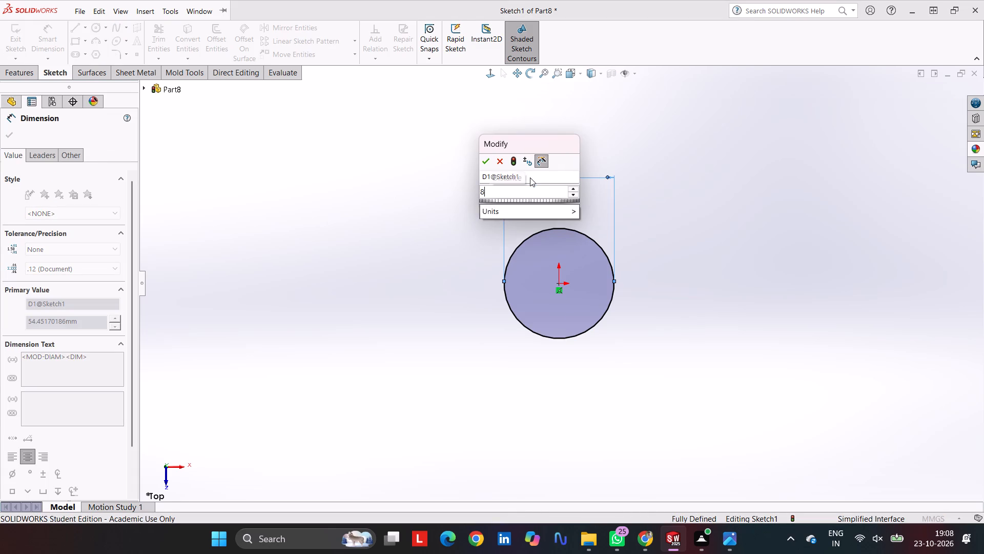
key(Return)
Extrude the 8 mm circle into a solid cylinder with a blind depth of 43 mm.
click(29, 82)
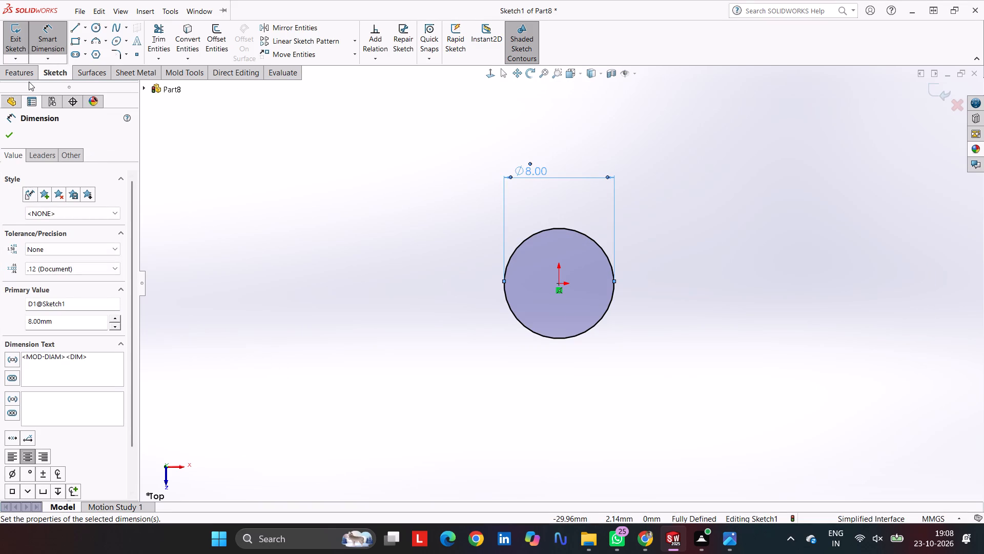
click(26, 74)
click(26, 43)
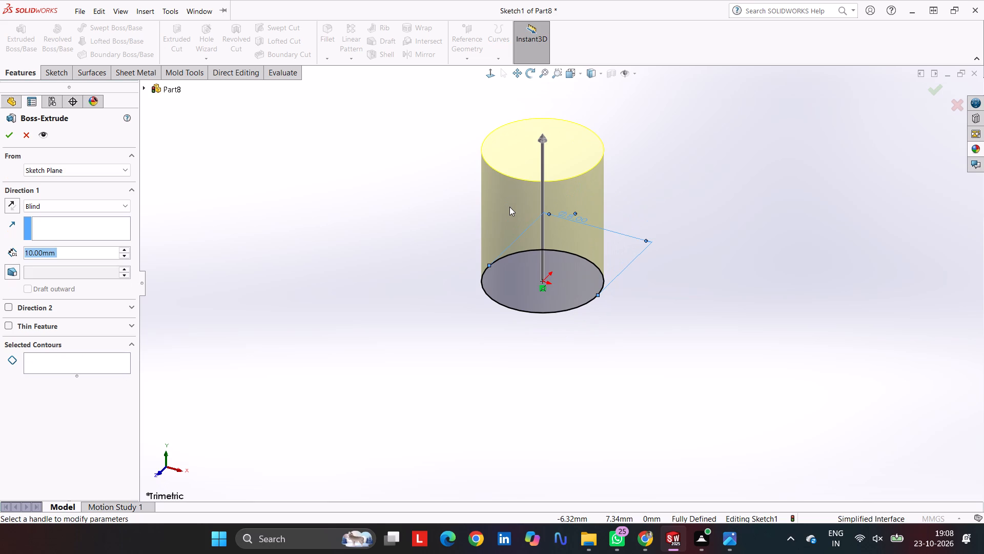
text(43)
key(Return)
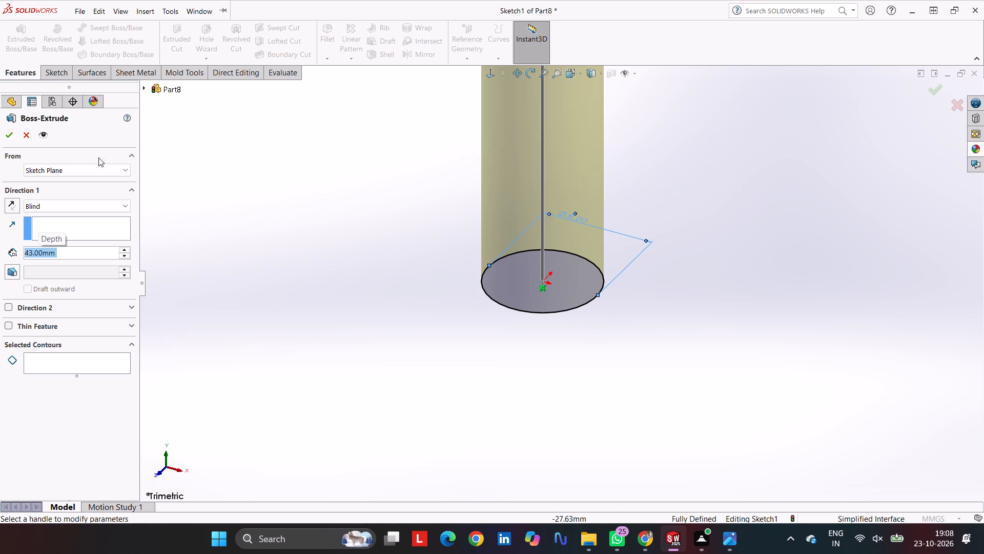
click(14, 134)
On the cylinder's top face, sketch a circle centred on the origin and dimension its diameter to 15 mm.
scroll(632, 188, up, 9)
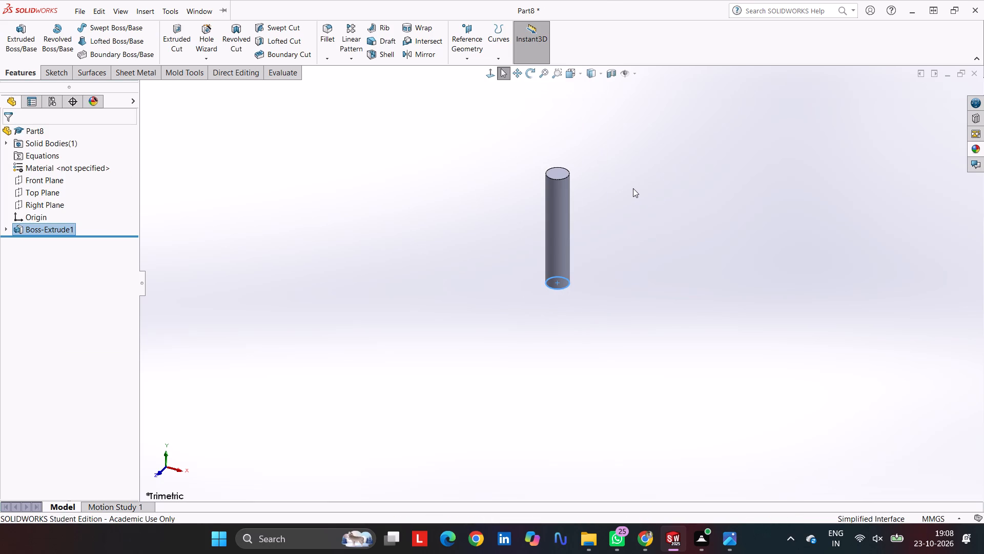
scroll(664, 160, down, 2)
scroll(437, 183, down, 3)
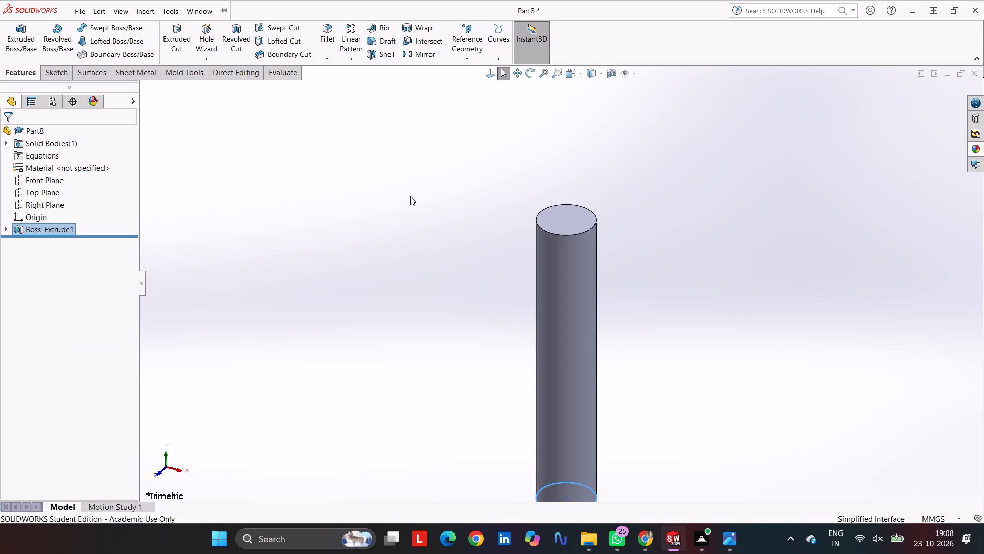
click(559, 209)
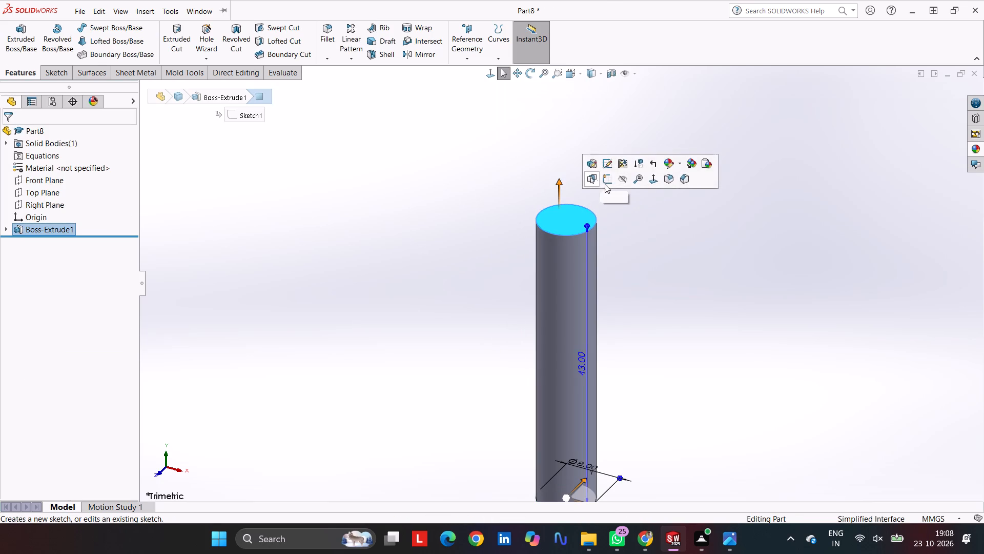
drag(611, 182, 607, 180)
click(96, 26)
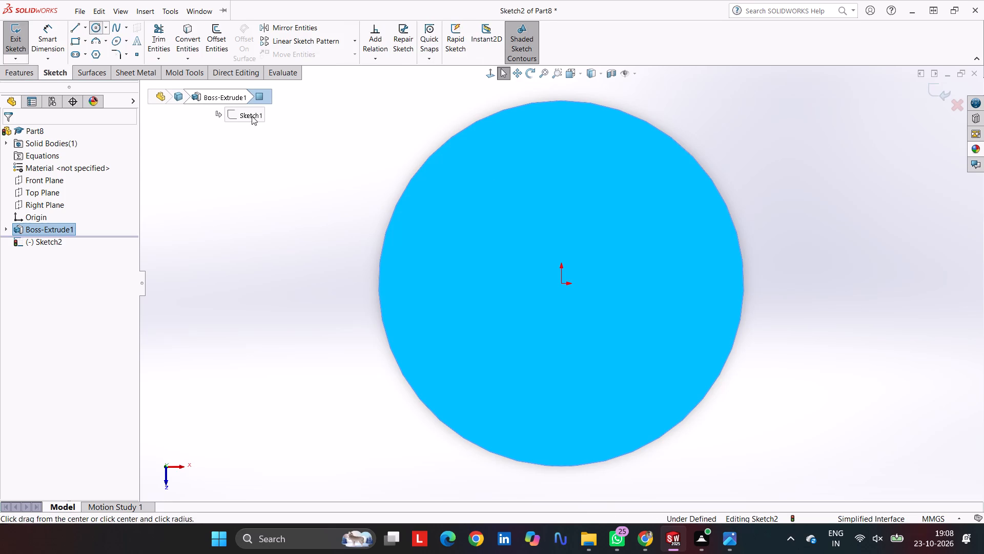
drag(562, 282, 556, 282)
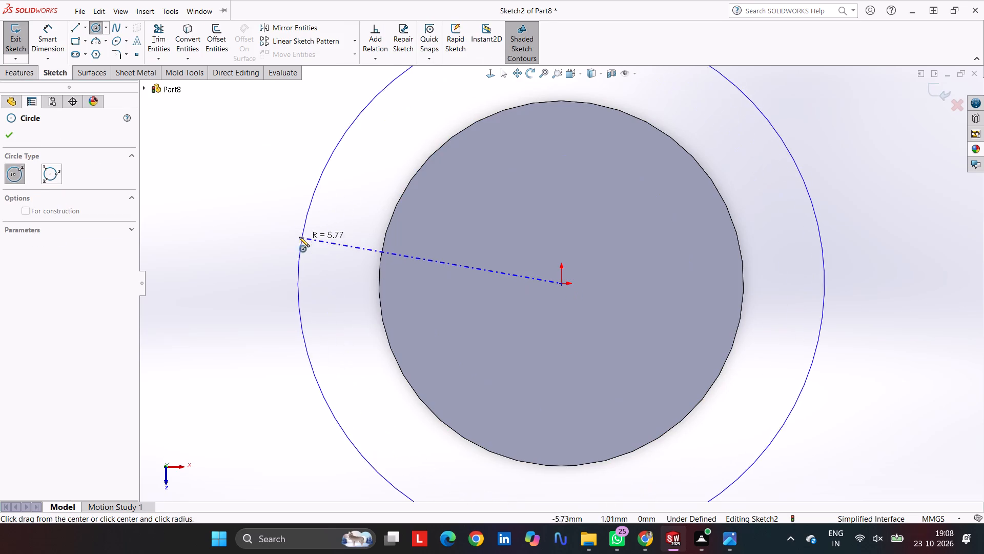
drag(299, 237, 293, 234)
click(55, 37)
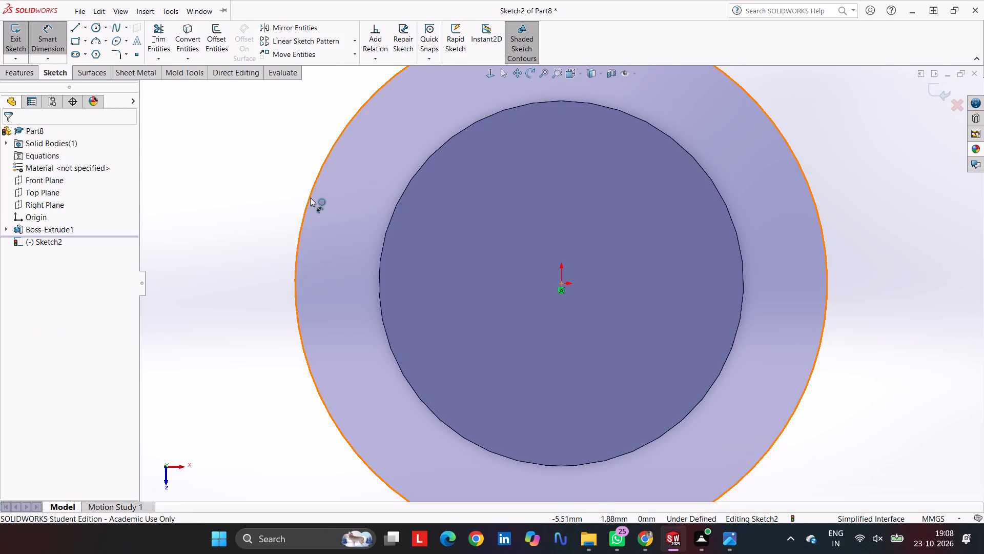
click(305, 197)
click(311, 201)
click(241, 223)
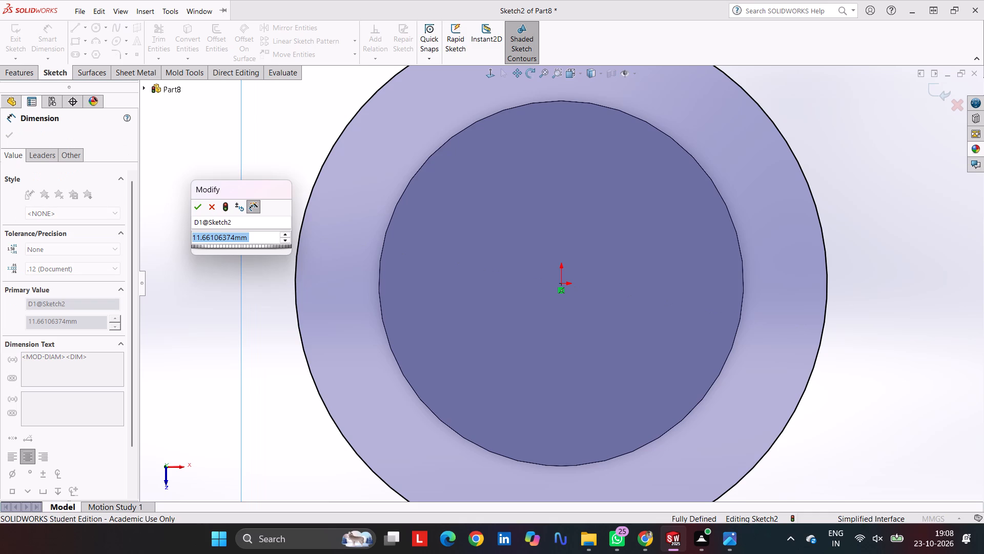
text(15)
key(Return)
Extrude the 15 mm circle by 3 mm to form the pin's head, merged with the shaft.
scroll(241, 223, up, 6)
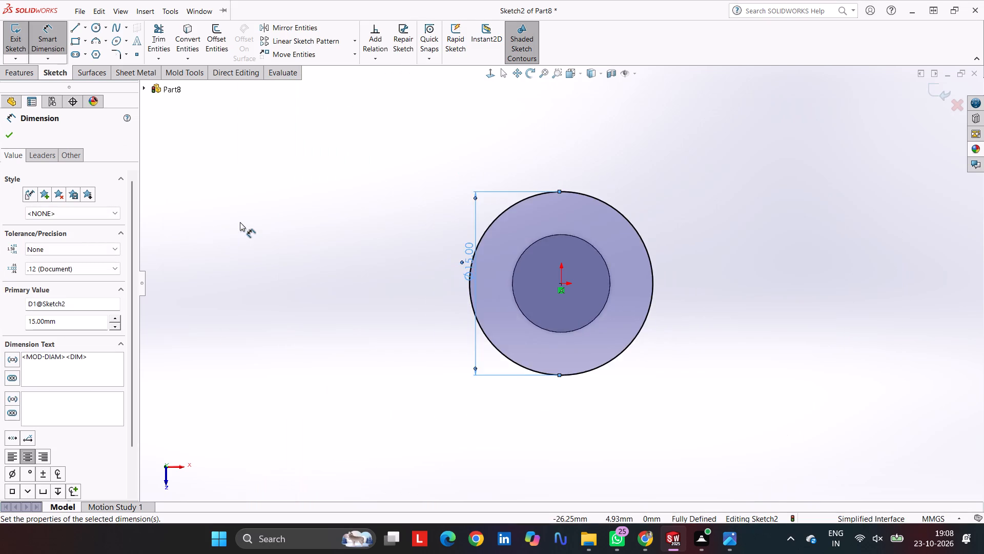
scroll(240, 222, up, 2)
click(19, 78)
click(21, 39)
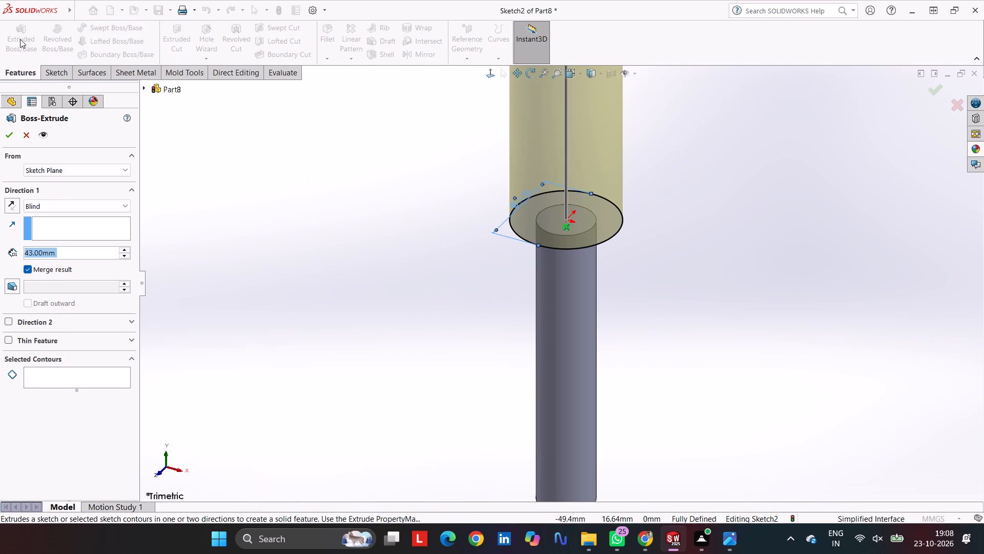
key(3)
key(Return)
key(Return)
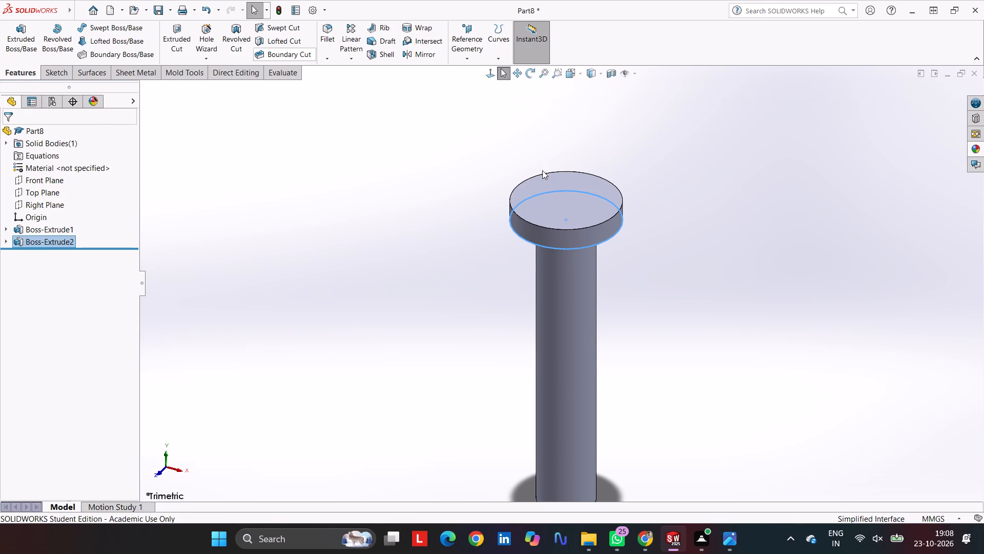
click(412, 127)
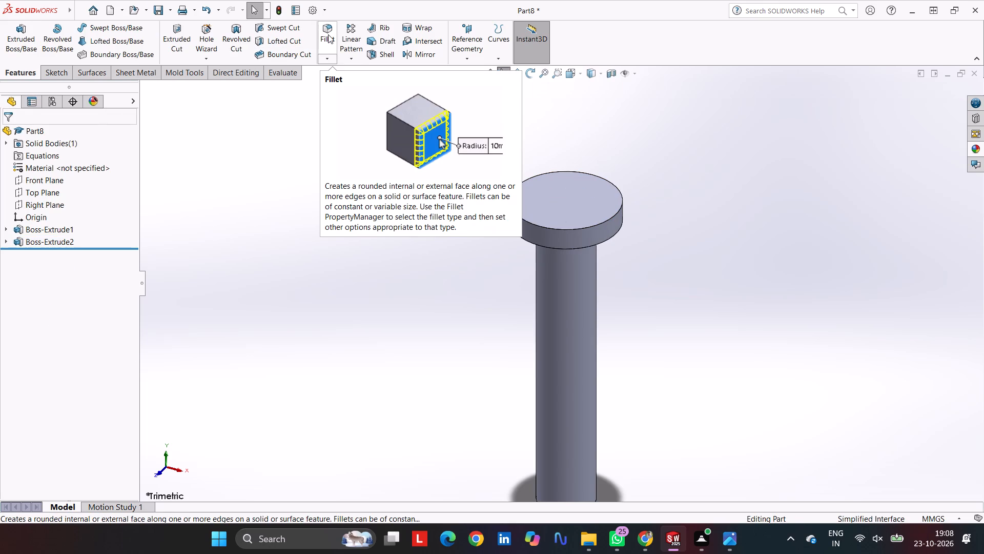
Chamfer the top outer edge of the head with a distance of 1 mm at 45 degrees.
click(330, 58)
click(340, 82)
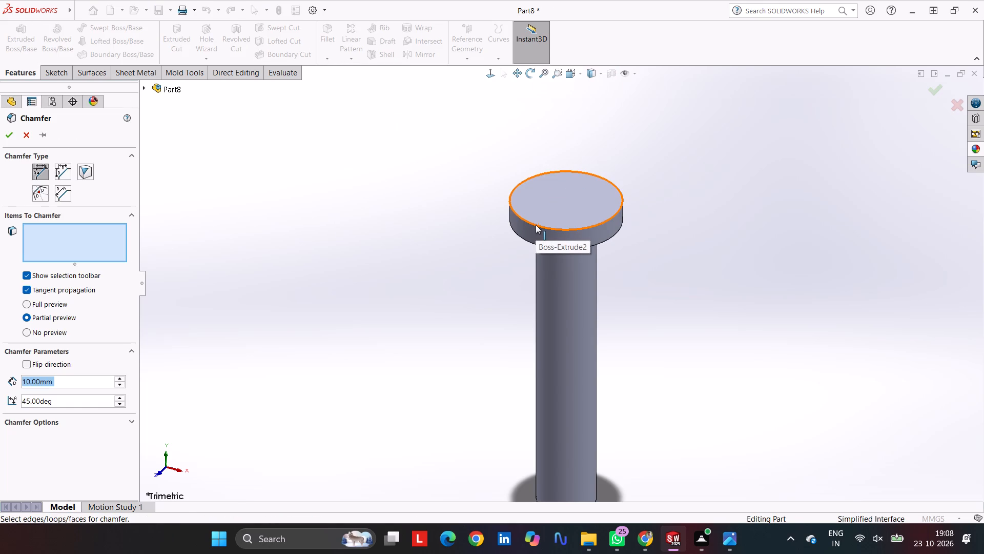
click(536, 225)
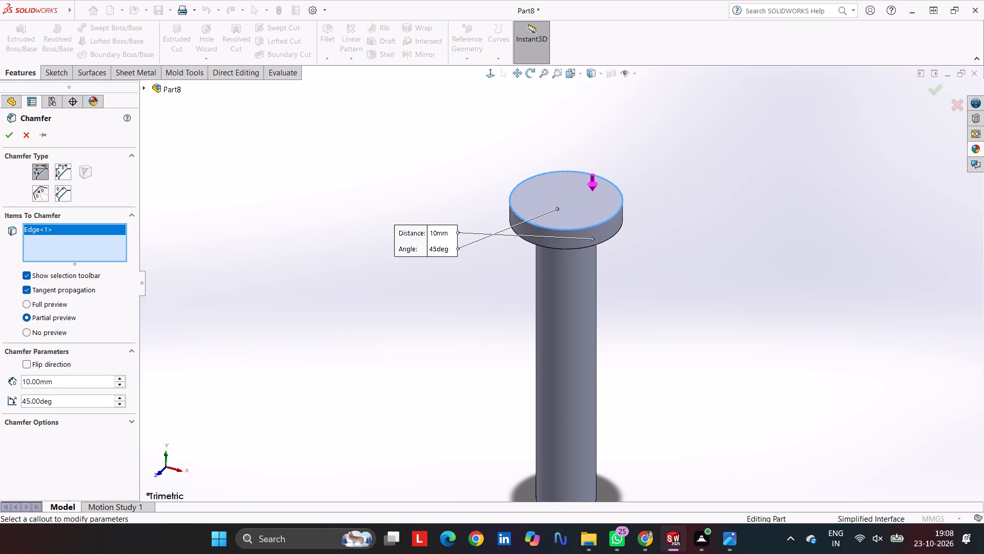
click(92, 383)
drag(87, 385, 0, 390)
key(1)
key(Return)
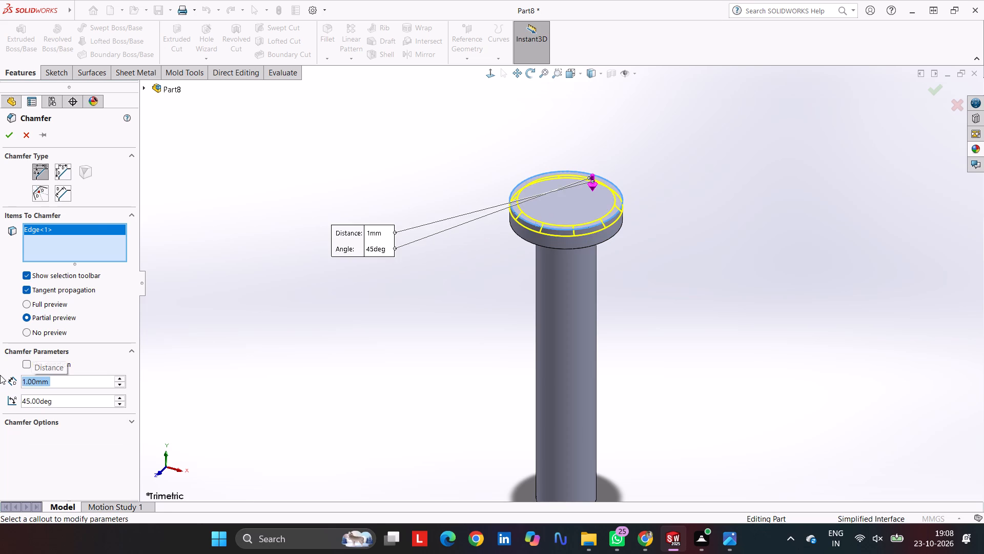
key(Return)
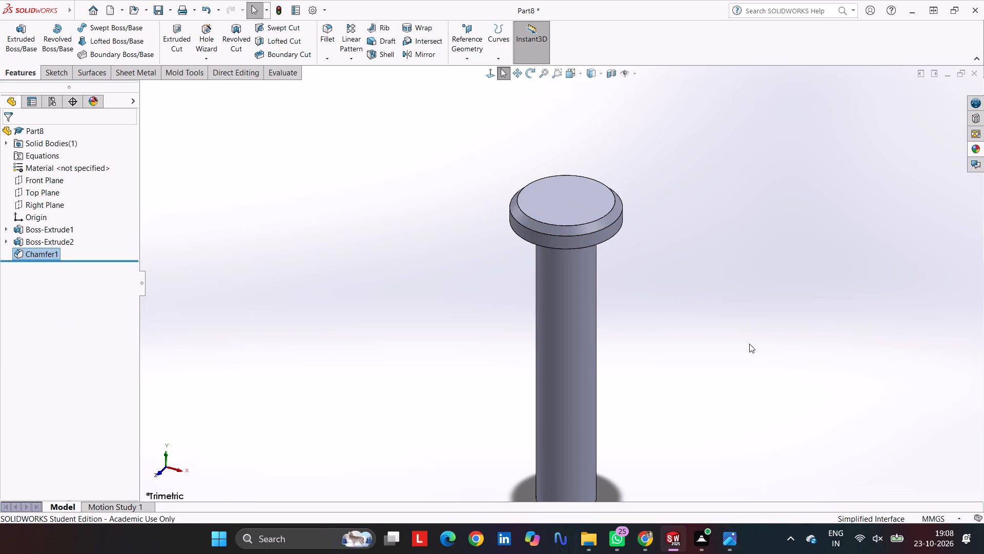
click(744, 343)
Switch to the isometric view and apply the PW-MT11150 plastic appearance to the entire pin body.
key(ctrl+7)
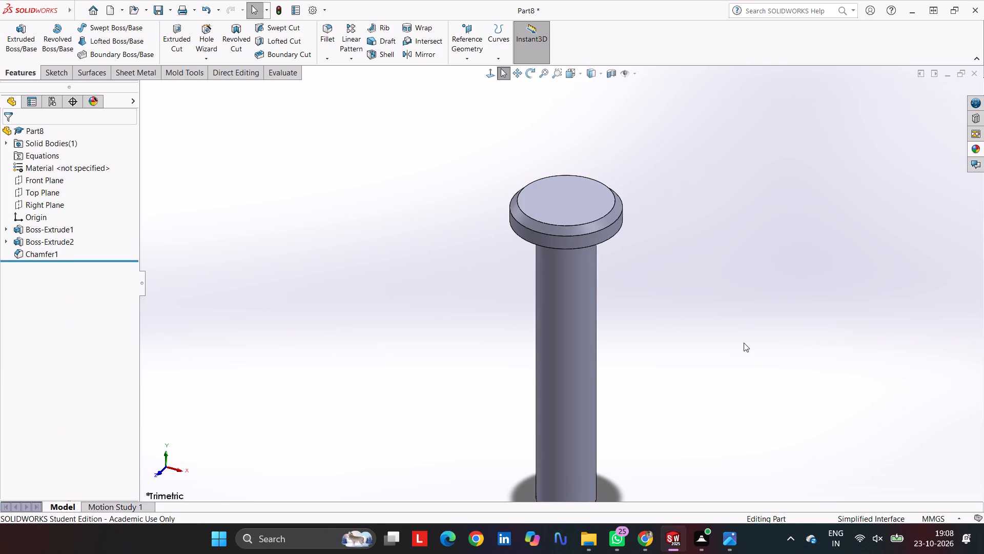
click(978, 153)
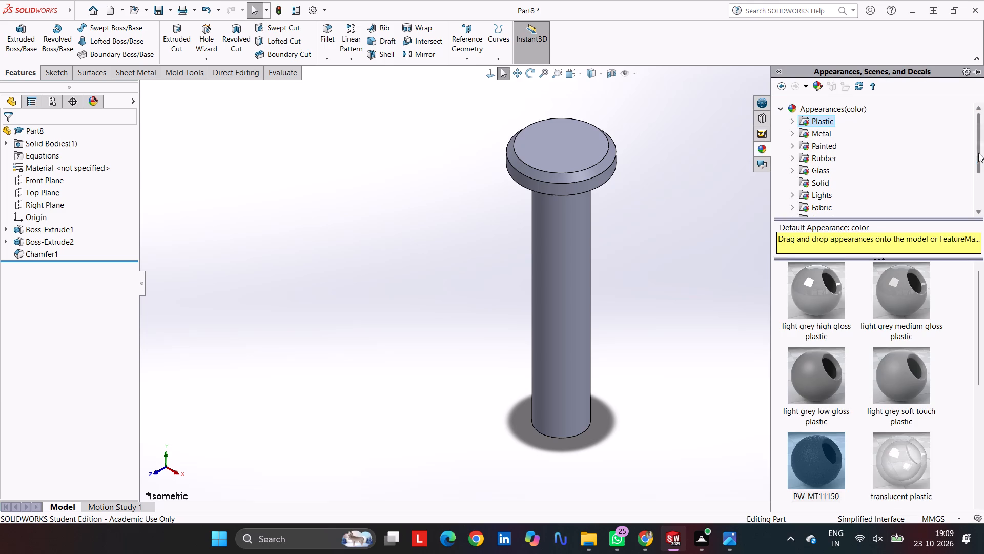
drag(828, 467, 584, 234)
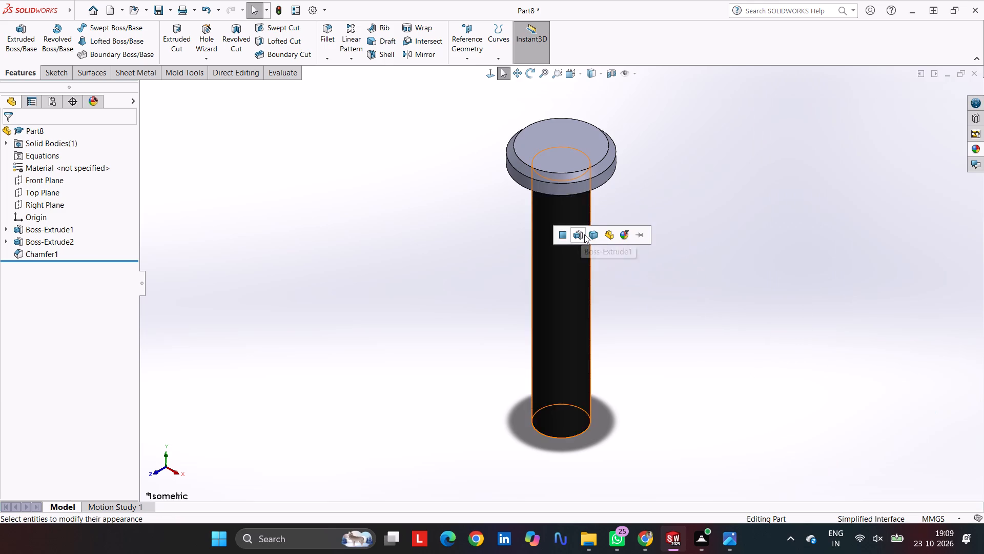
click(591, 238)
click(808, 164)
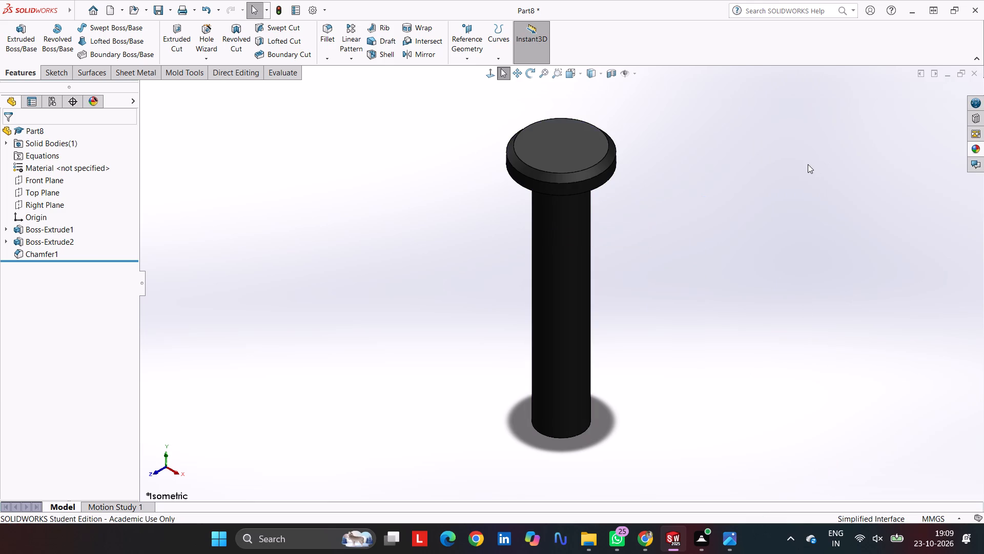
Save the part as Part8 in the Manual Mechanical Gripper folder.
key(ctrl+s)
key(Return)
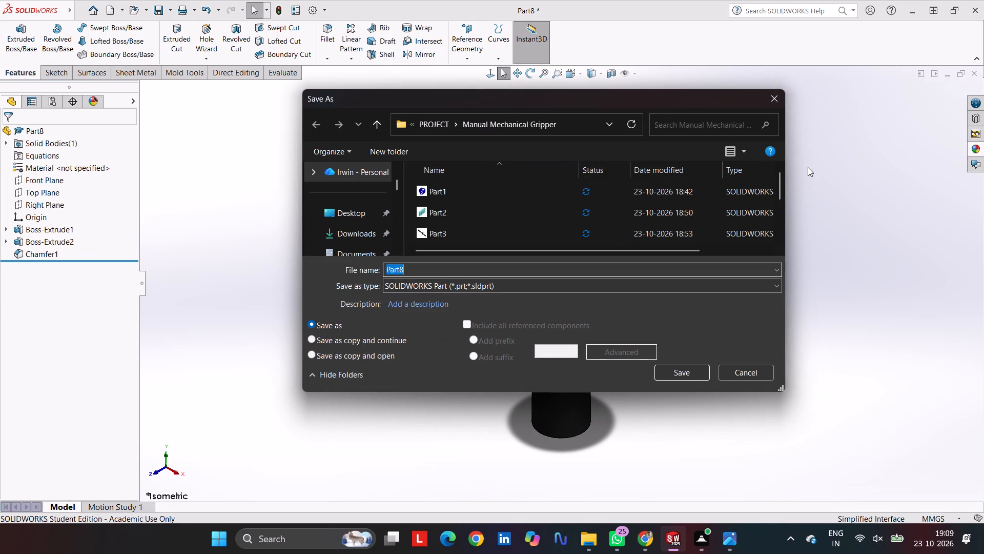
Start printing with Microsoft Print to PDF and set the page setup's paper size to A4.
key(ctrl+p)
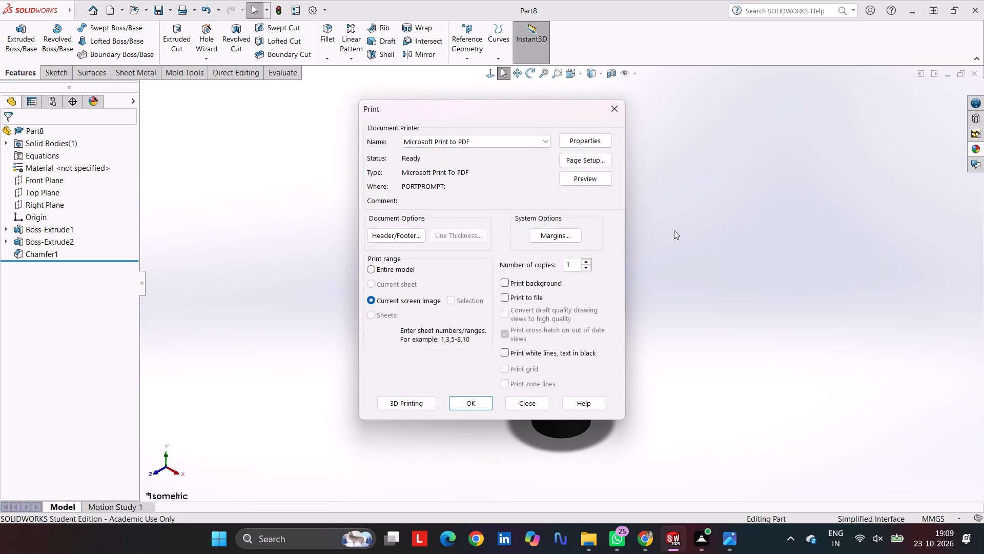
click(606, 159)
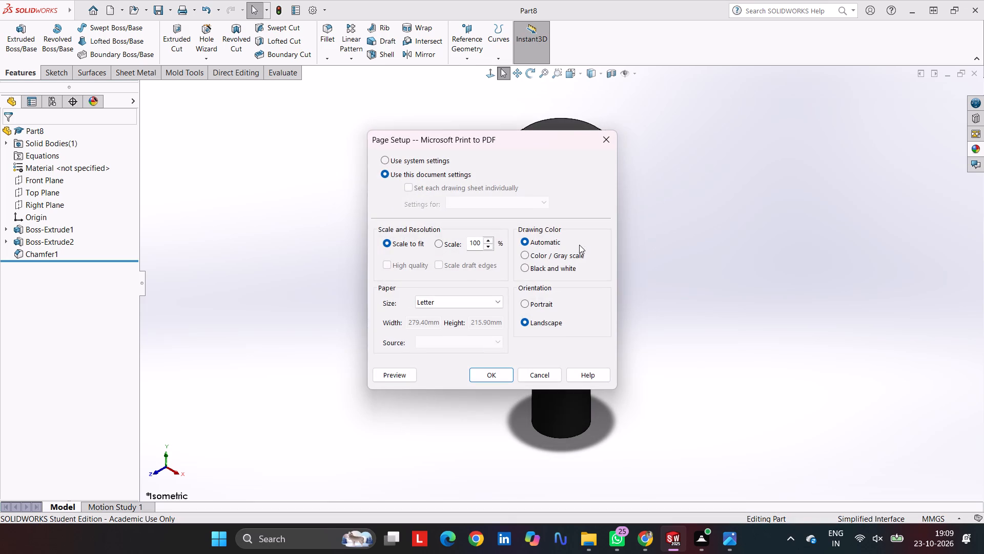
click(443, 293)
click(443, 296)
scroll(415, 139, up, 6)
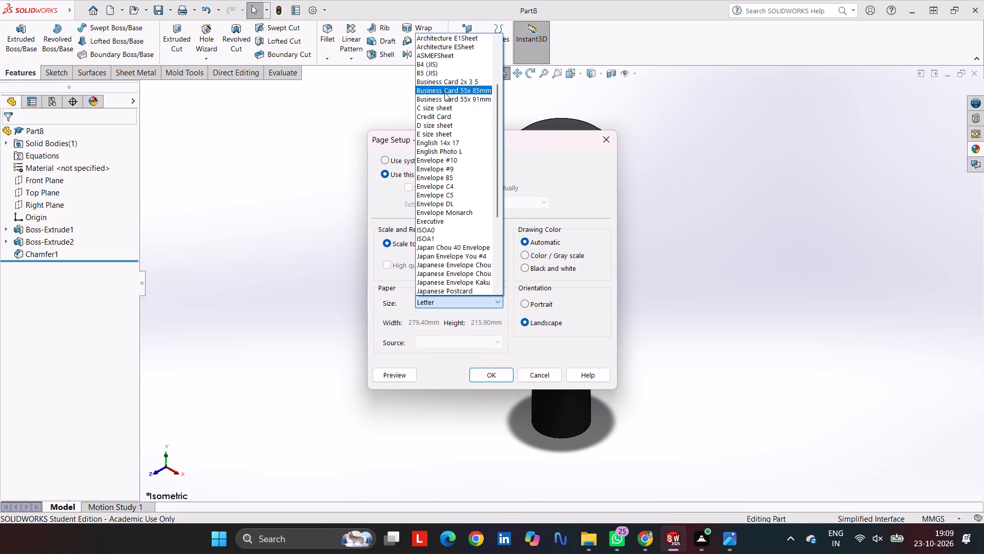
scroll(444, 91, up, 4)
click(447, 55)
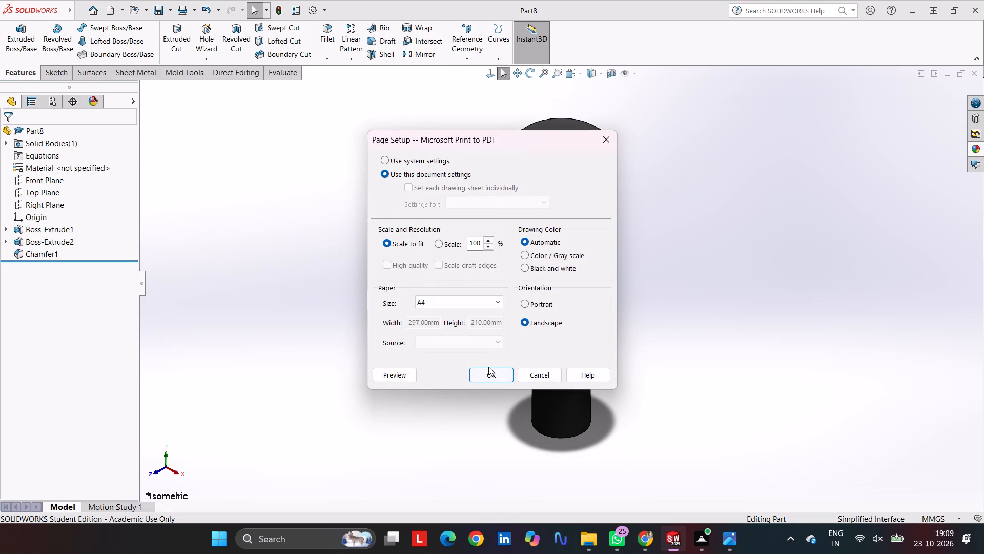
click(488, 365)
click(487, 368)
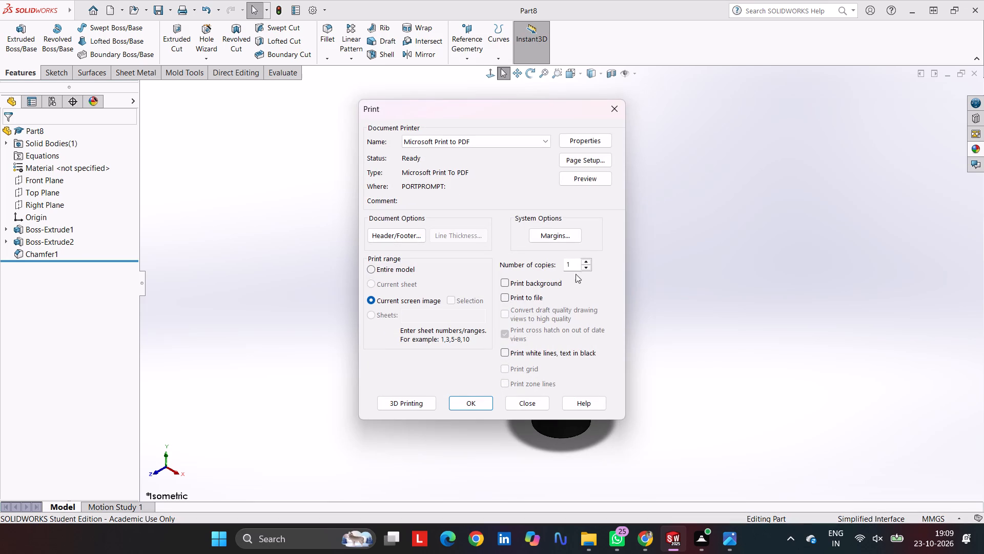
Print the current screen image to PDF and save the output as 8 in the Manual Mechanical Gripper folder.
click(464, 403)
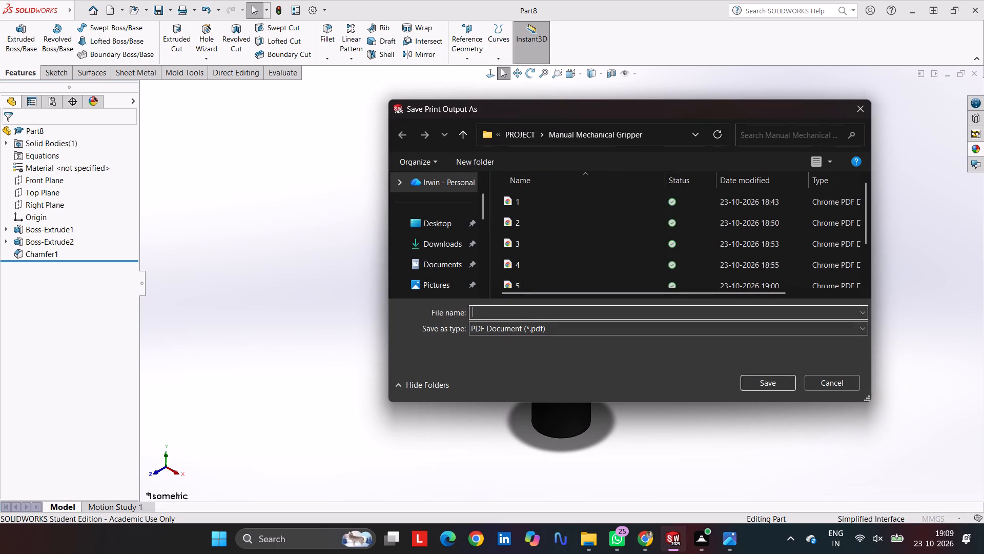
key(8)
key(Return)
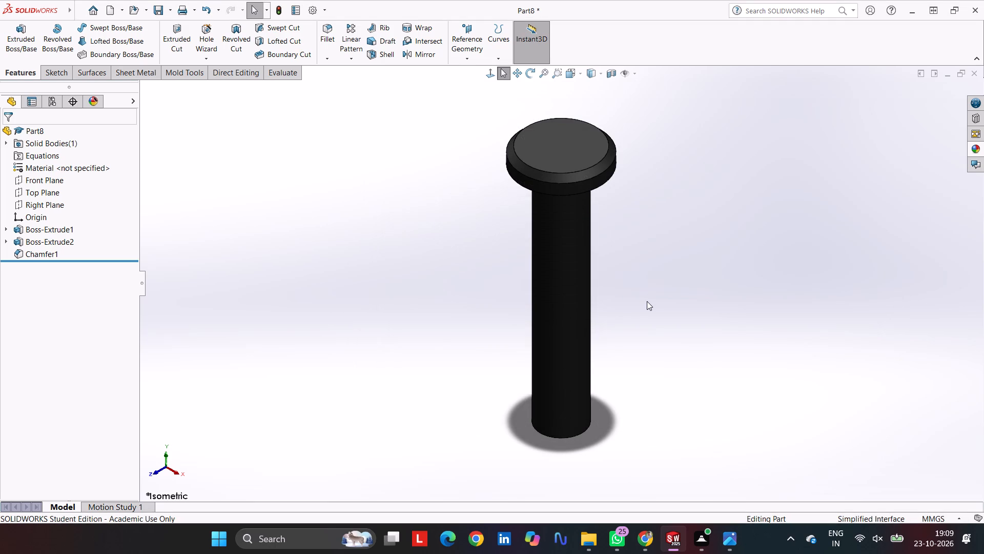
Create a new part document.
key(ctrl+n)
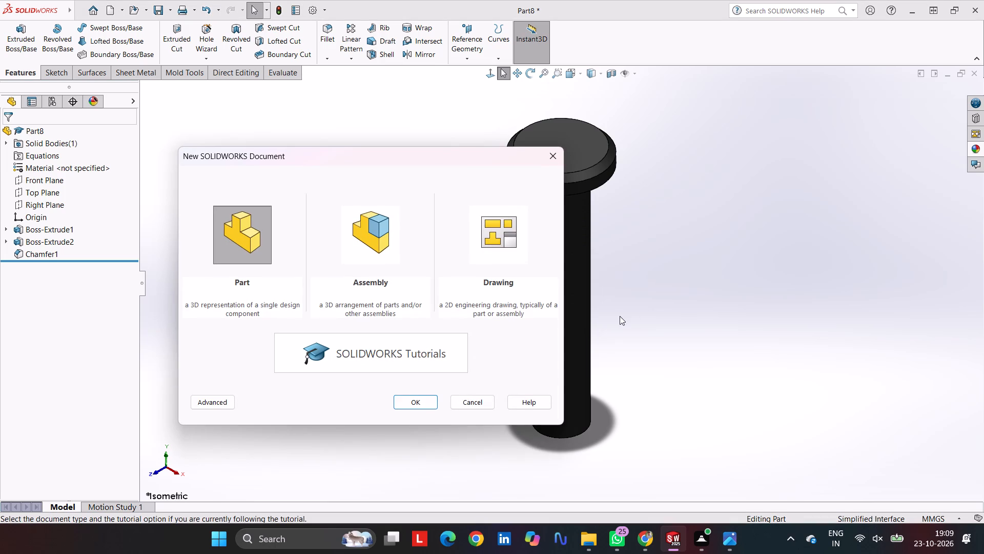
key(Return)
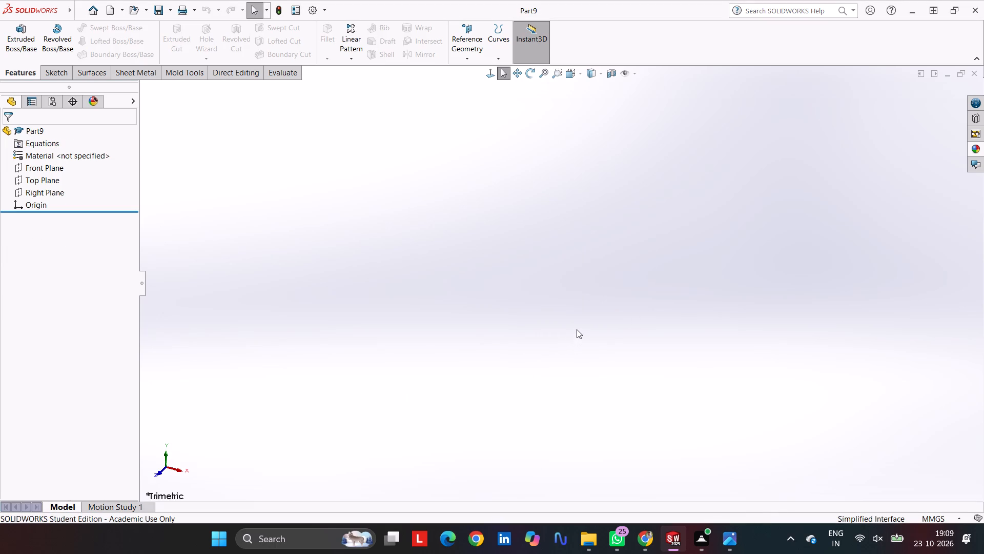
Sketch a circle centred on the origin on the Top Plane and dimension its diameter to 8 mm.
click(51, 166)
click(57, 72)
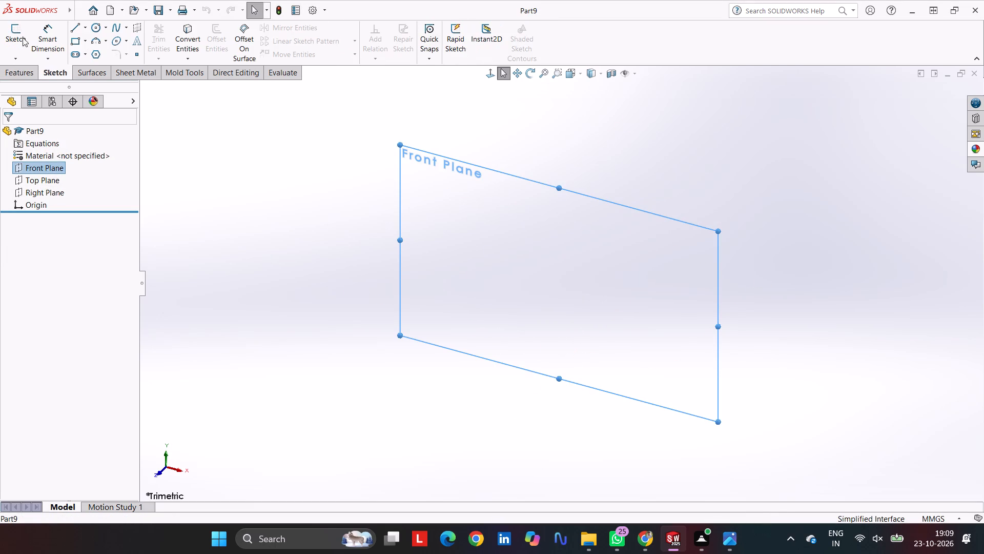
click(38, 180)
click(18, 33)
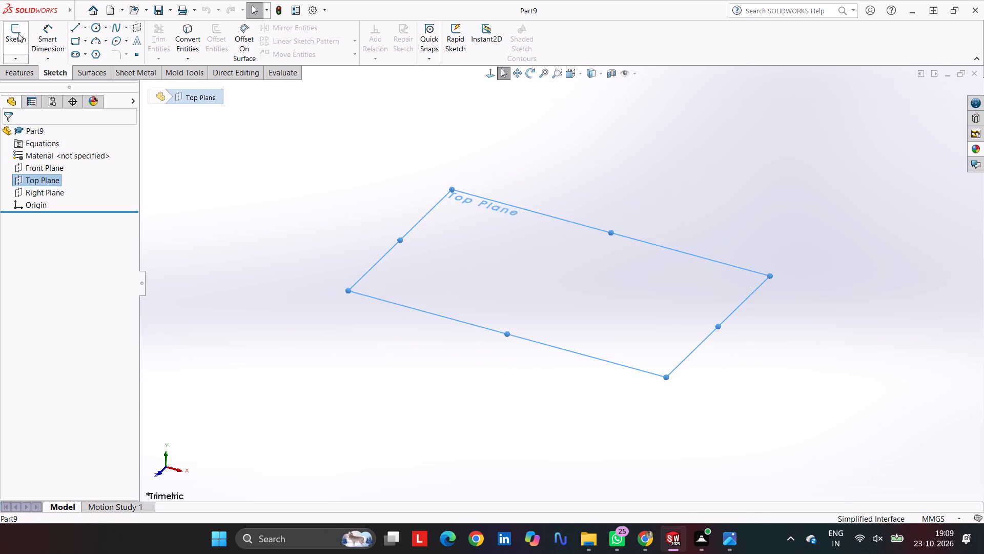
click(97, 31)
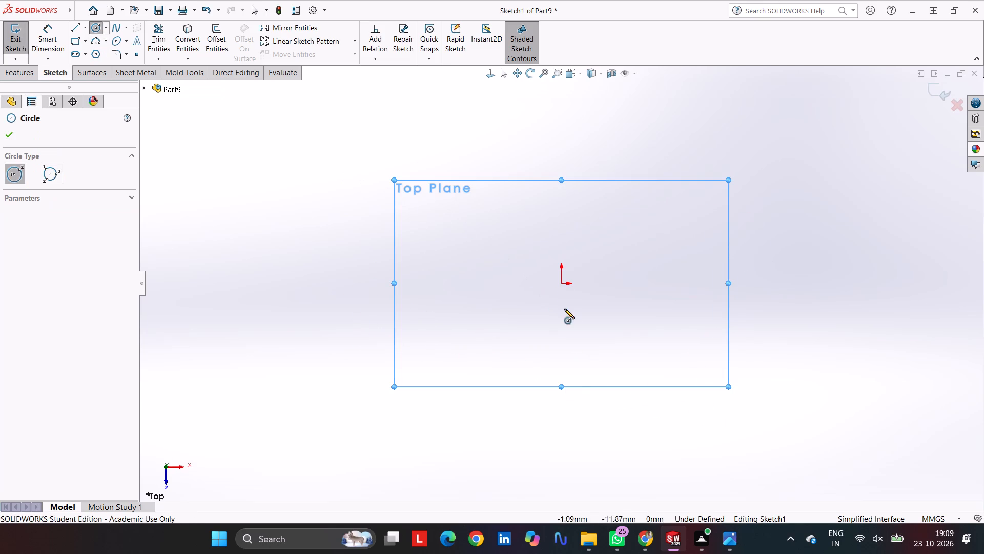
click(559, 285)
click(502, 278)
click(44, 25)
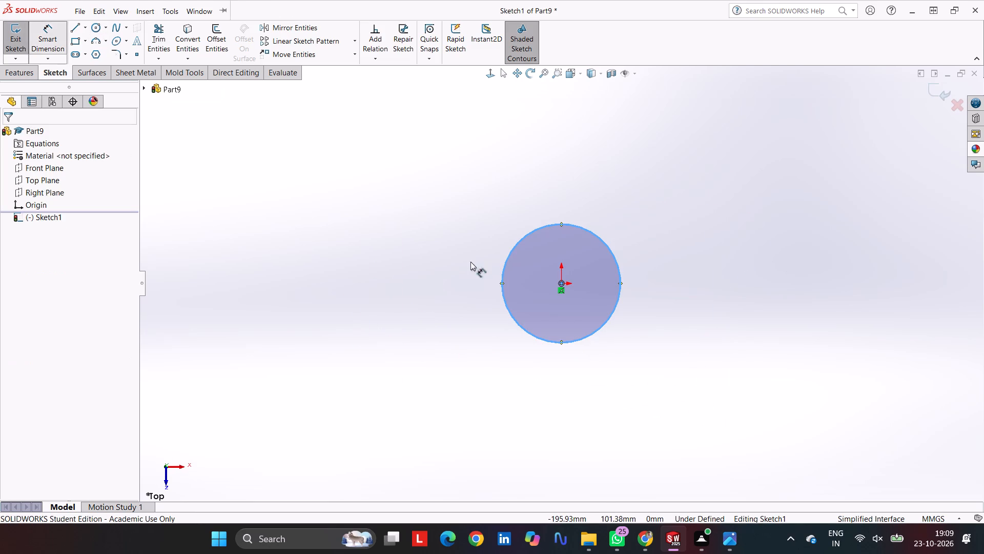
click(522, 236)
click(459, 239)
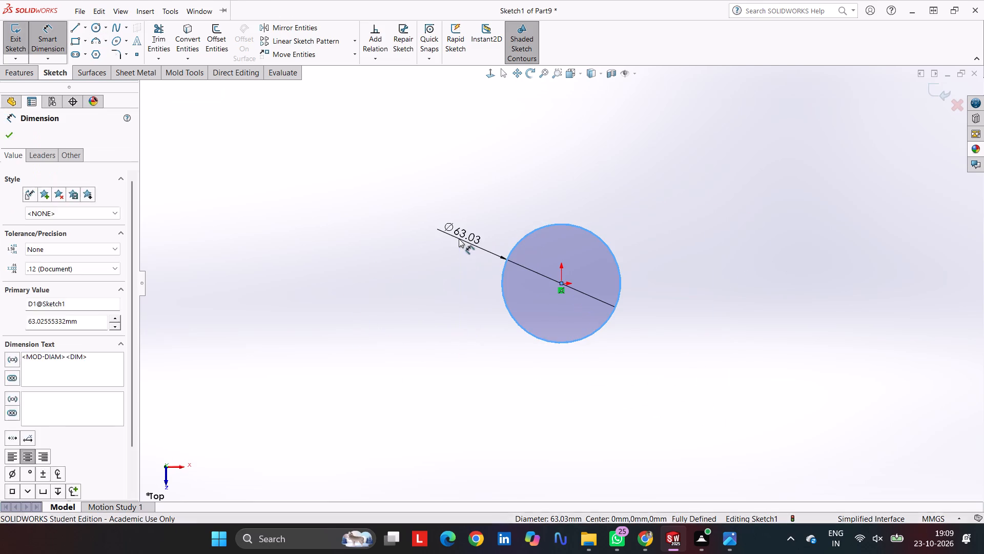
key(8)
key(Return)
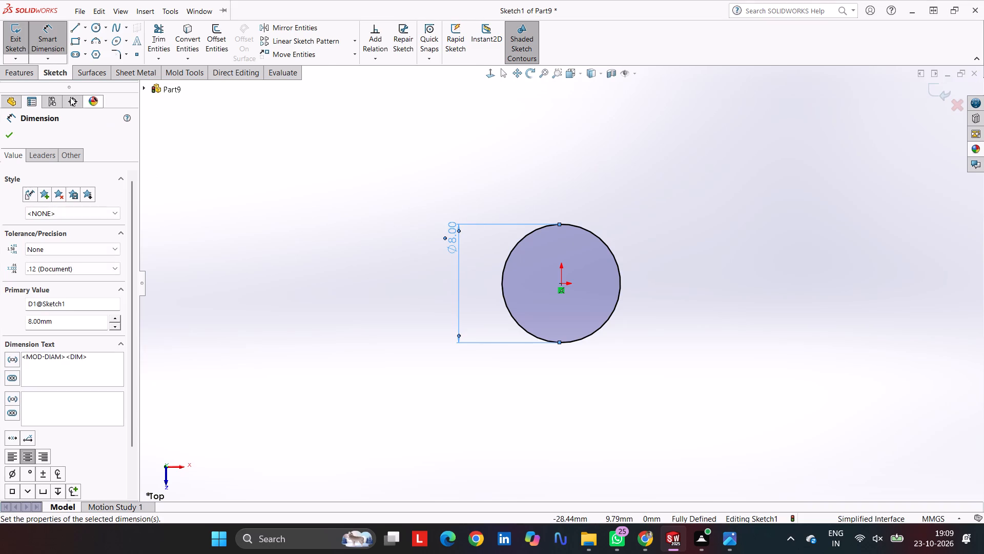
Extrude the 8 mm circle as a blind boss 48 mm deep to form the pin shank.
click(17, 75)
click(23, 27)
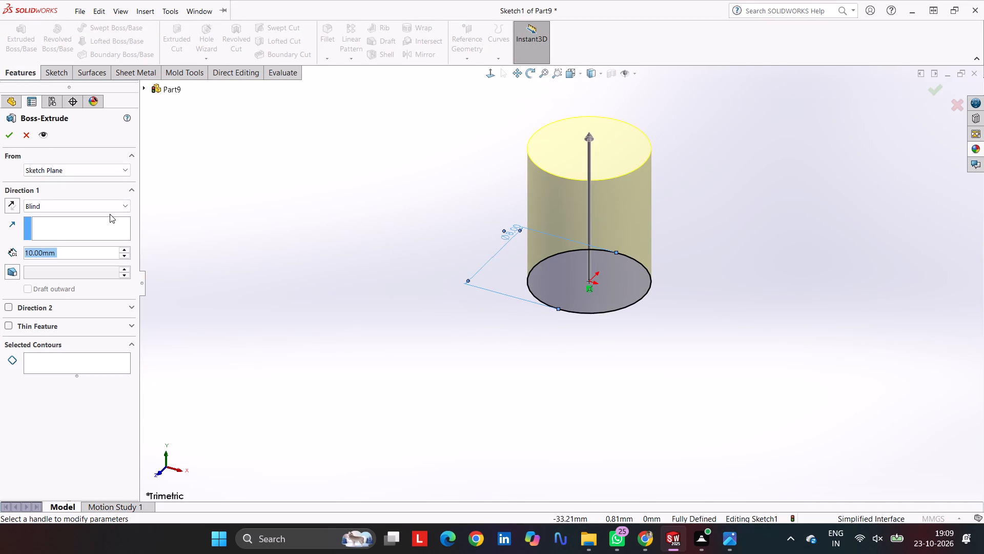
text(48)
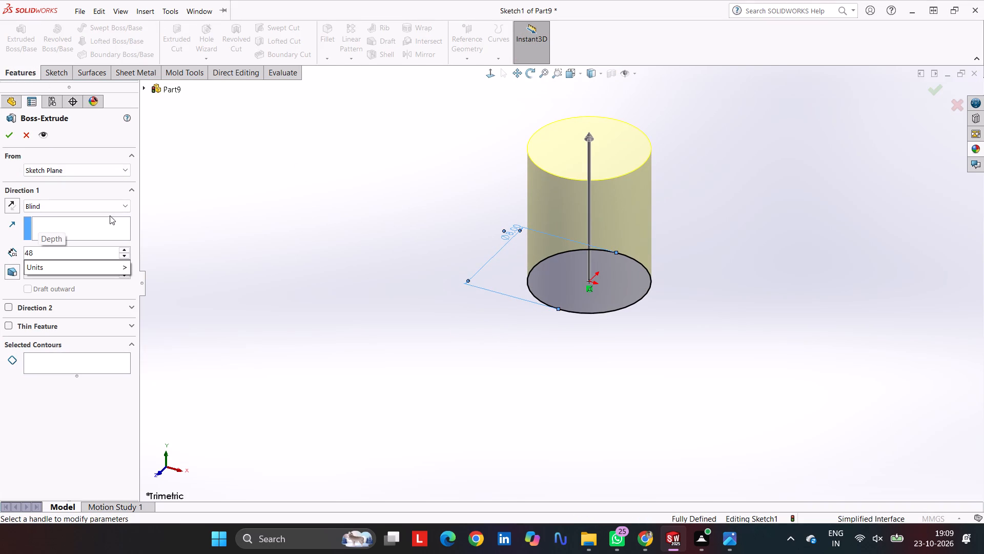
key(Return)
key(Return)
Sketch a circle centred on the origin on the shank's top face and dimension its diameter to 14 mm.
scroll(420, 244, up, 5)
scroll(479, 195, up, 4)
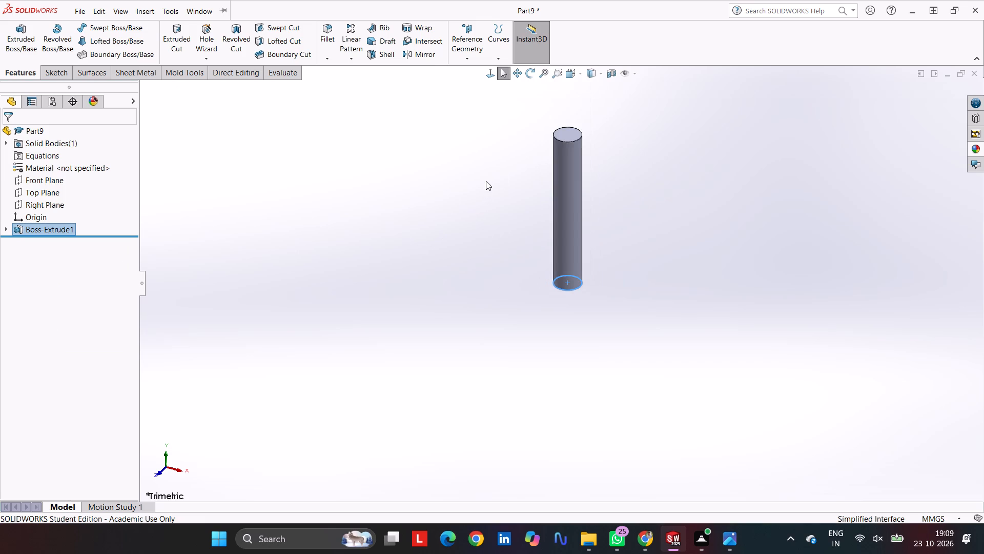
scroll(556, 149, down, 5)
click(587, 229)
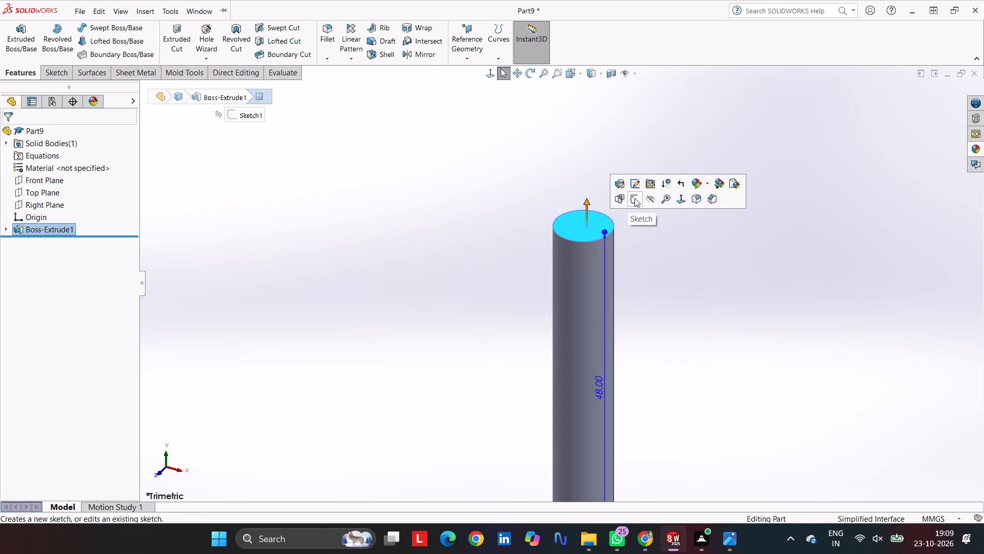
click(634, 198)
click(96, 31)
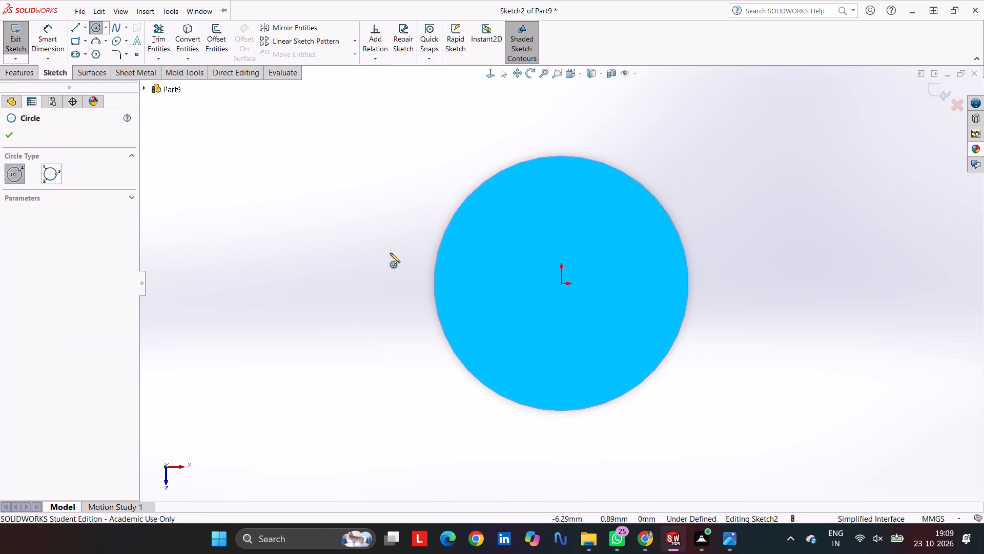
click(561, 282)
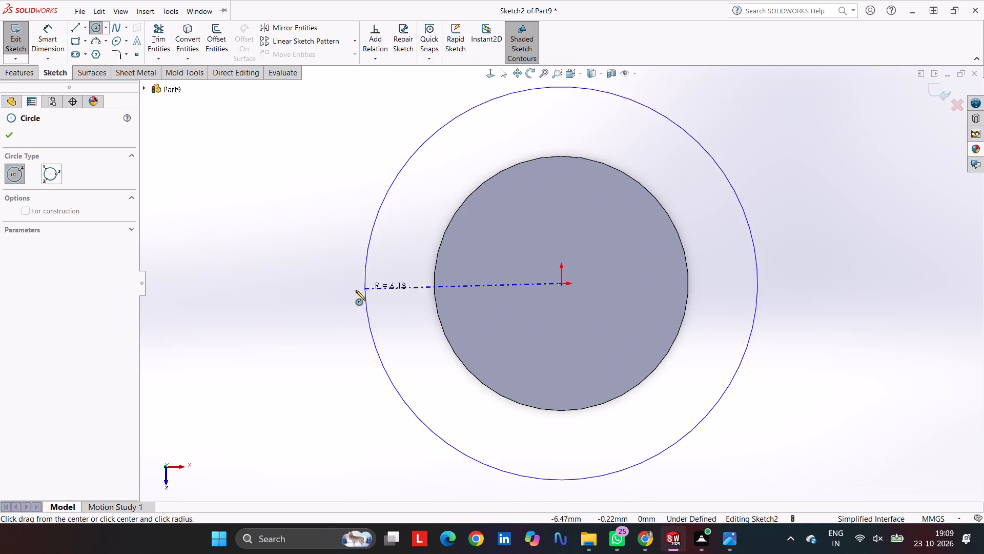
click(356, 290)
click(59, 26)
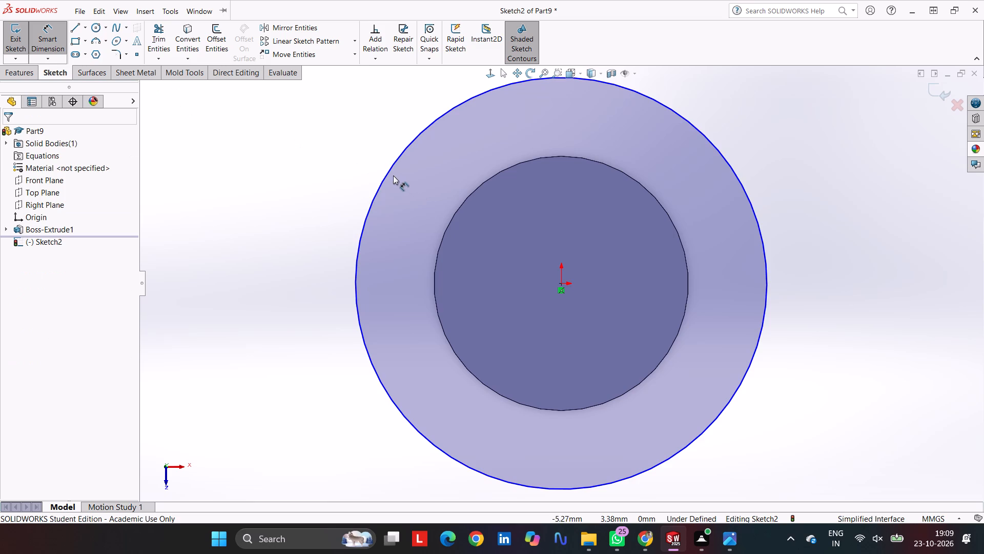
click(388, 172)
click(288, 250)
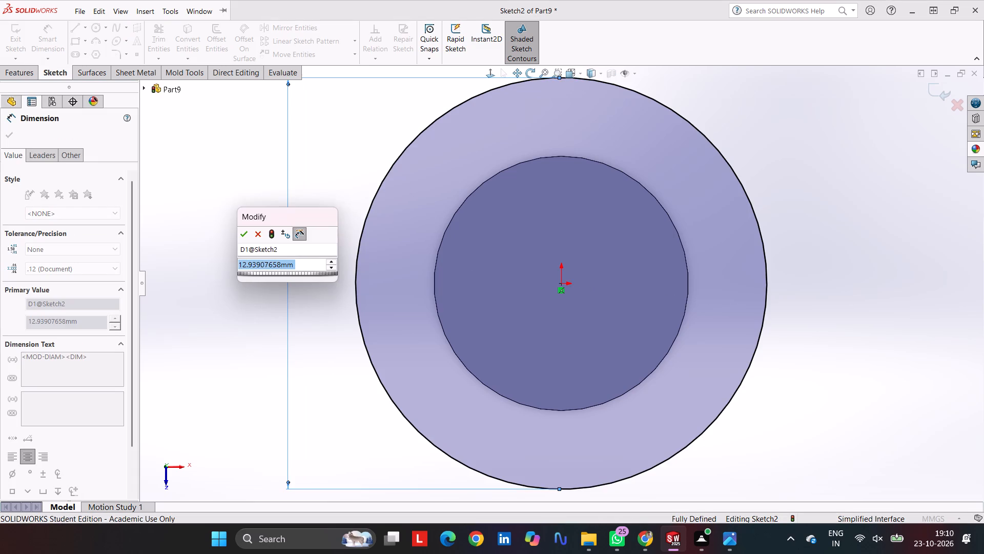
text(14)
key(Return)
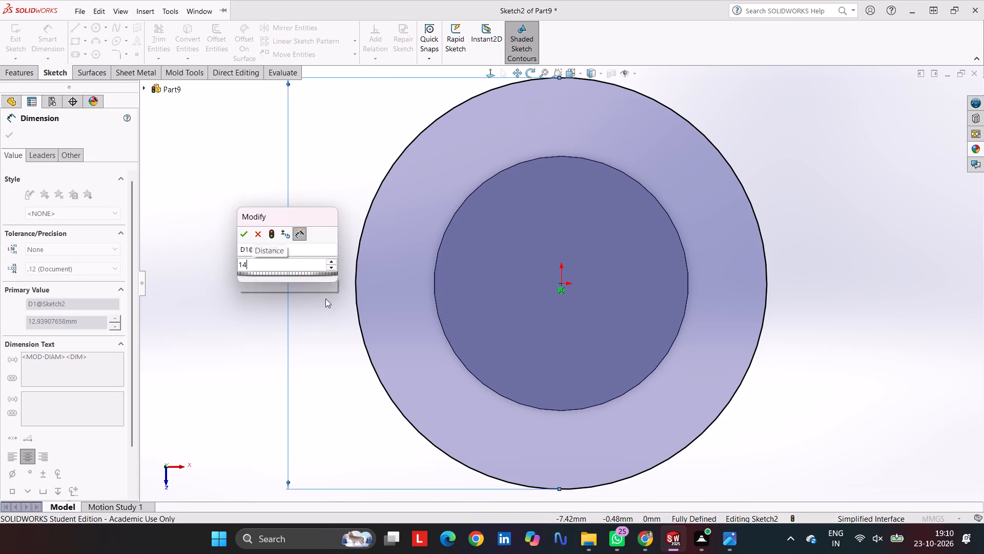
Extrude the 14 mm circle upward as a blind boss 3 mm deep to form the pin head.
click(19, 65)
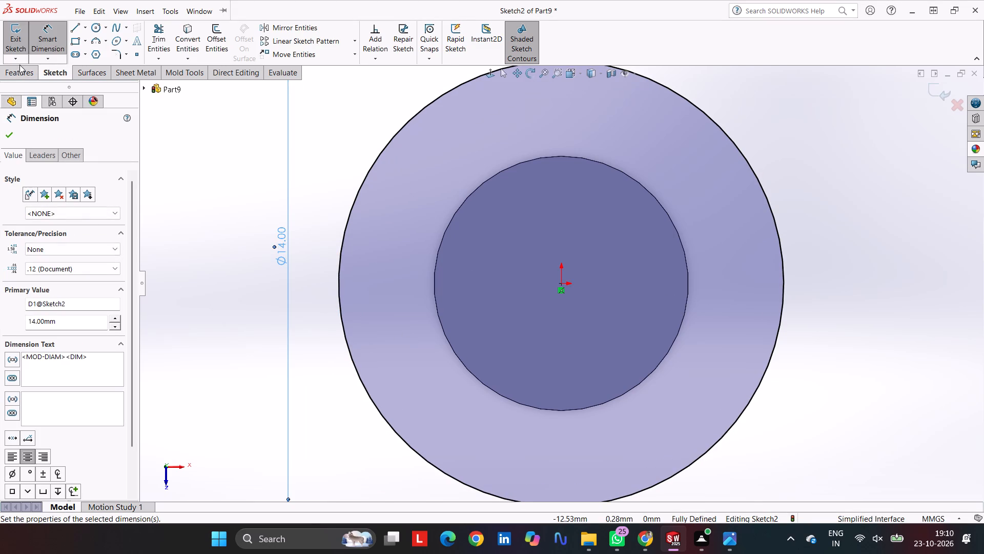
click(15, 76)
click(25, 35)
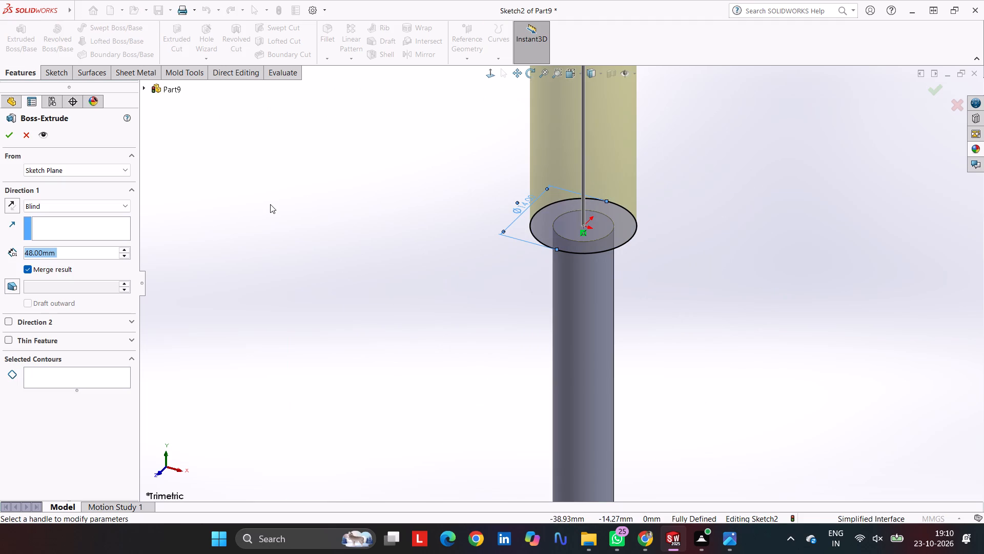
key(3)
key(Return)
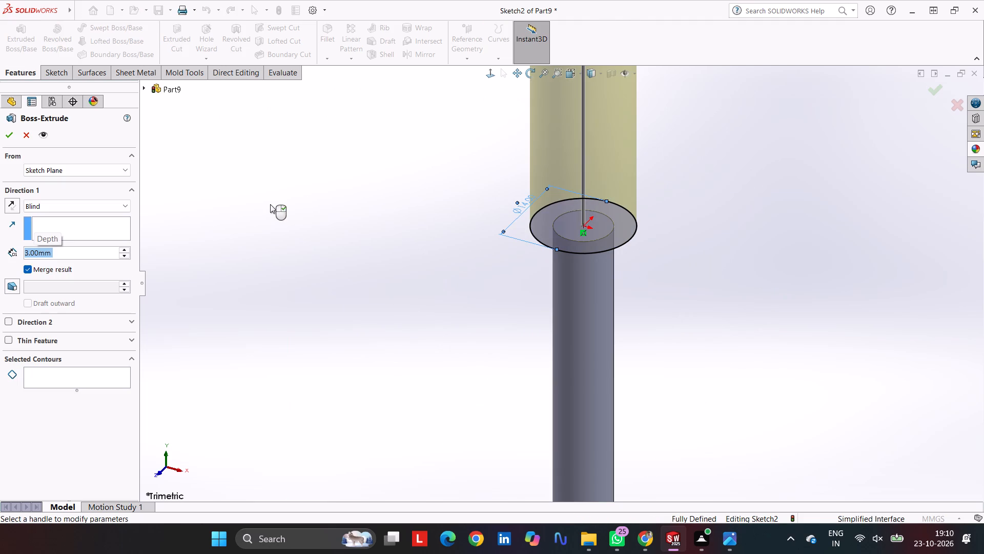
key(Return)
click(688, 201)
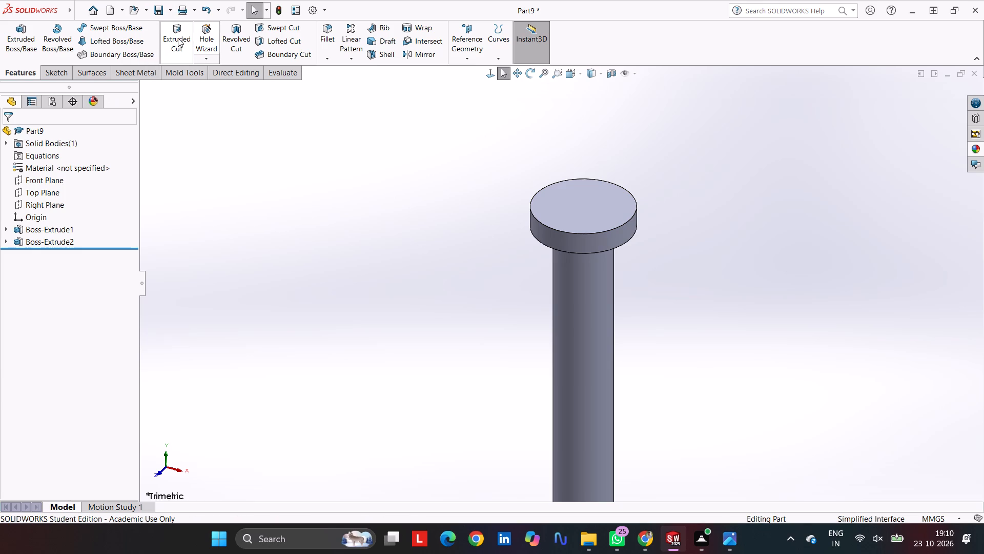
Chamfer the top outer edge of the head with a distance of 1 mm at 45 degrees.
click(326, 55)
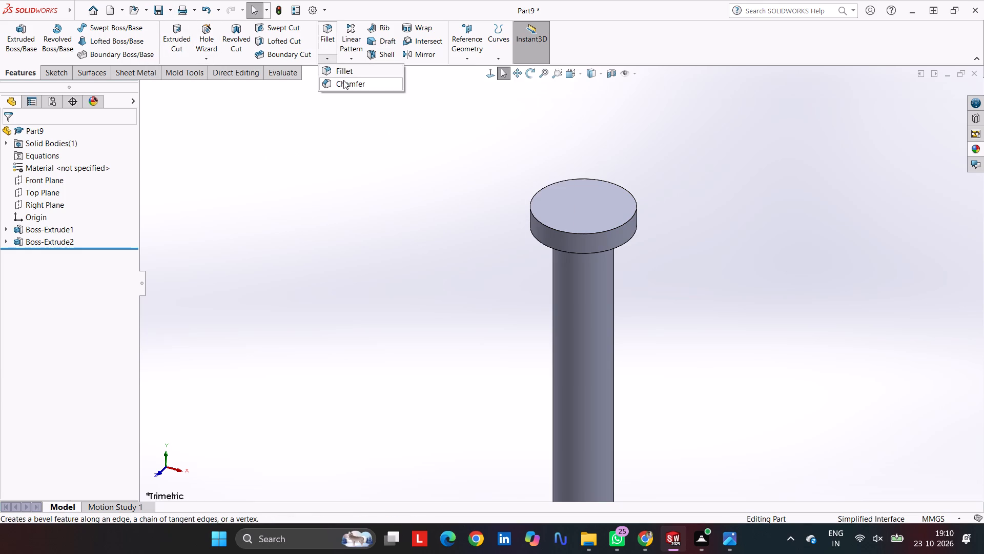
click(344, 81)
click(616, 229)
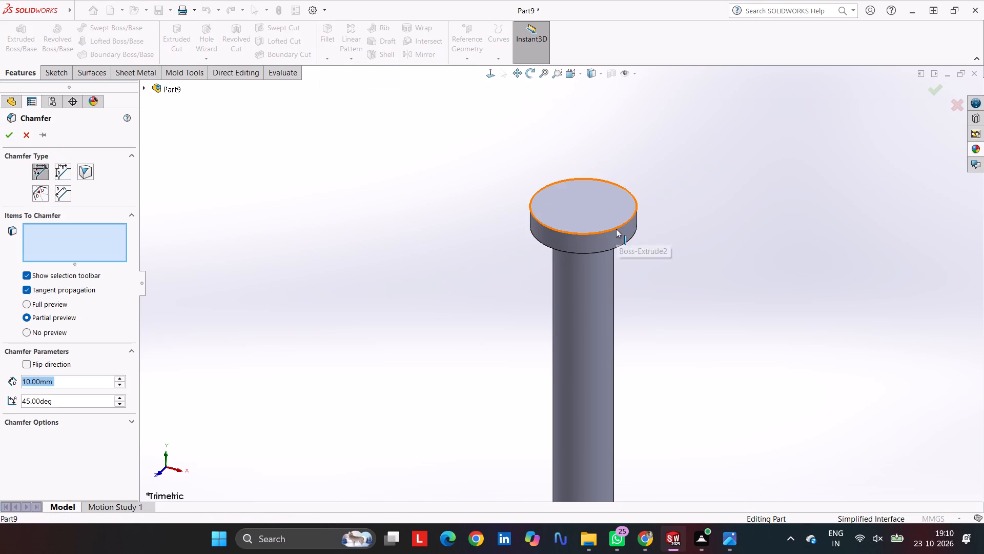
click(79, 376)
drag(75, 382, 3, 383)
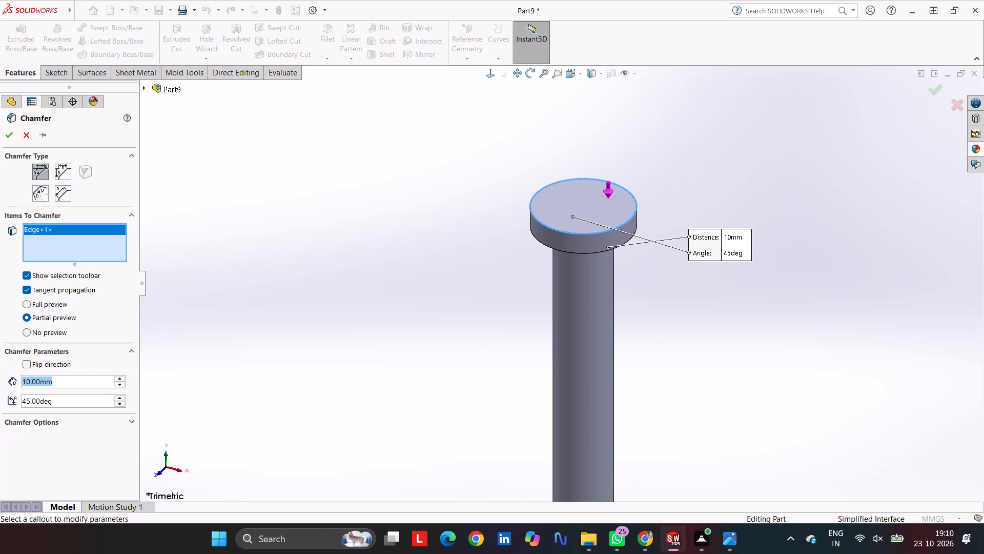
drag(3, 383, 3, 384)
key(1)
key(Return)
key(Return)
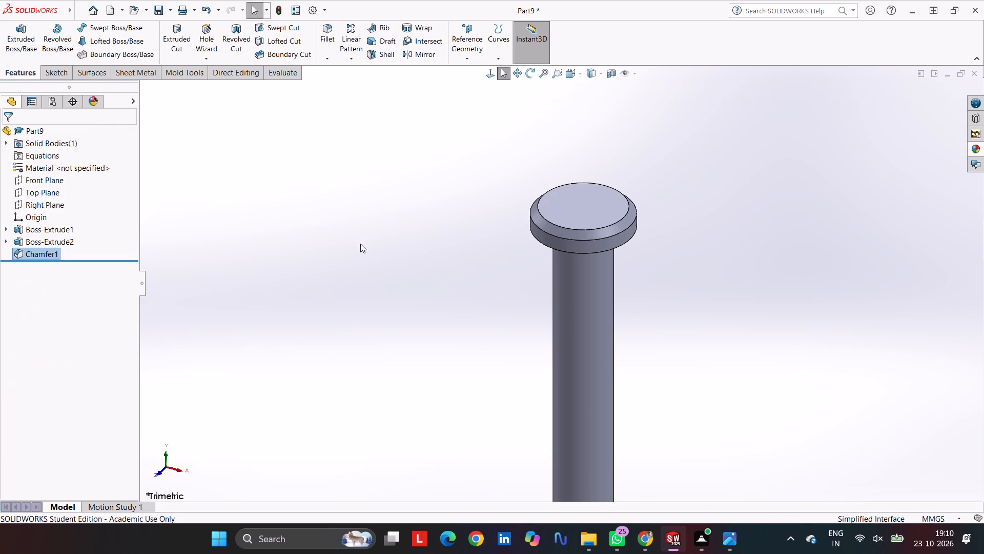
Apply the same black plastic appearance used on the previous pin to the entire pin body.
click(974, 149)
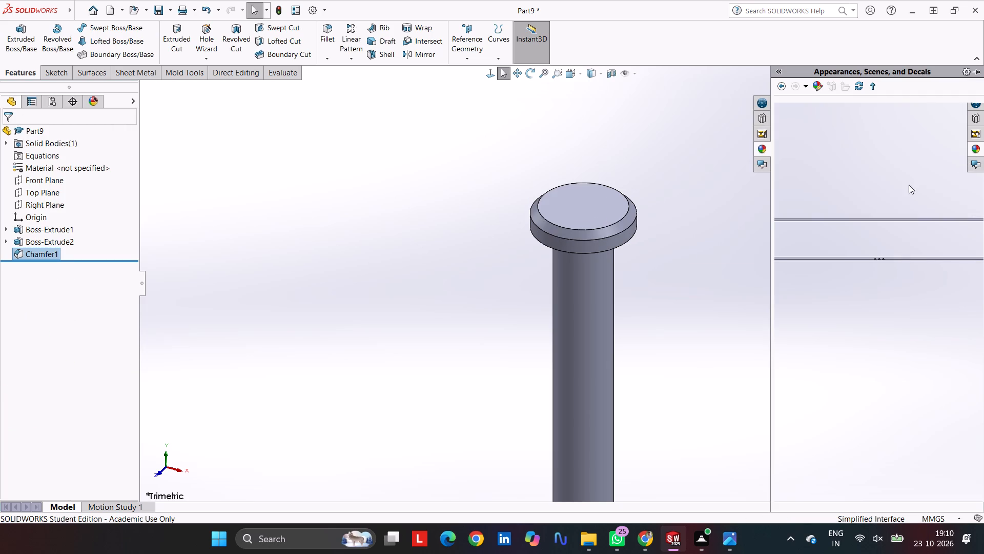
drag(818, 448, 591, 342)
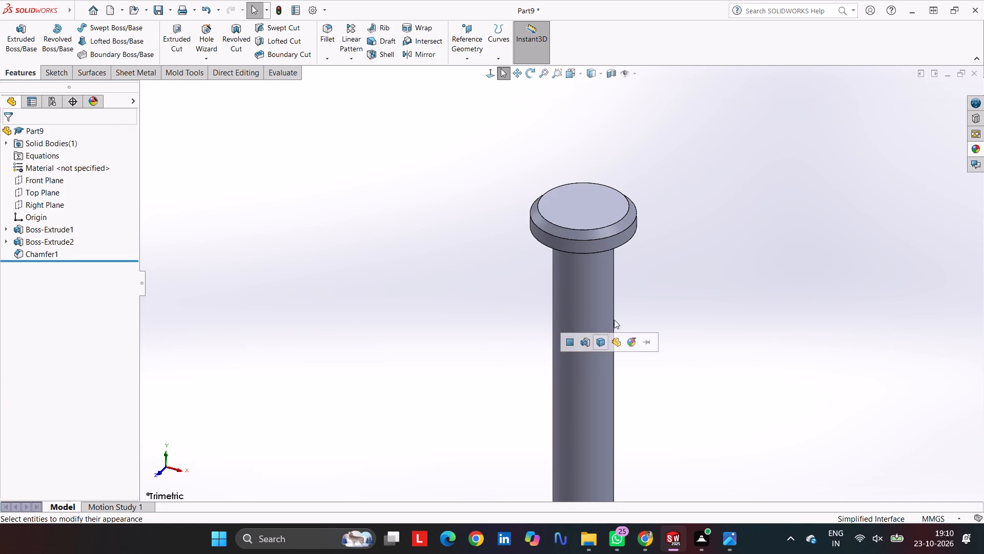
click(602, 344)
click(803, 262)
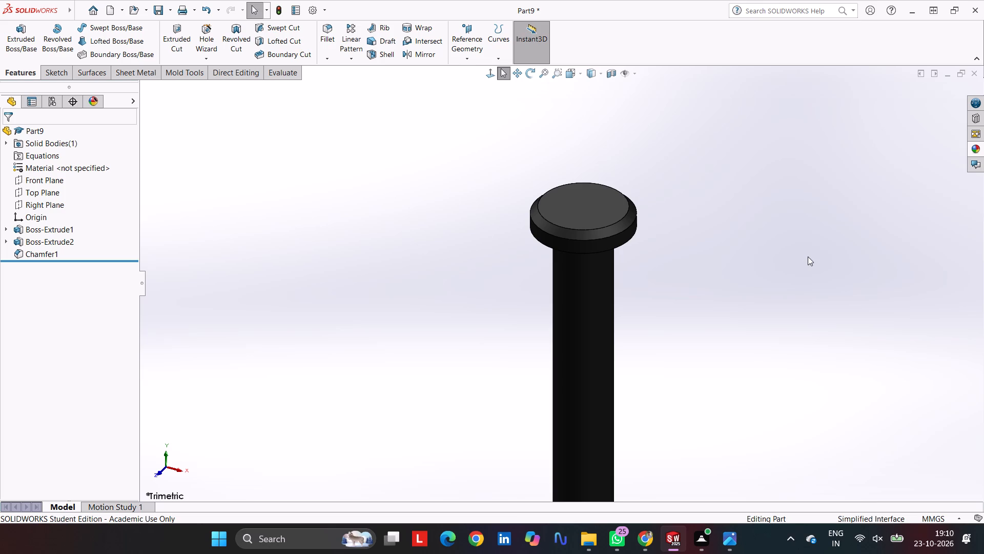
Switch to the isometric view and save the part as Part9 in the Manual Mechanical Gripper folder.
key(ctrl+7)
key(ctrl+s)
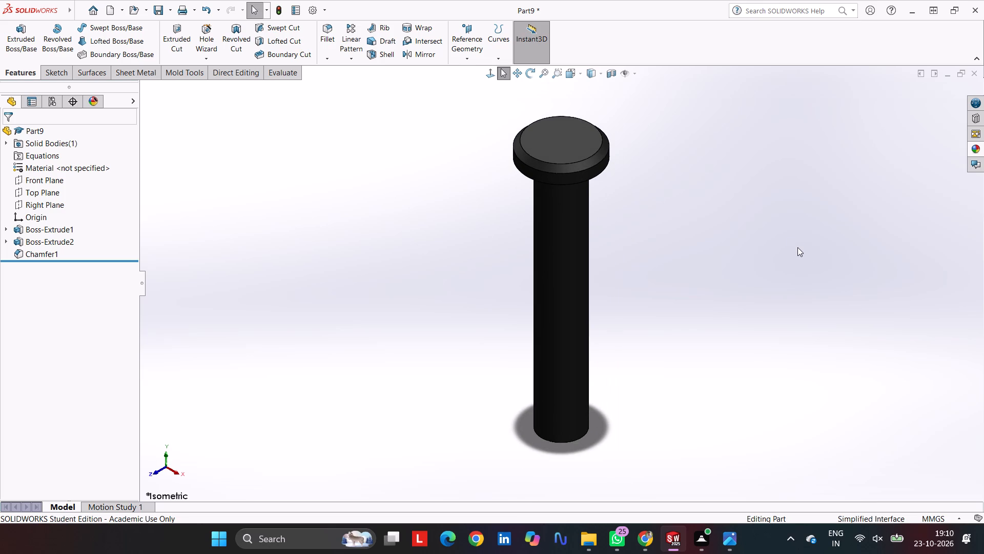
scroll(502, 215, down, 7)
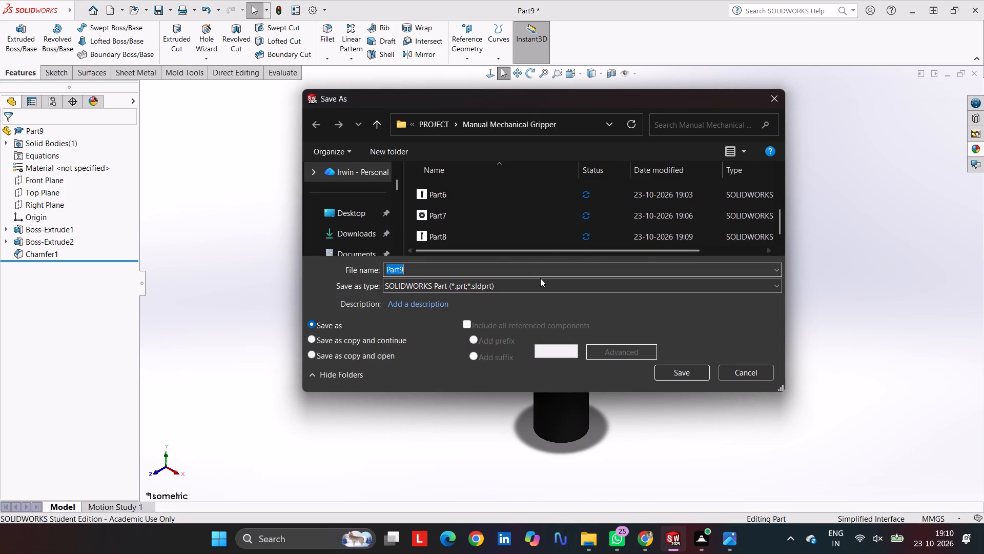
key(Return)
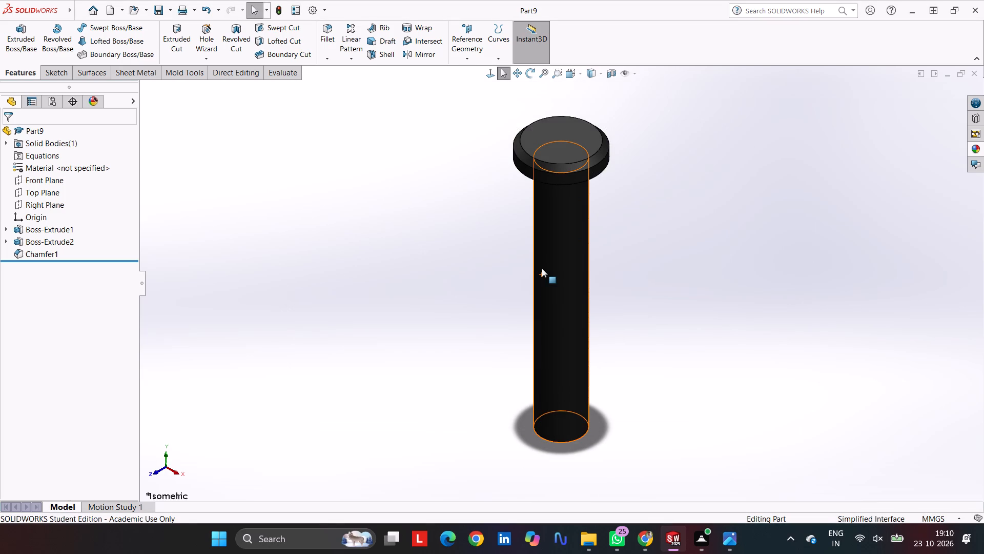
Print the current screen image of Part9 on A4 paper to a PDF named 9 in the Manual Mechanical Gripper folder.
key(ctrl+p)
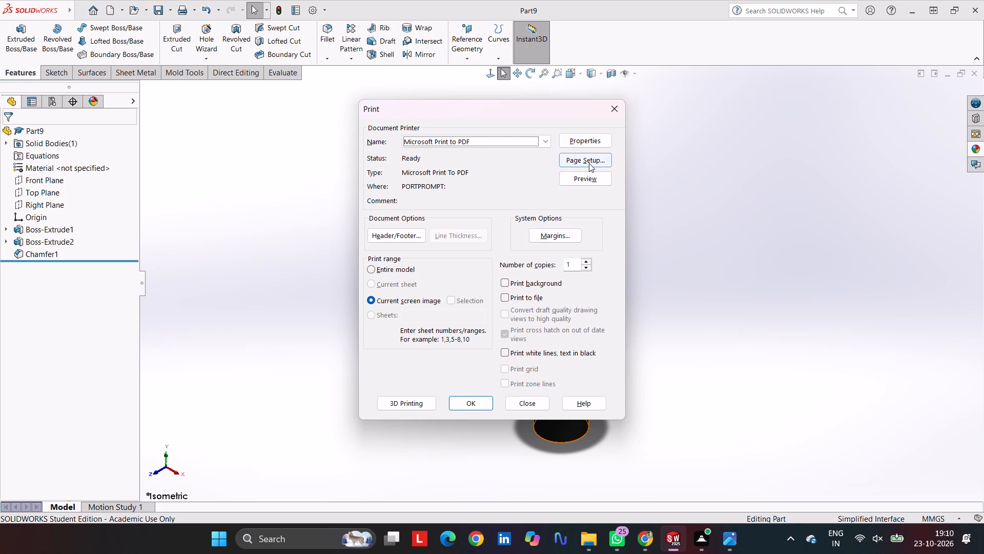
click(588, 163)
click(460, 300)
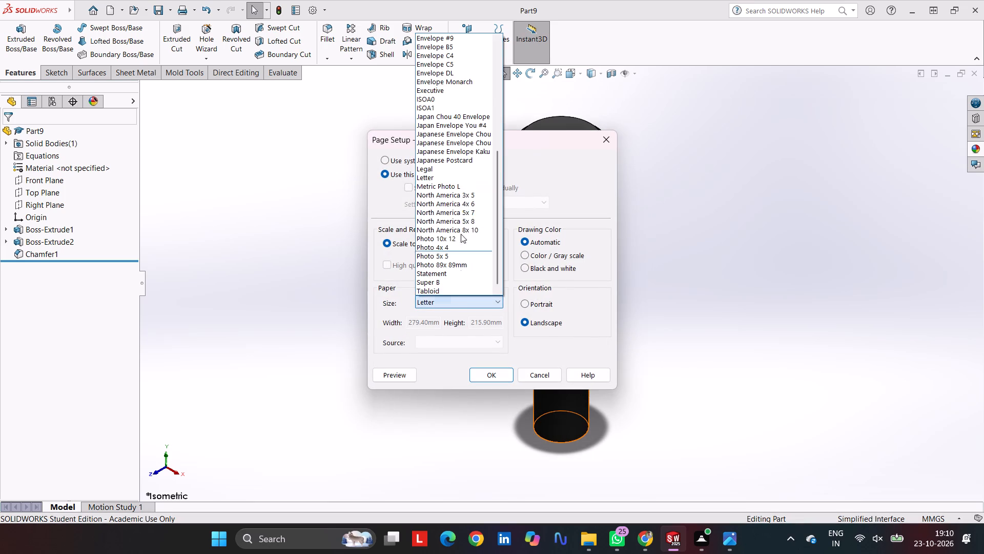
scroll(470, 201, up, 19)
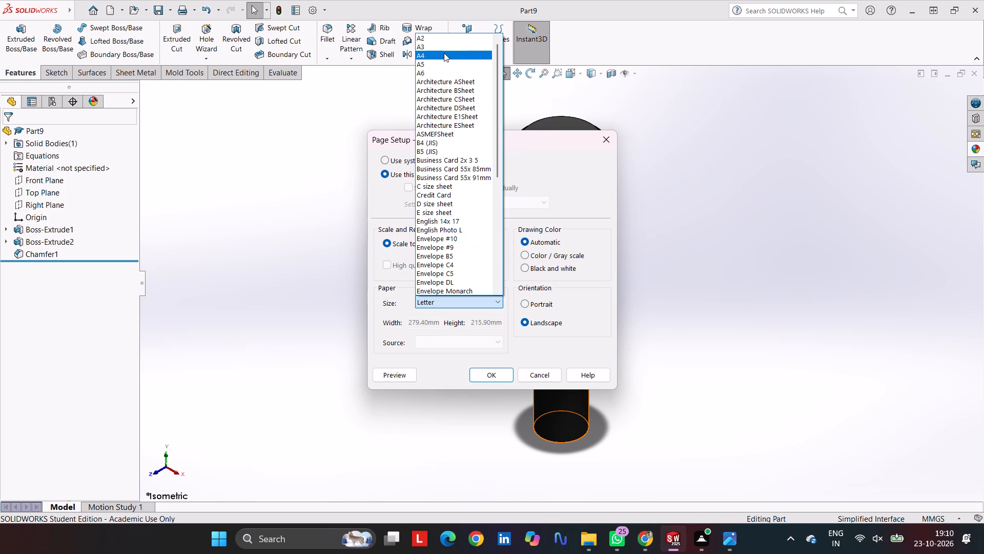
click(444, 53)
click(505, 375)
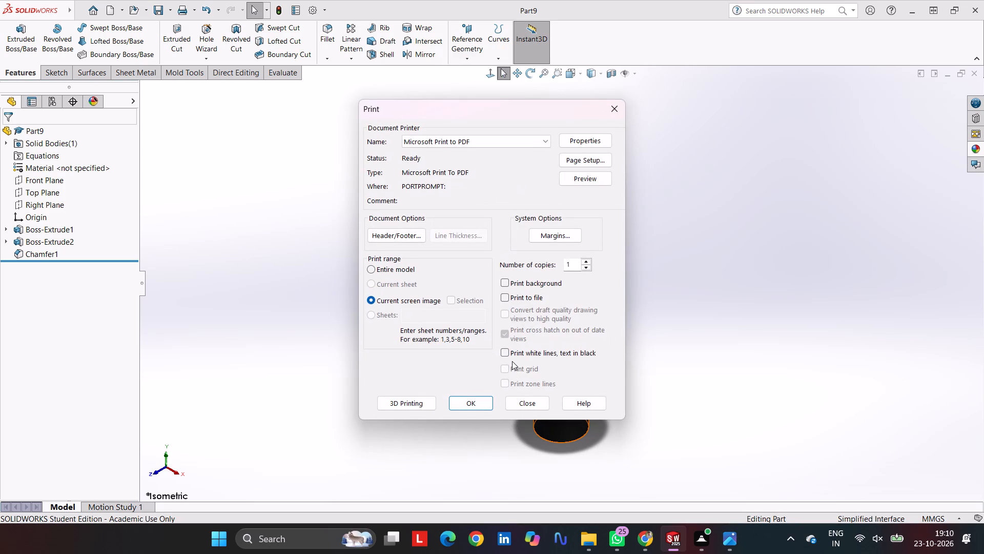
click(464, 405)
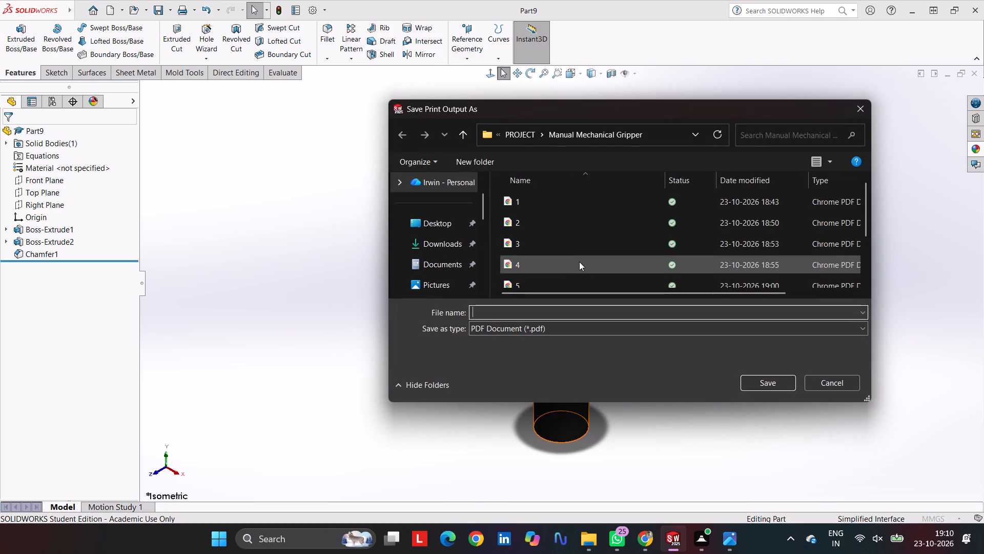
scroll(589, 258, down, 12)
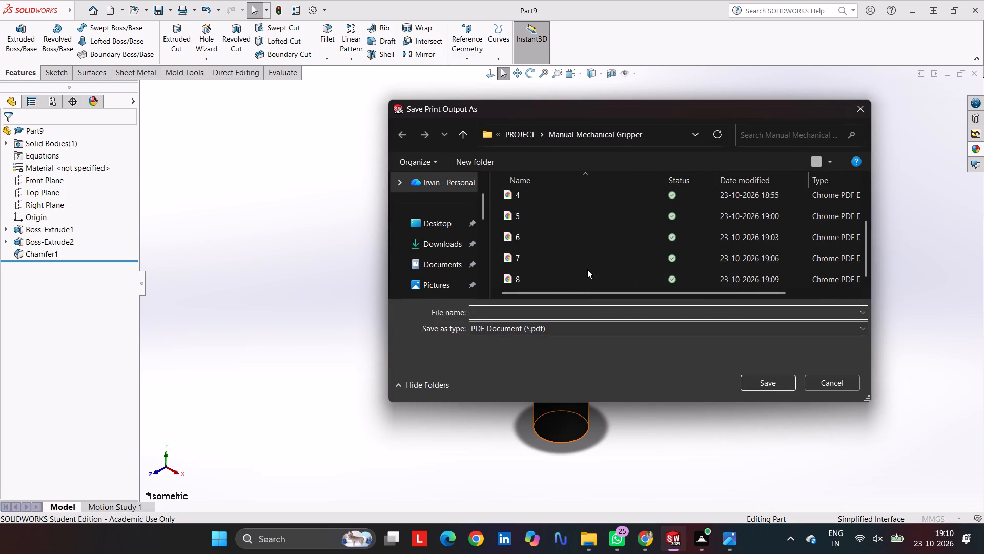
key(9)
key(Return)
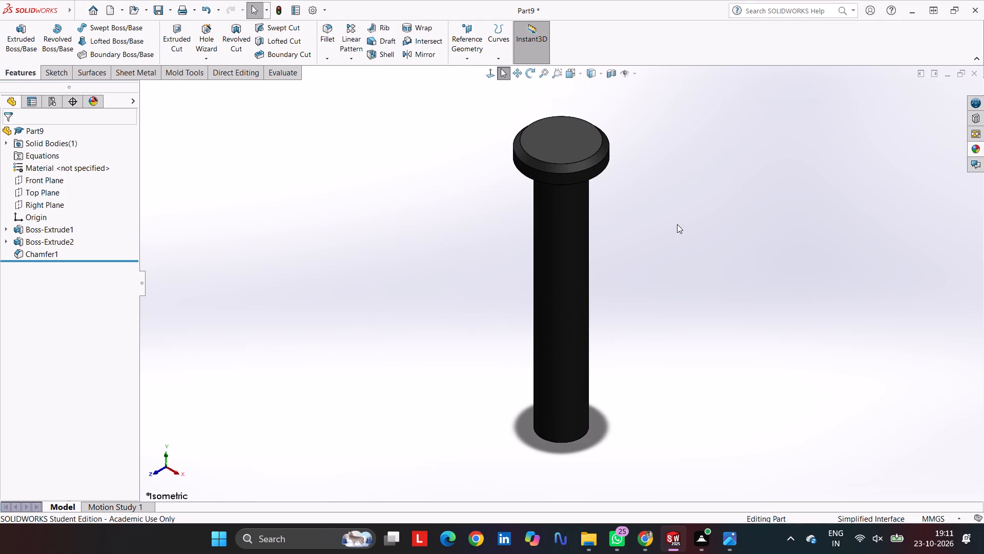
Look through the other open part documents, including Part8, and return to Part9.
click(732, 295)
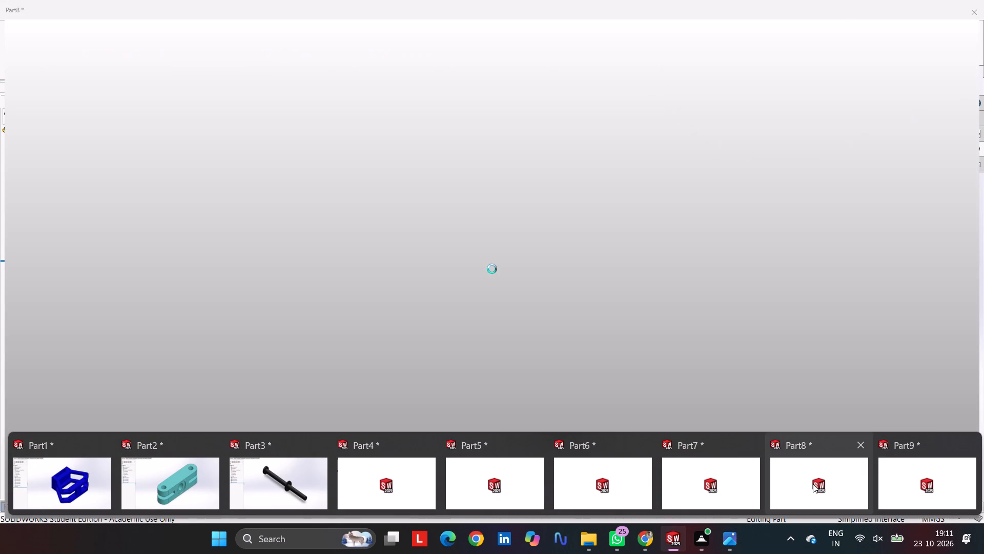
drag(866, 496, 865, 491)
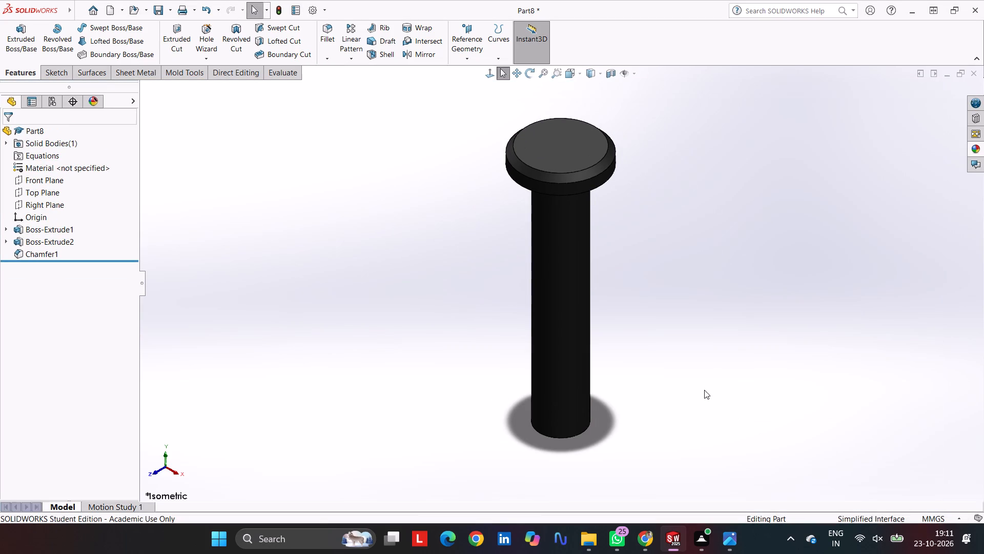
click(726, 357)
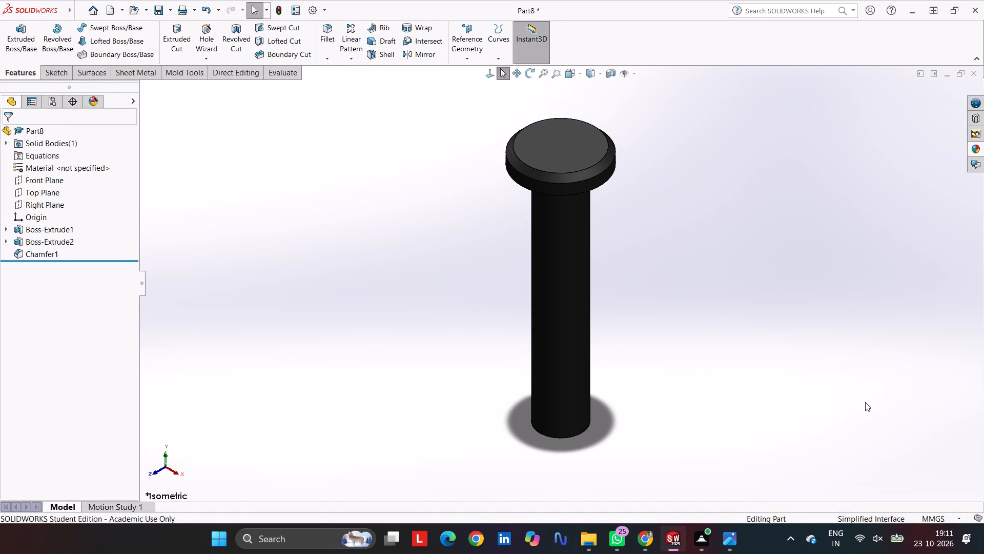
key(ctrl+Tab)
key(ctrl+Tab)
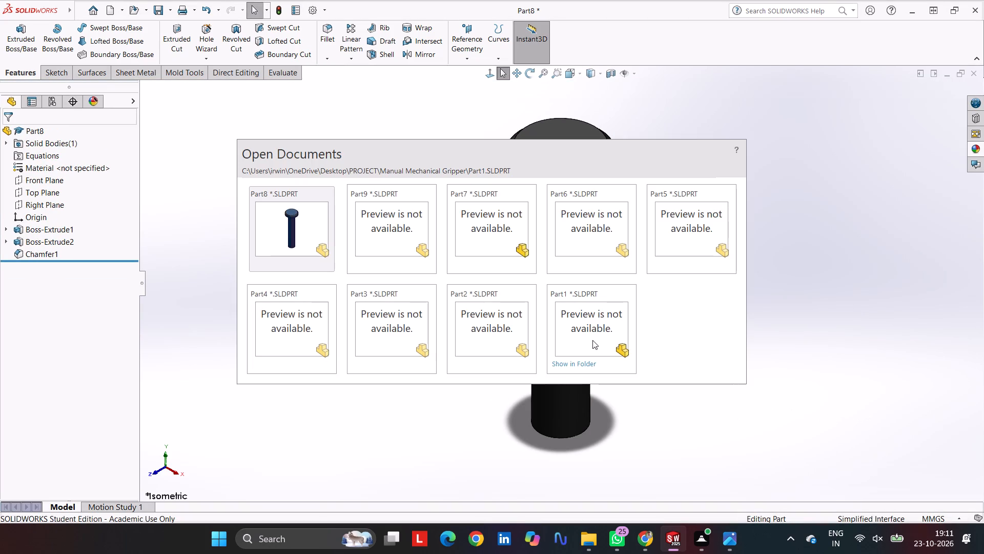
key(ctrl+Tab)
key(ctrl+Tab)
click(764, 283)
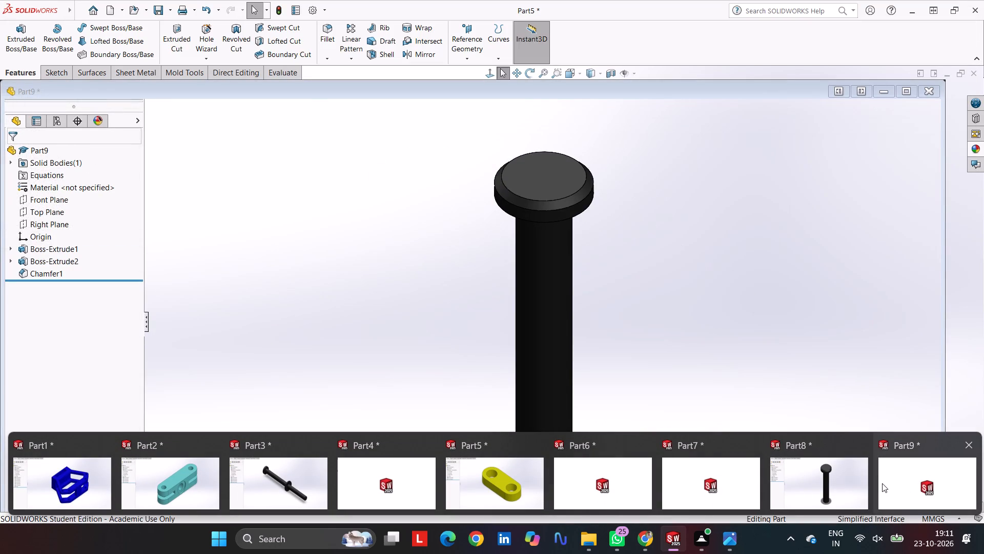
click(900, 485)
click(782, 350)
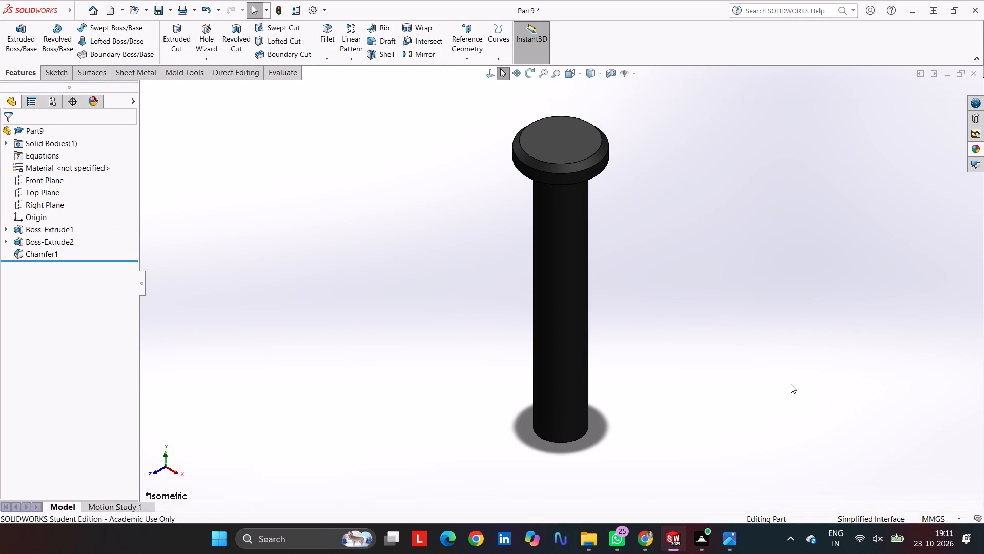
Save Part9.
key(ctrl+s)
Create a new part document and start a sketch on the Top Plane.
key(ctrl+n)
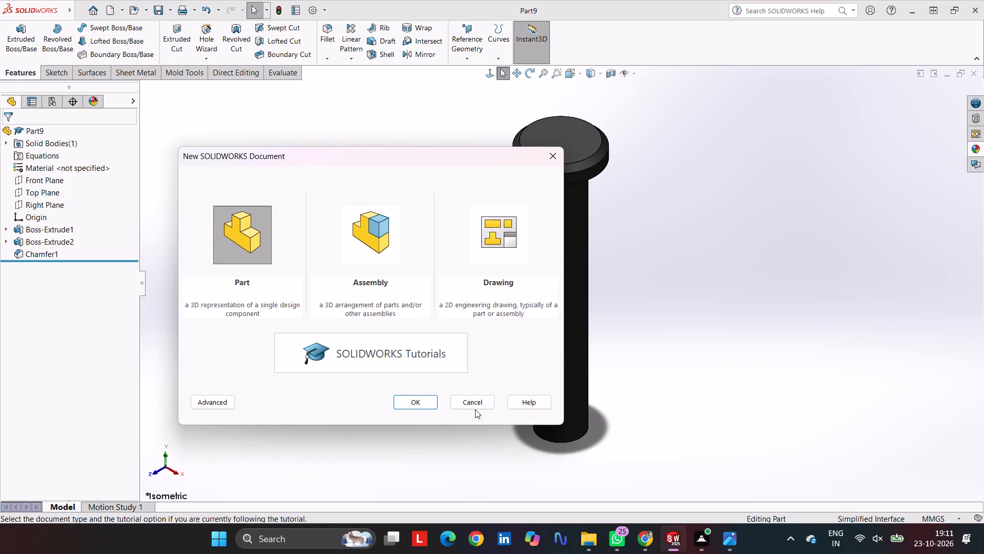
click(412, 399)
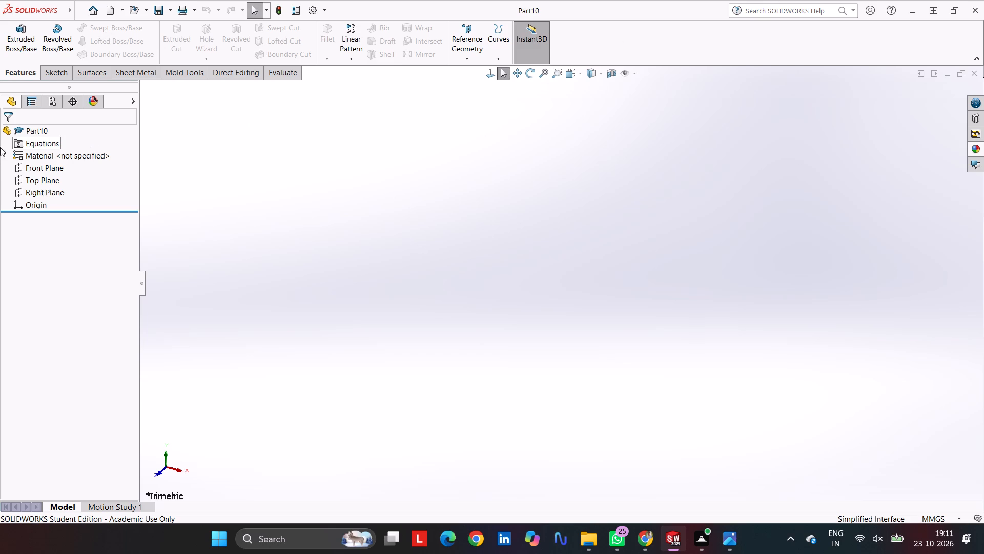
click(38, 169)
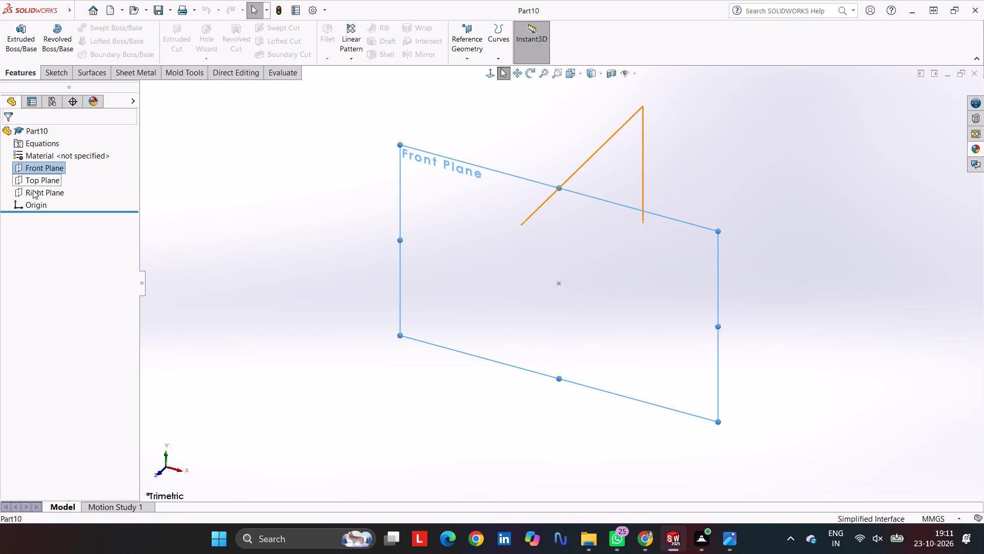
click(33, 175)
click(56, 75)
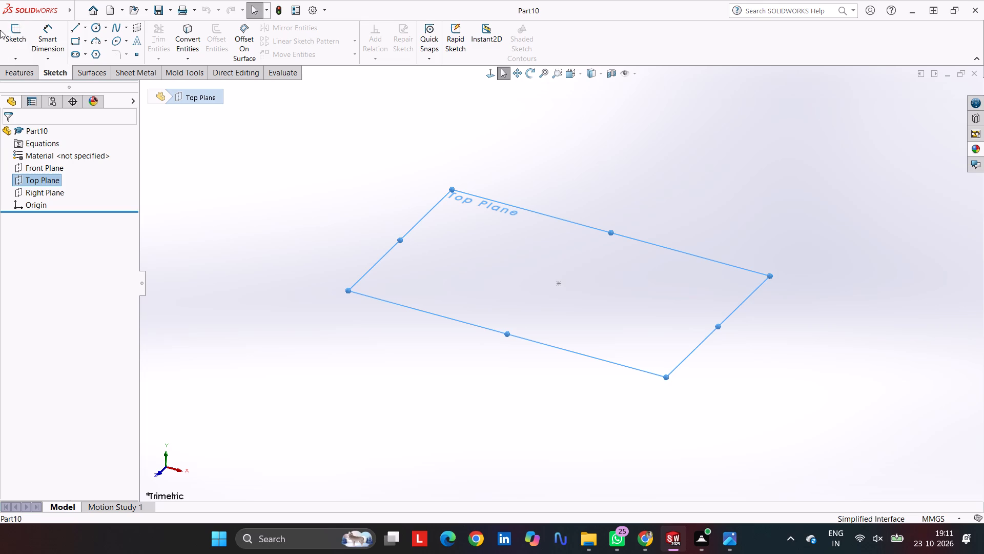
click(10, 30)
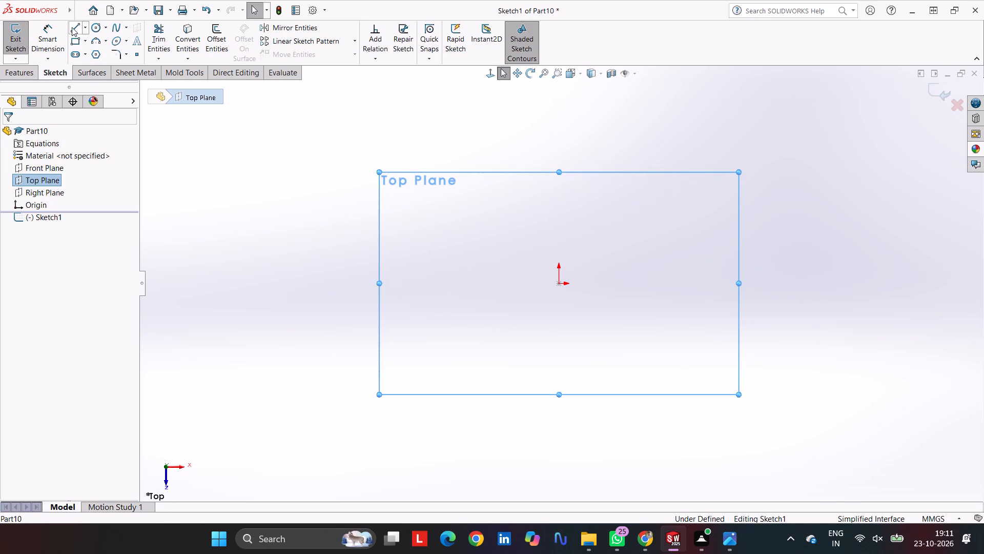
Sketch one horizontal and one vertical construction line of infinite length, both passing through the origin.
click(72, 27)
click(34, 222)
click(53, 283)
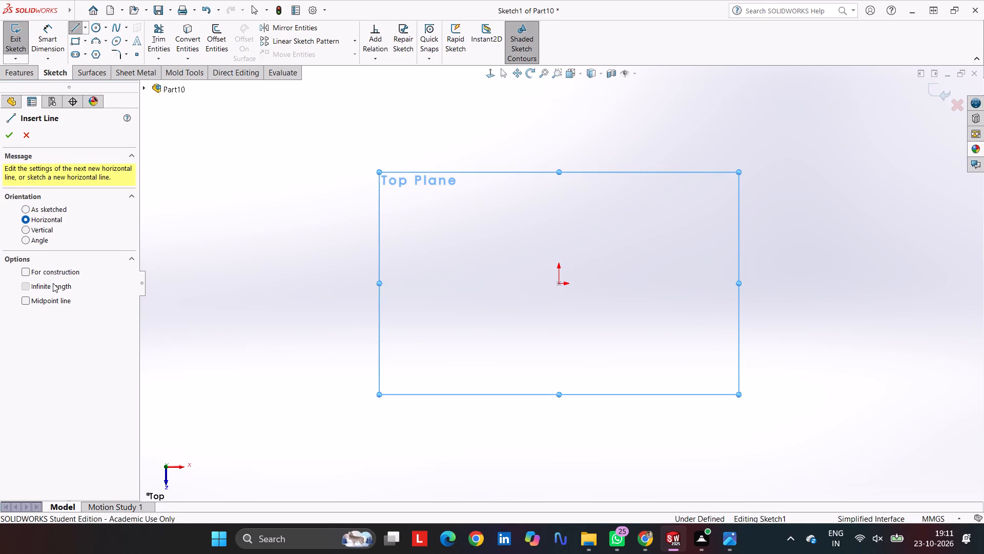
click(54, 274)
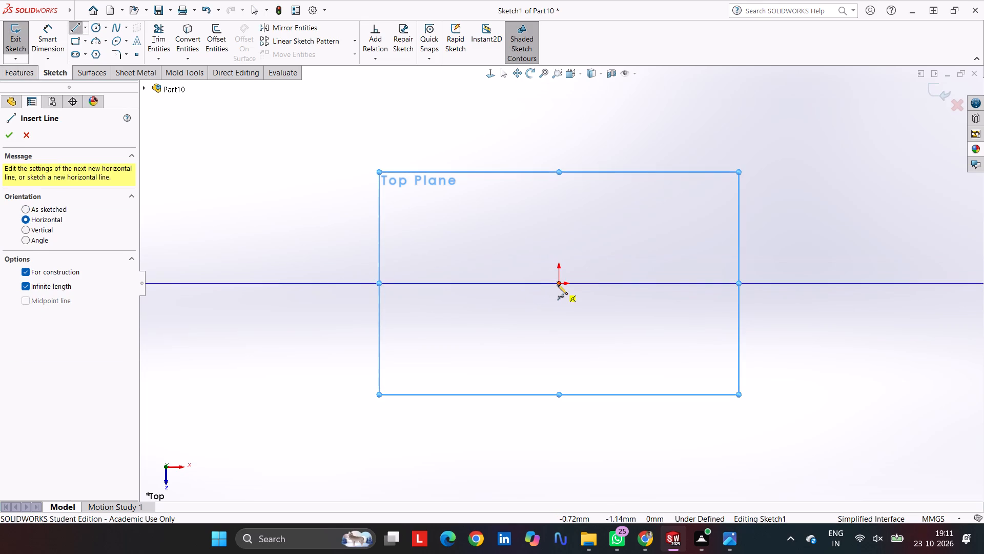
click(558, 285)
click(13, 136)
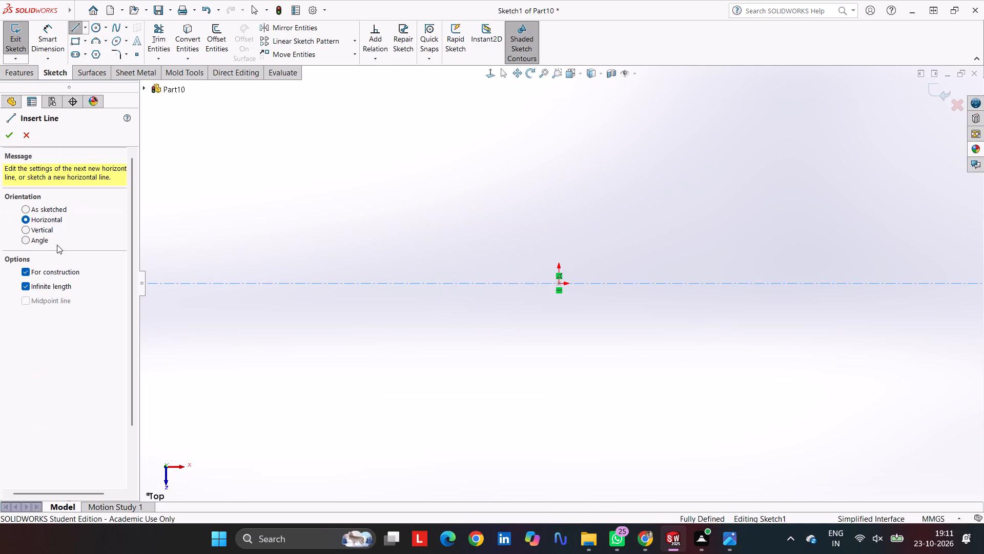
click(42, 233)
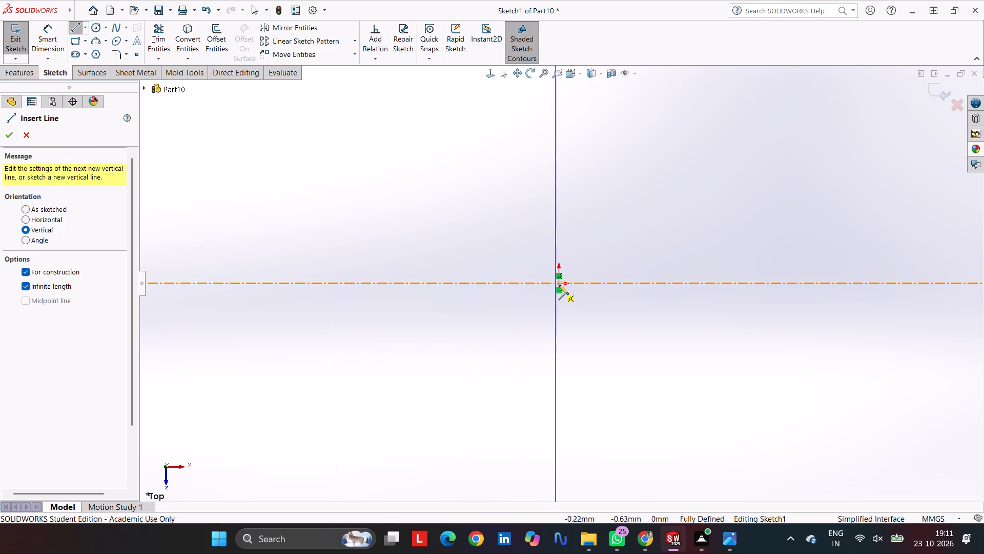
click(559, 285)
Sketch a straight slot on the vertical centreline, its lower arc centred on the origin, about 42 mm between centres and 27 mm wide.
click(83, 53)
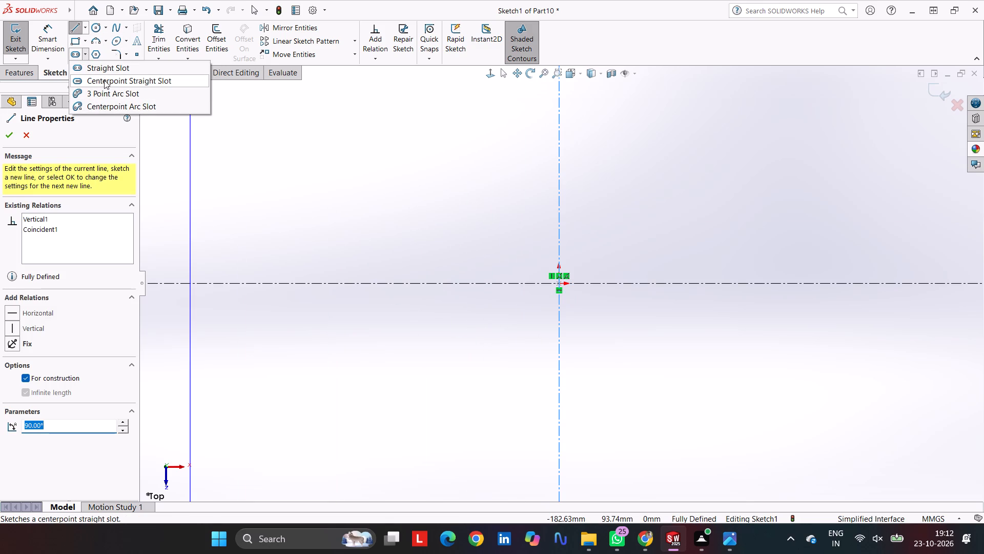
click(107, 72)
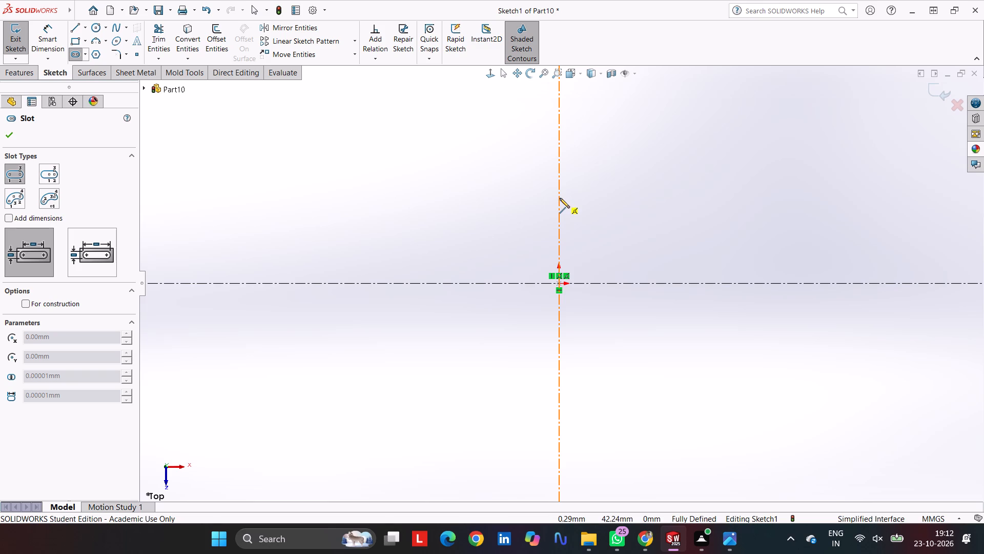
click(560, 198)
click(559, 284)
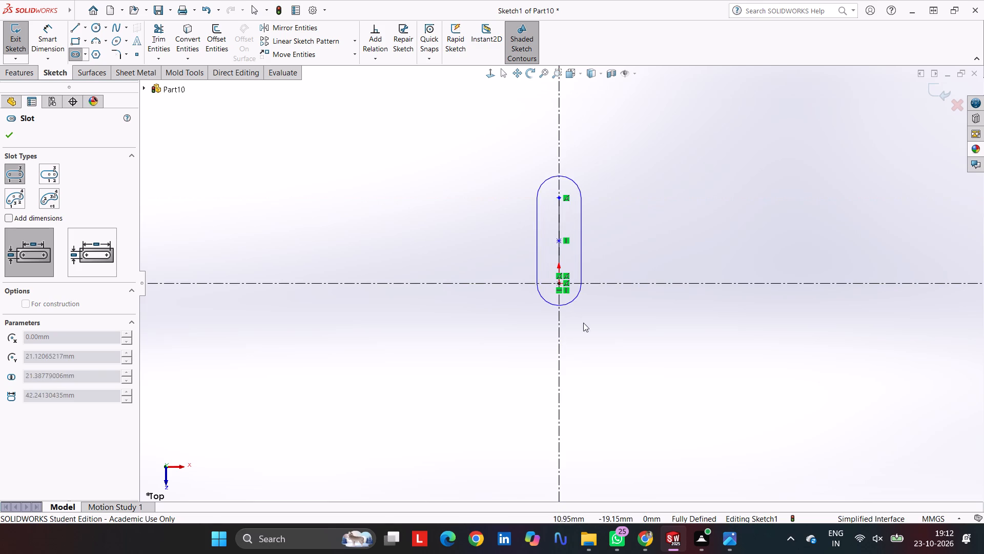
click(586, 324)
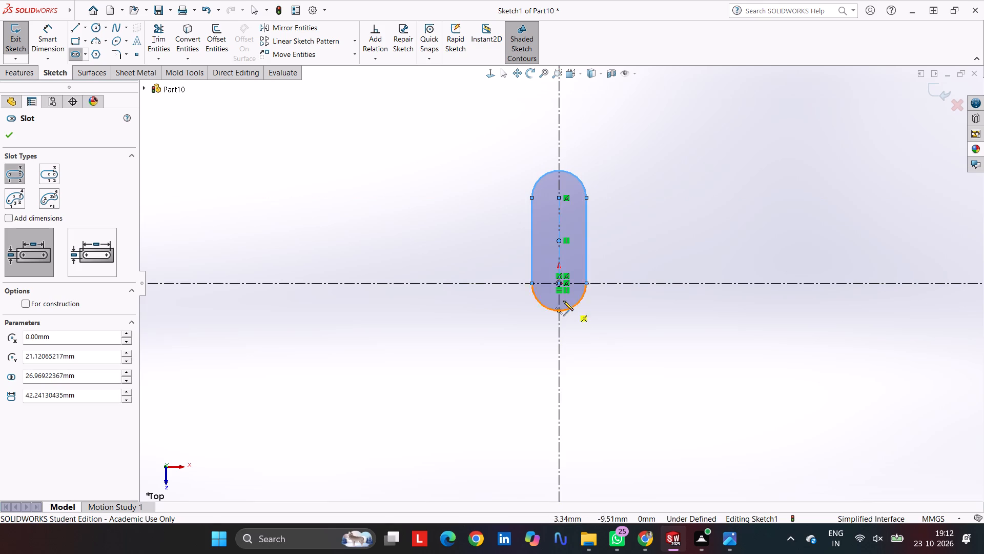
Sketch a second straight slot from the origin diagonally down to the right, about 63 mm between centres and 32 mm wide.
click(557, 284)
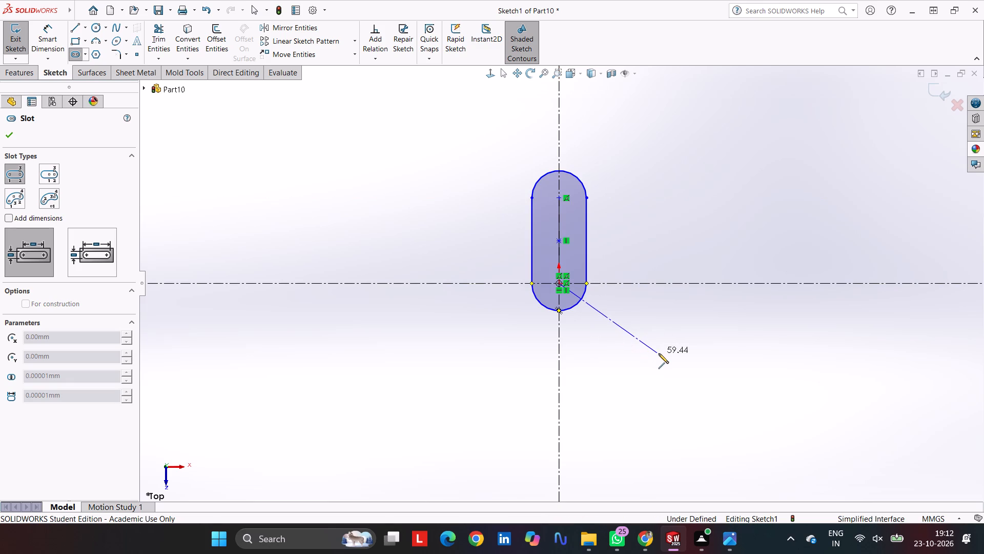
click(658, 364)
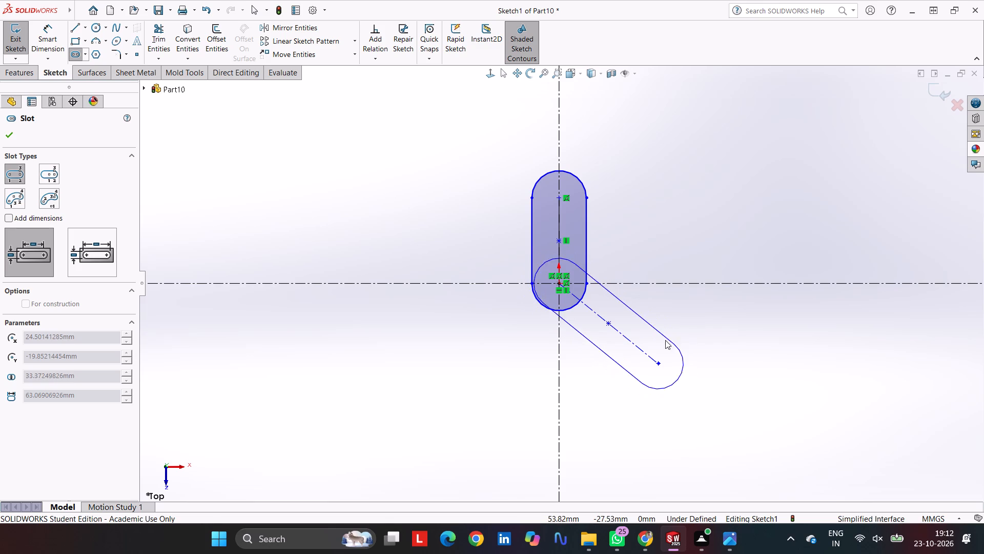
click(676, 337)
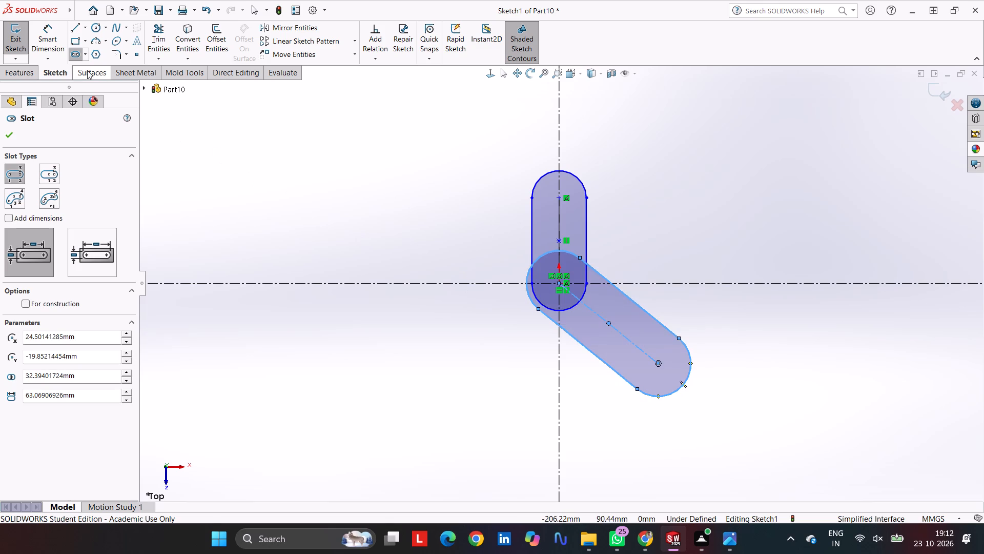
Dimension the end arc radius of both the vertical and the angled slot as 8 mm.
click(46, 33)
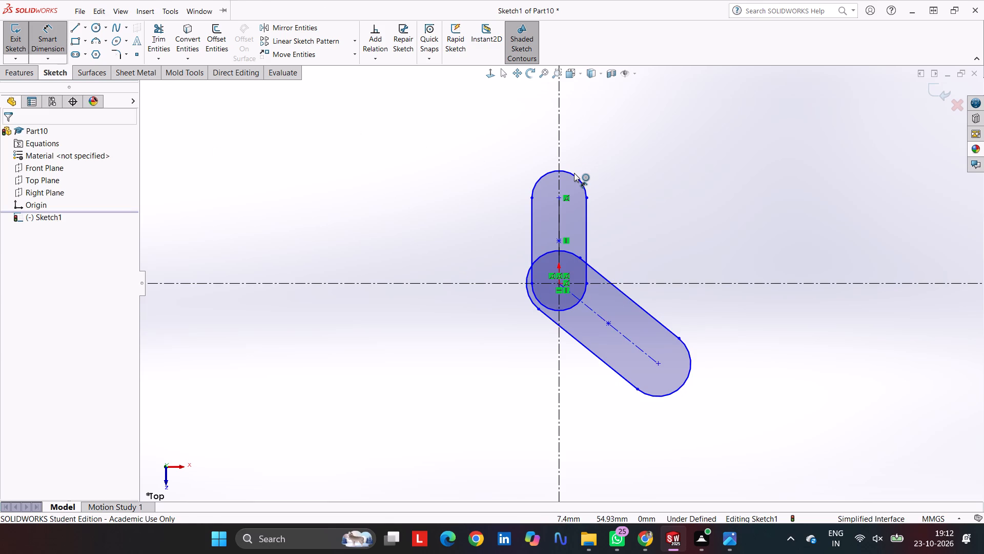
click(574, 175)
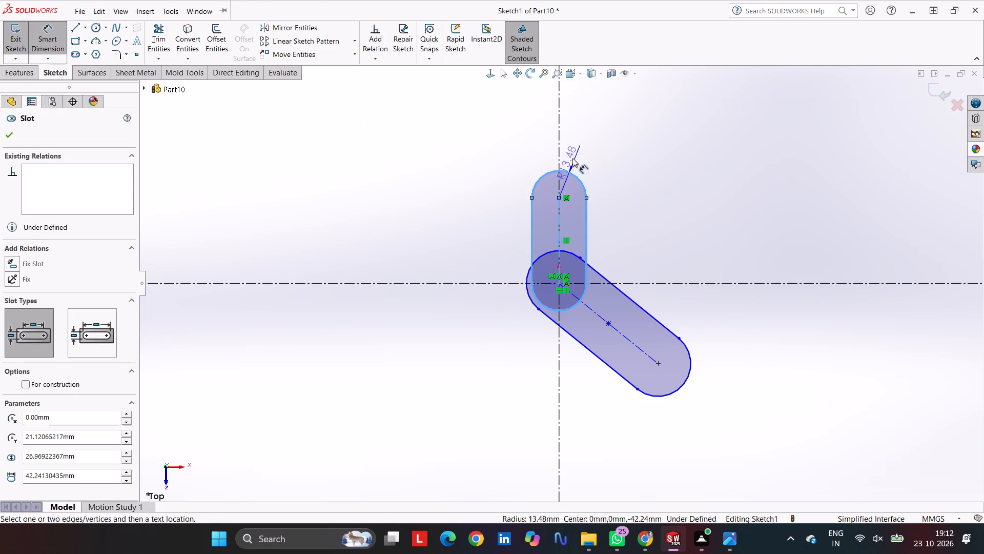
click(573, 142)
key(8)
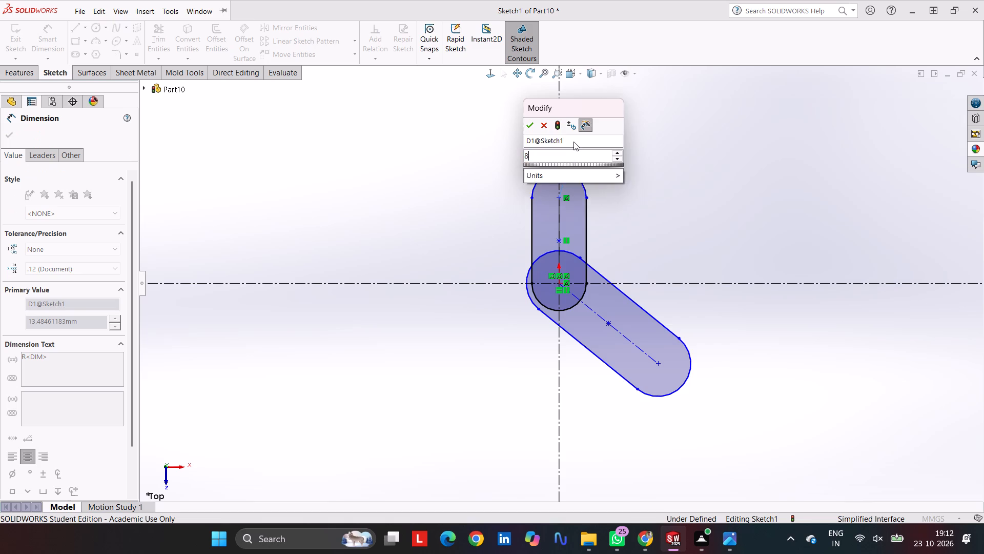
key(Return)
click(687, 374)
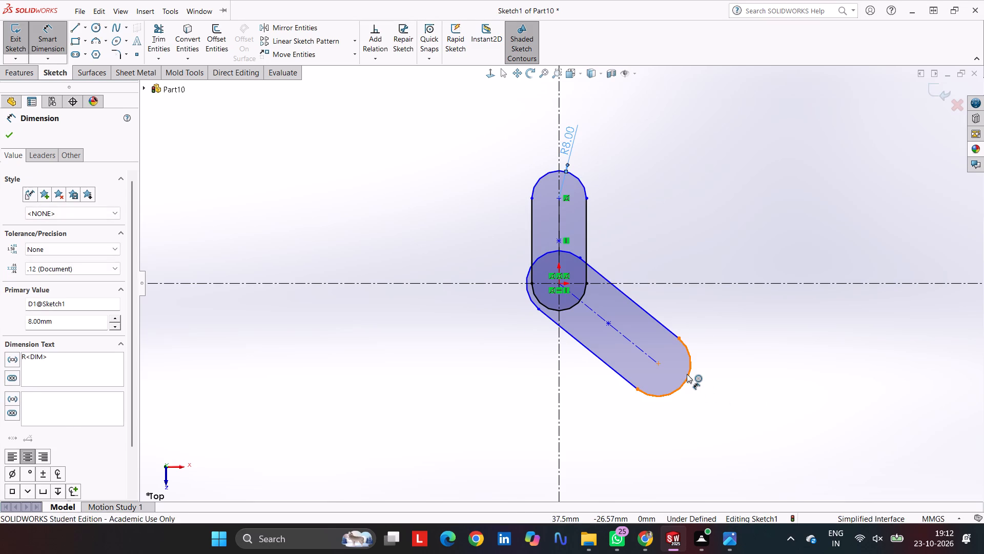
click(731, 396)
key(8)
key(Return)
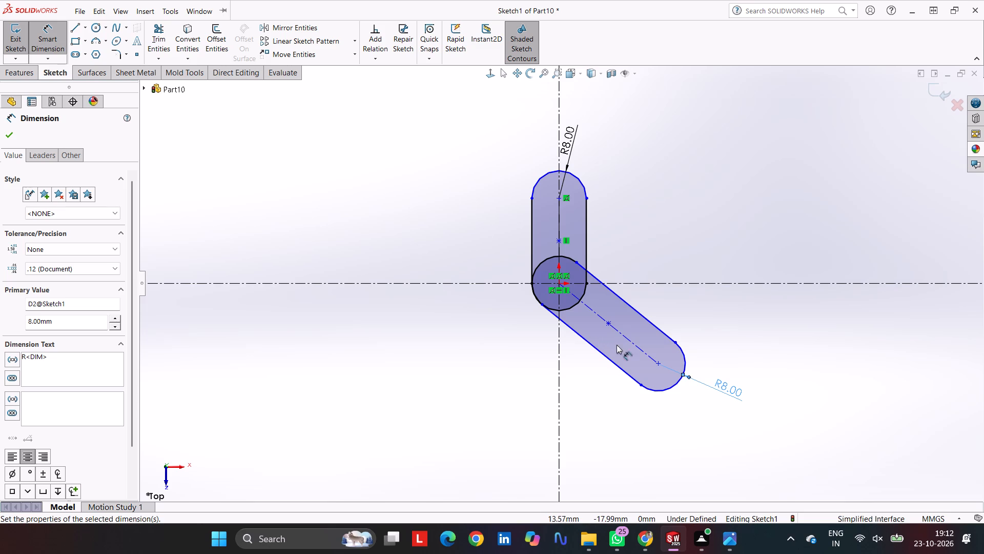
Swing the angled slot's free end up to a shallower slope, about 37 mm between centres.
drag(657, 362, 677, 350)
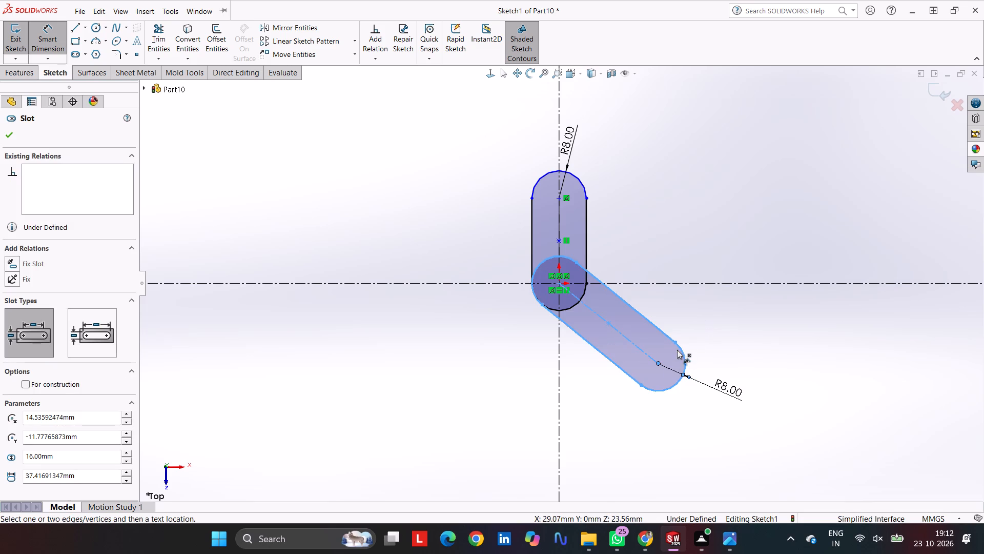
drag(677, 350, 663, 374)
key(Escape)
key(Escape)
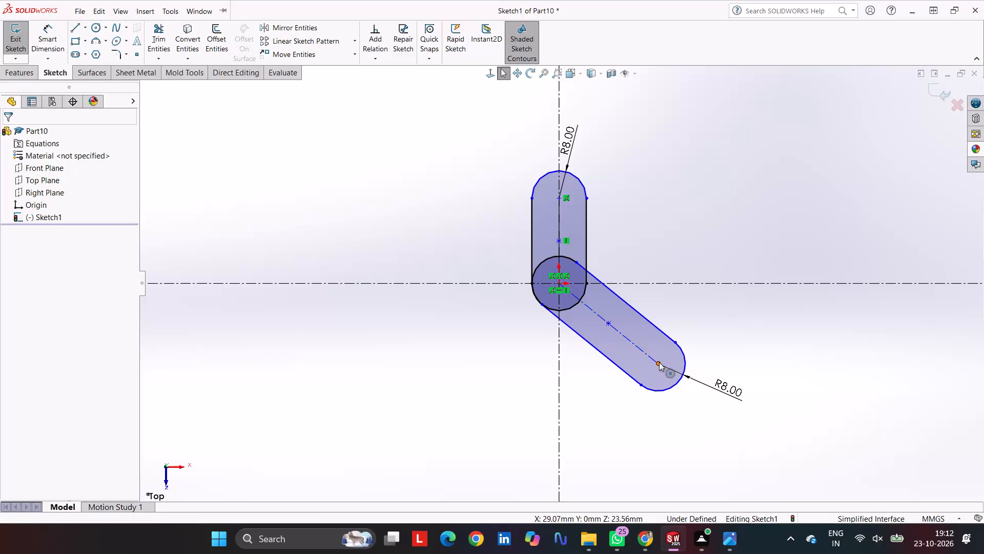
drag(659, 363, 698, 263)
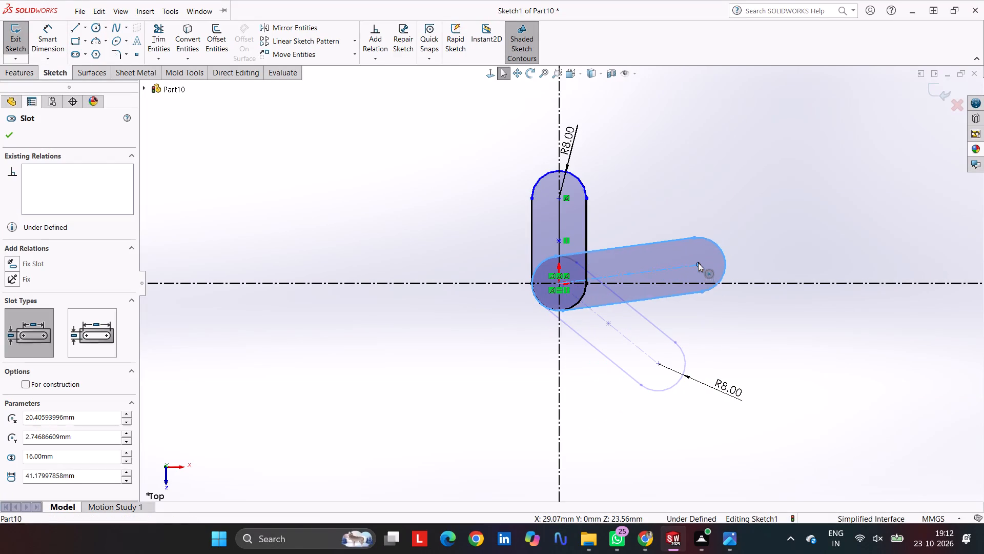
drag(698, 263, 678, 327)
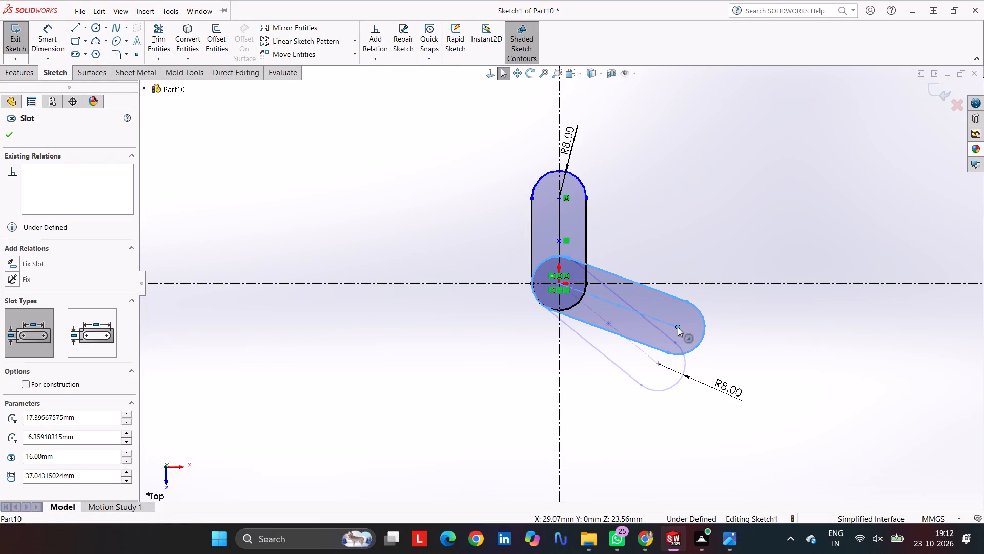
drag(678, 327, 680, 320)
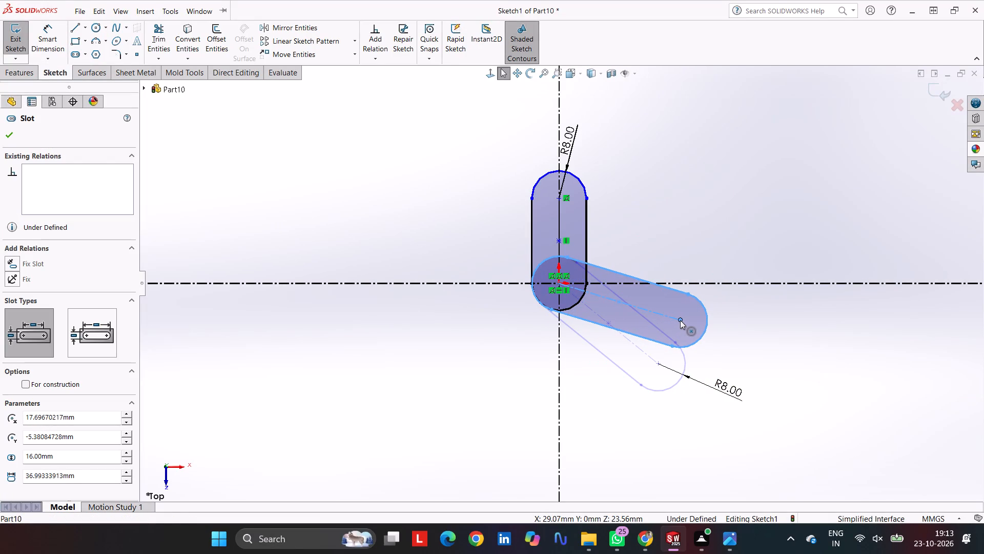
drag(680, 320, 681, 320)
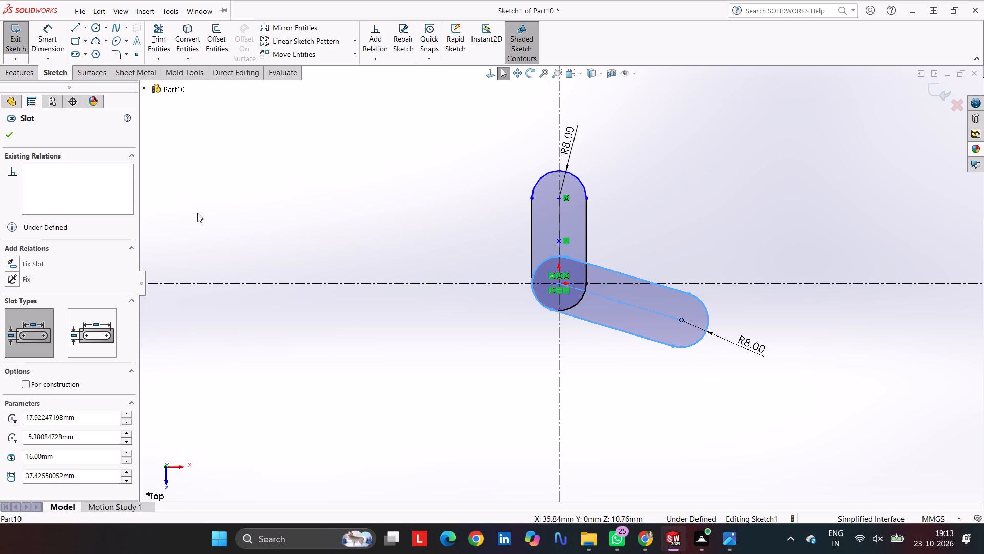
Dimension the vertical distance from the origin to the angled slot's far arc centre as 20.89 mm.
click(56, 29)
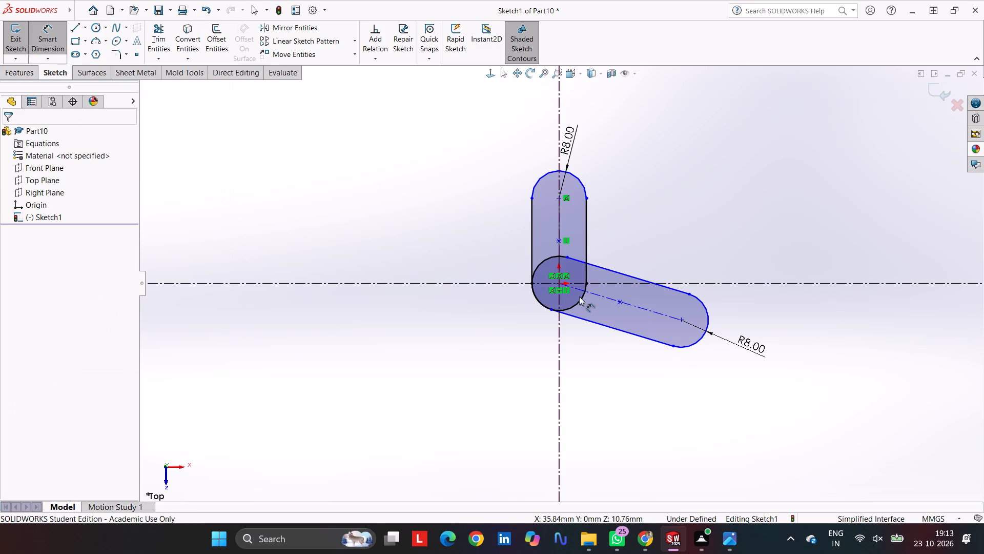
click(560, 282)
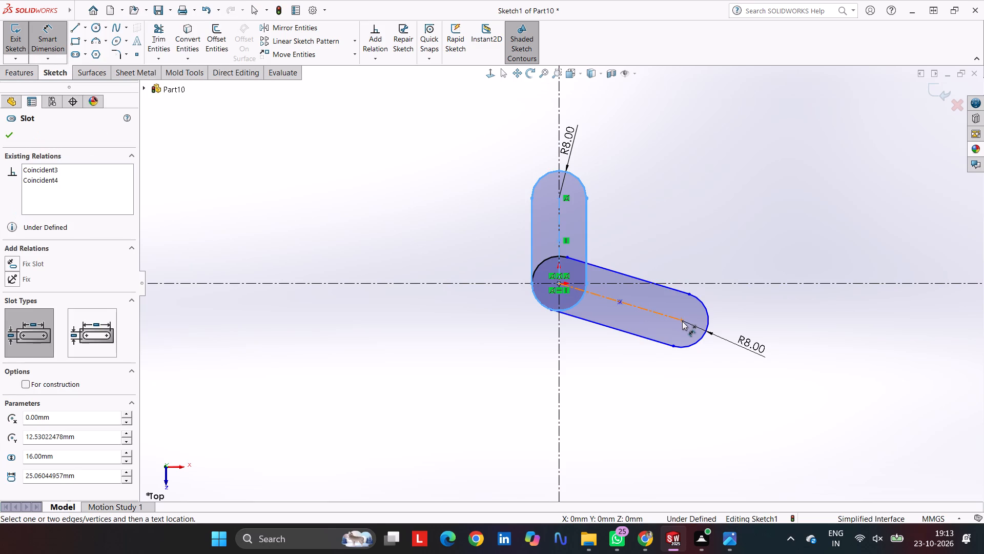
click(681, 320)
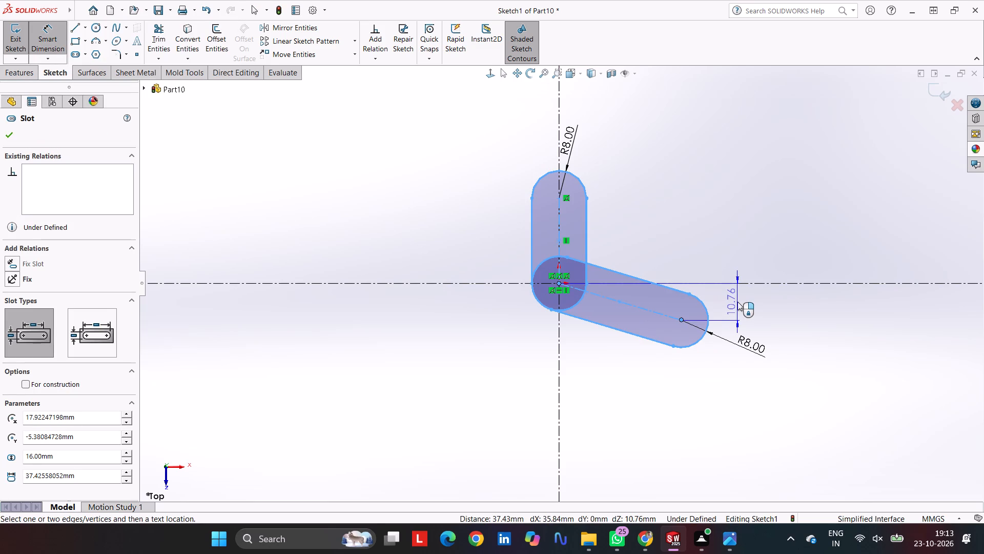
click(737, 302)
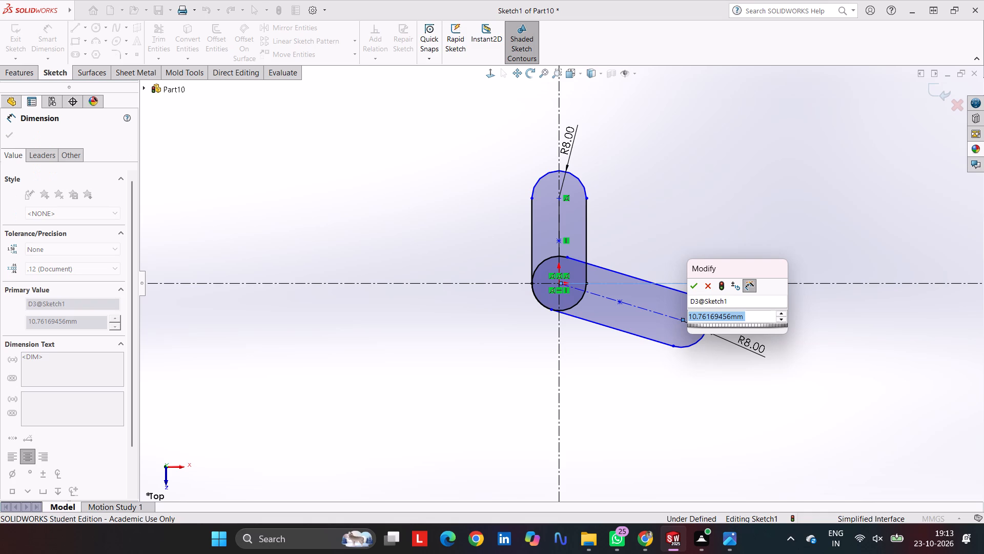
text(20)
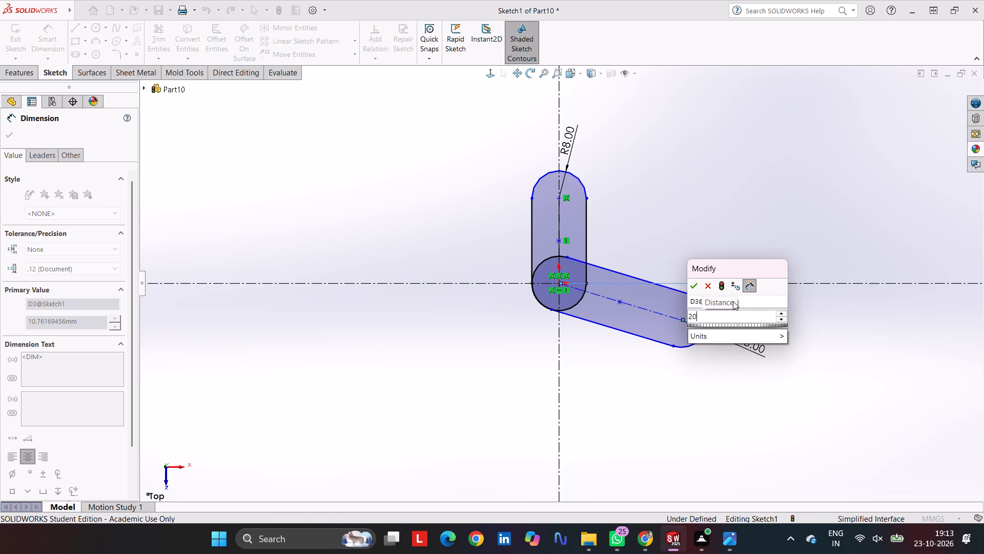
text(.89)
key(Return)
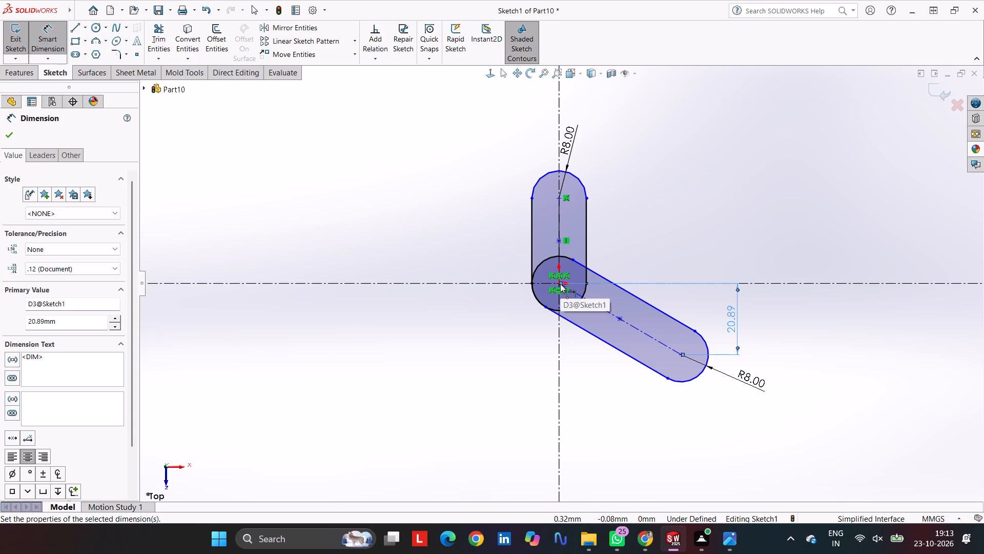
Dimension the horizontal distance from the origin to the angled slot's far arc centre as 54.24 mm.
click(686, 355)
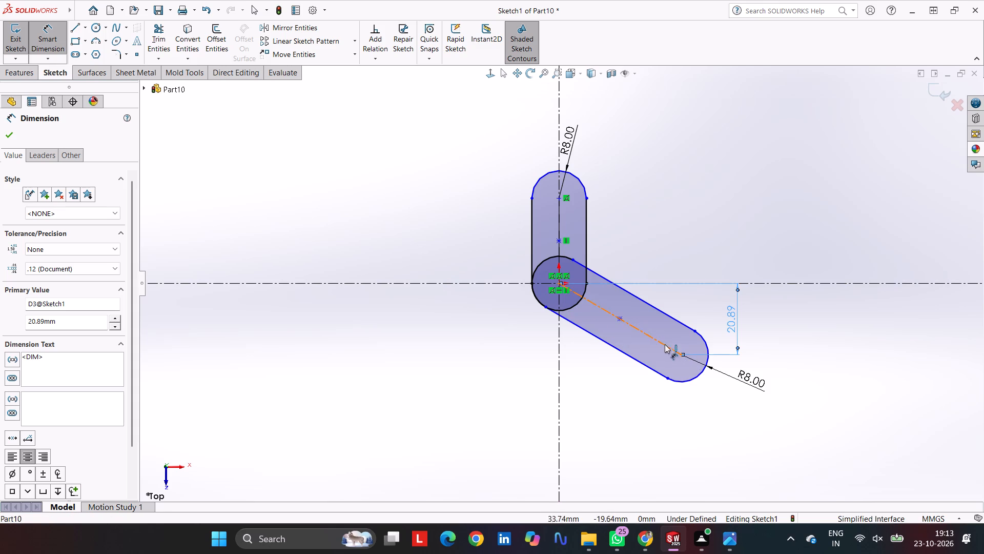
click(559, 284)
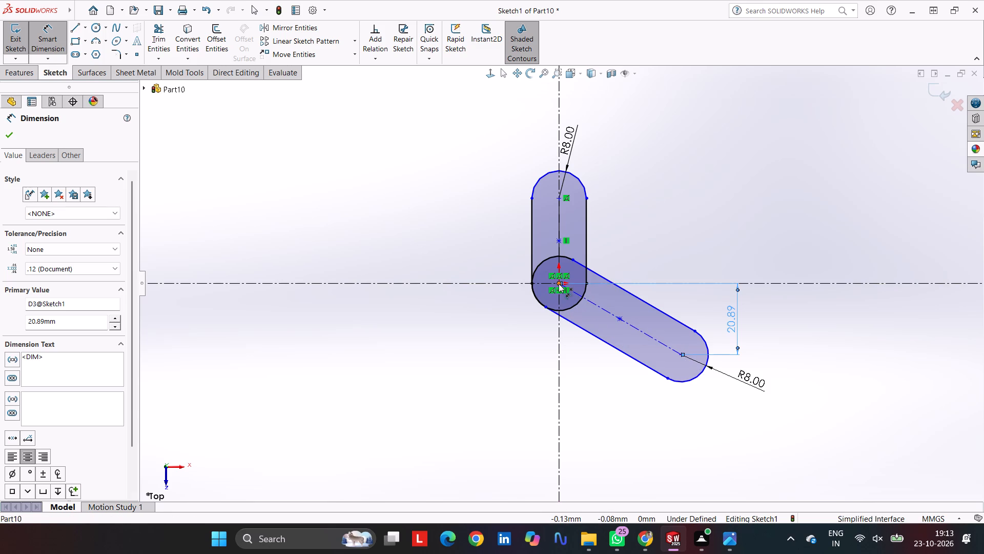
click(682, 355)
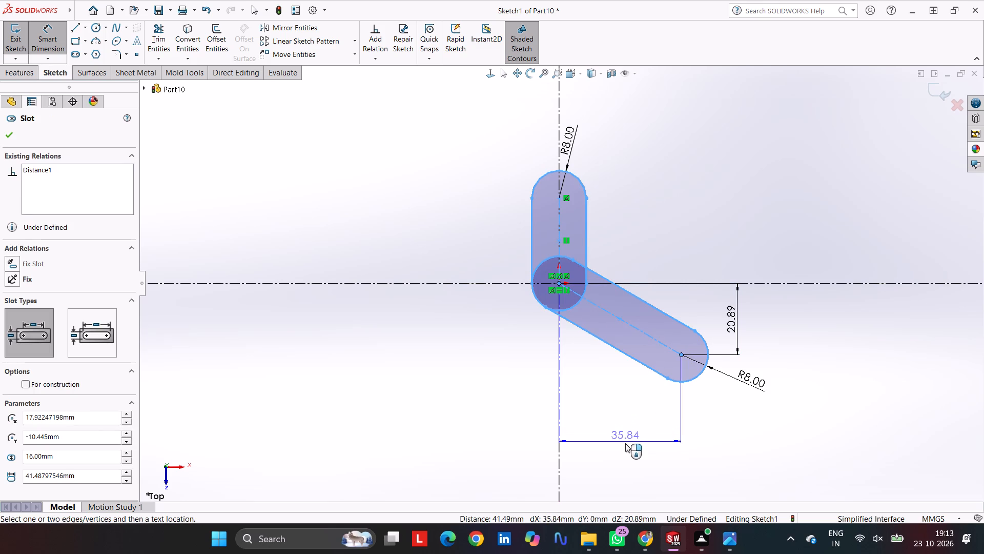
click(625, 444)
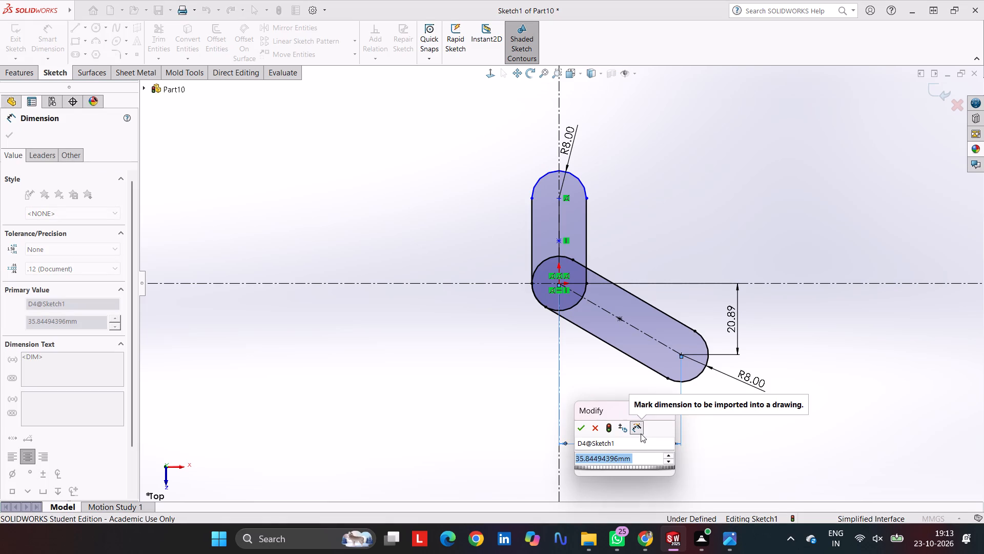
text(54)
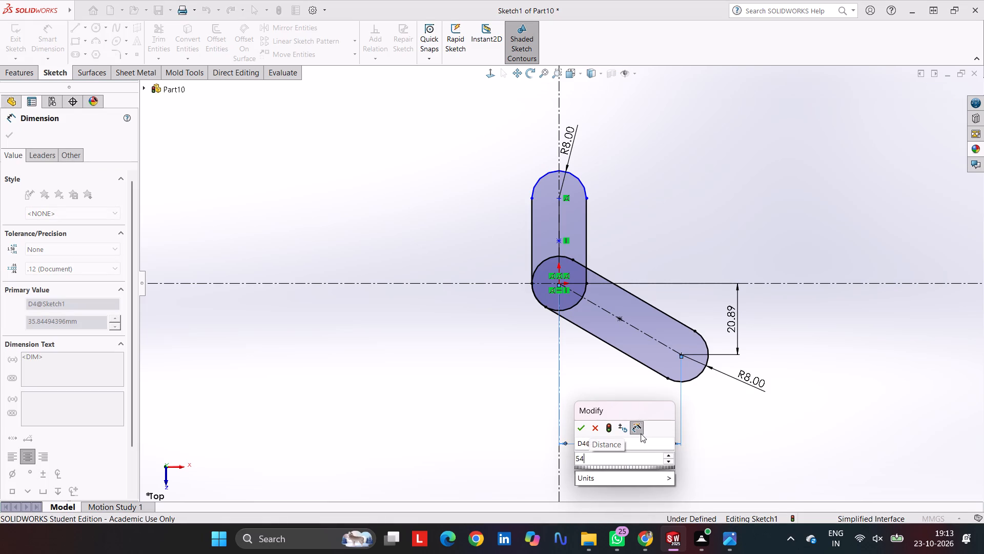
text(.24)
key(Return)
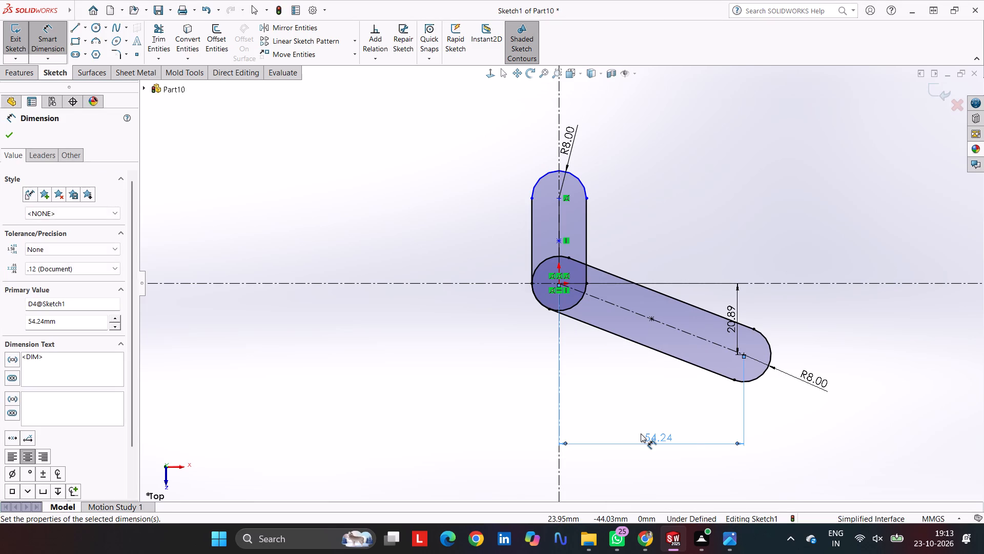
Dimension the vertical slot's centre-to-centre distance as 34.72 mm.
click(556, 285)
click(560, 199)
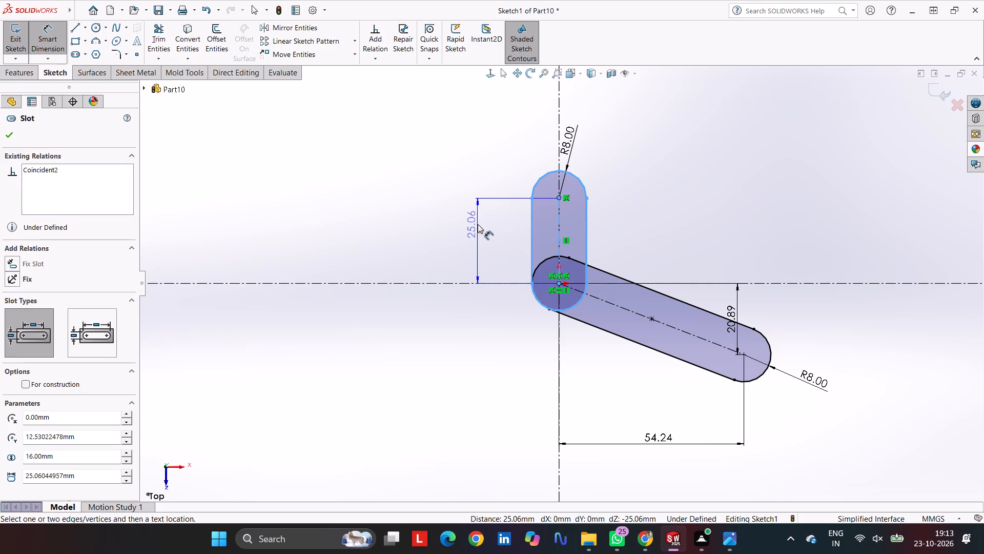
click(478, 224)
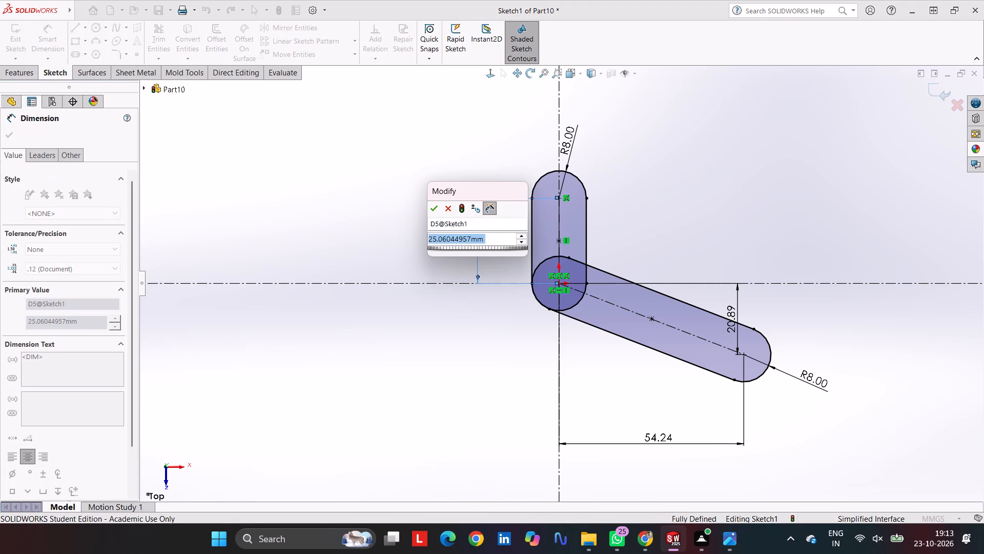
text(34)
text(.72)
key(Return)
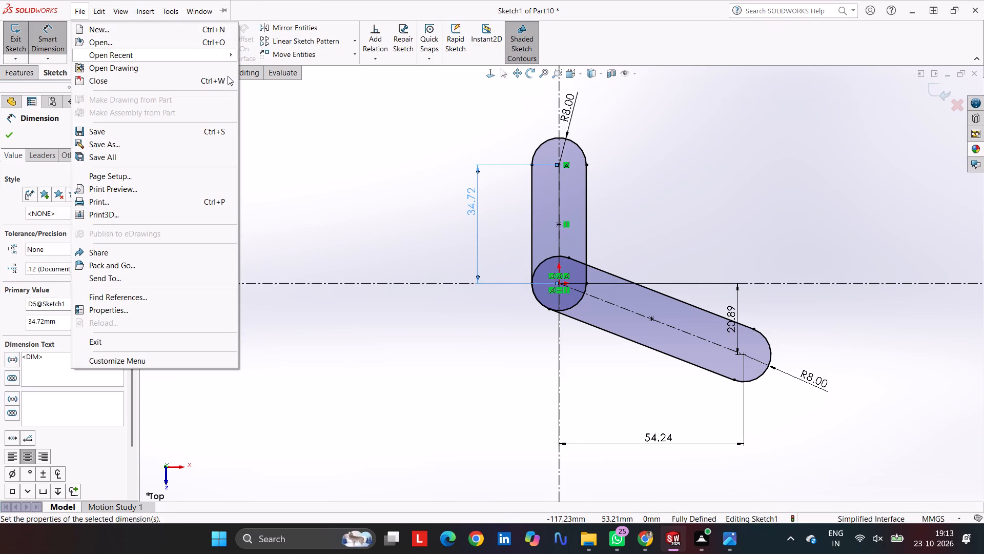
click(309, 146)
Power-trim the angled slot's origin-end arc and the part of its upper edge lying inside the vertical slot.
click(161, 41)
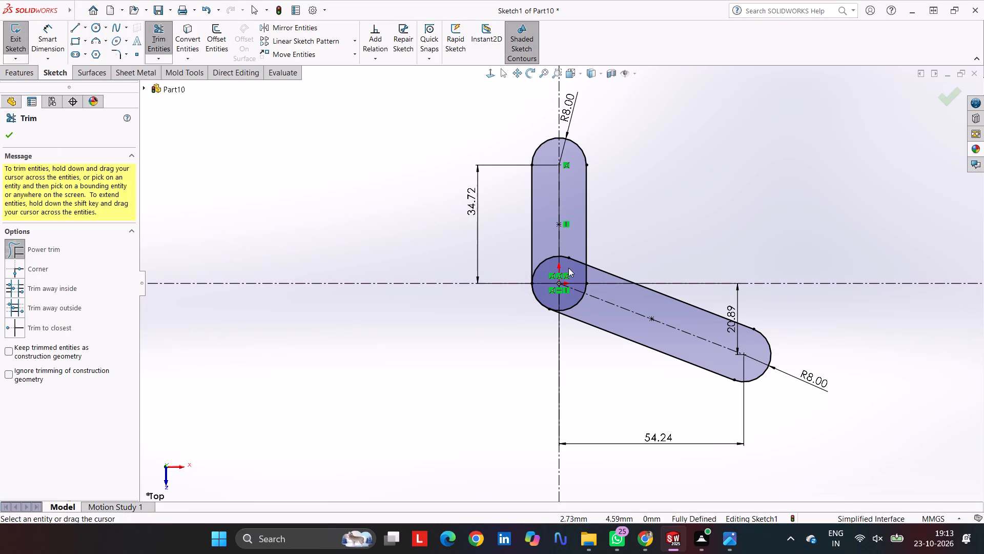
drag(568, 268, 566, 248)
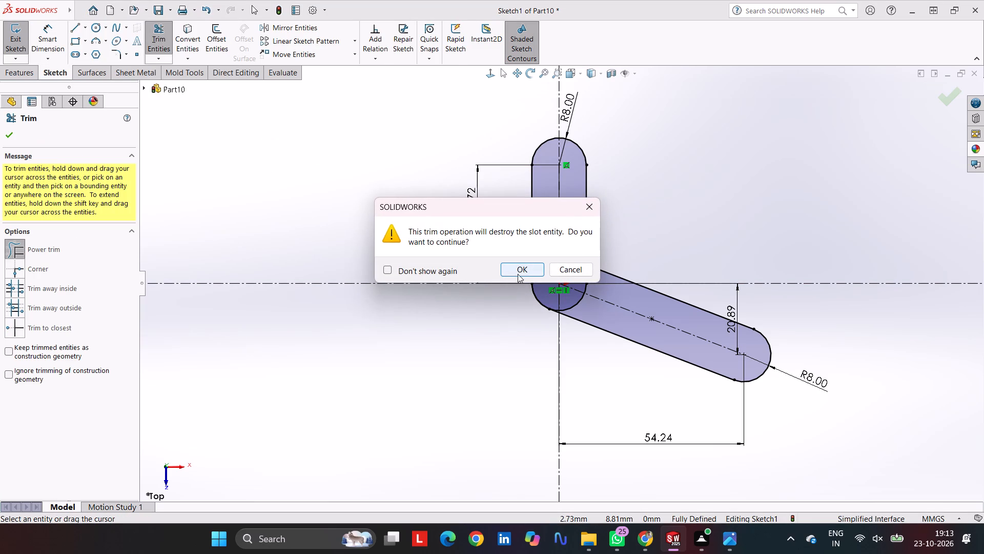
click(522, 267)
drag(574, 267, 574, 251)
drag(543, 270, 542, 245)
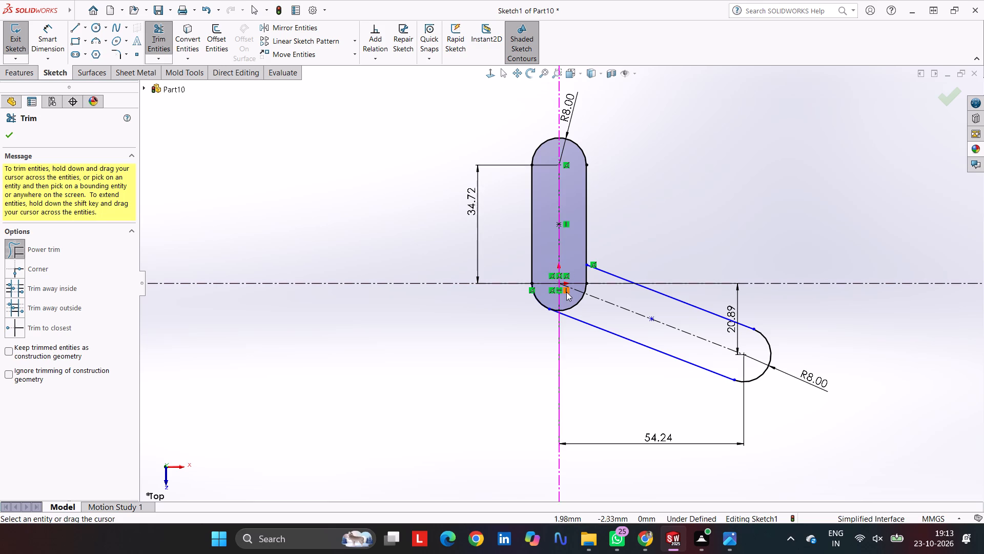
Trim the vertical slot's lower arc and inner edge inside the angled arm, leaving one L-shaped outline with a rounded outer corner.
drag(572, 294, 591, 310)
click(534, 267)
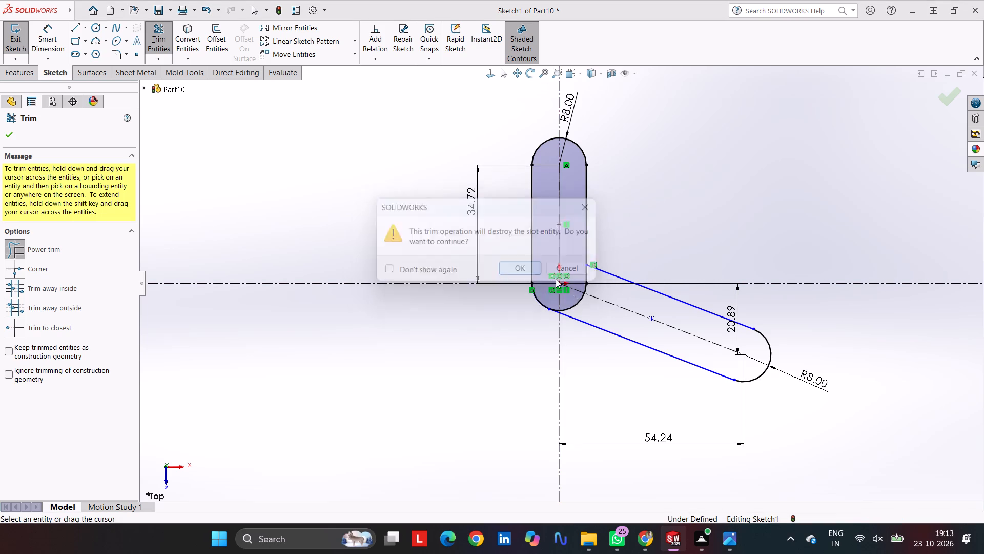
scroll(588, 292, down, 7)
drag(553, 277, 600, 285)
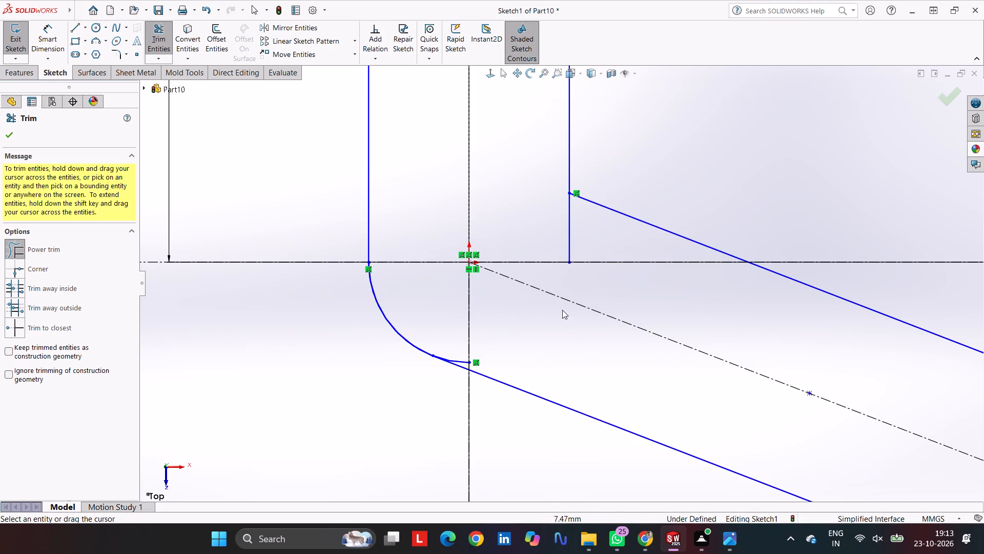
drag(555, 240, 602, 249)
scroll(457, 368, down, 7)
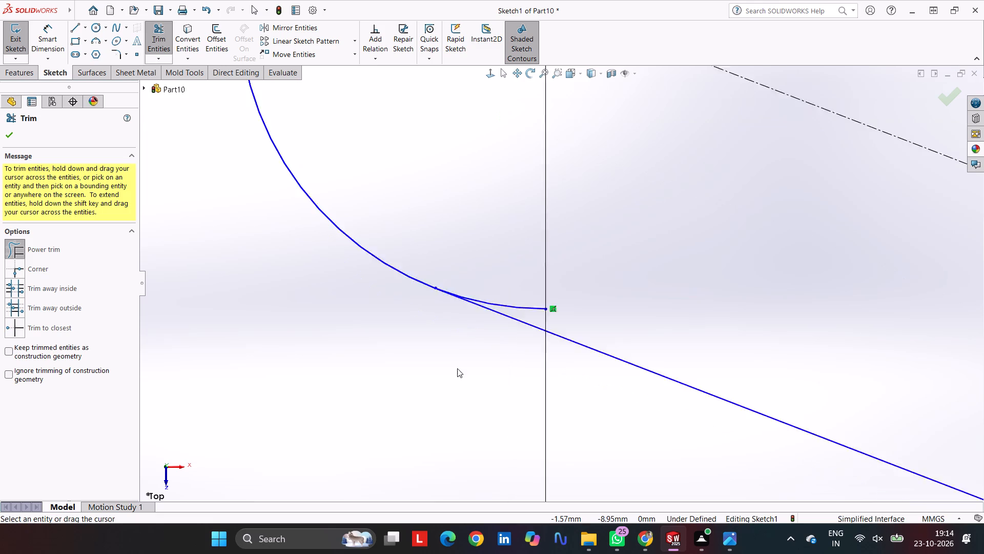
drag(526, 272, 541, 298)
scroll(575, 285, up, 11)
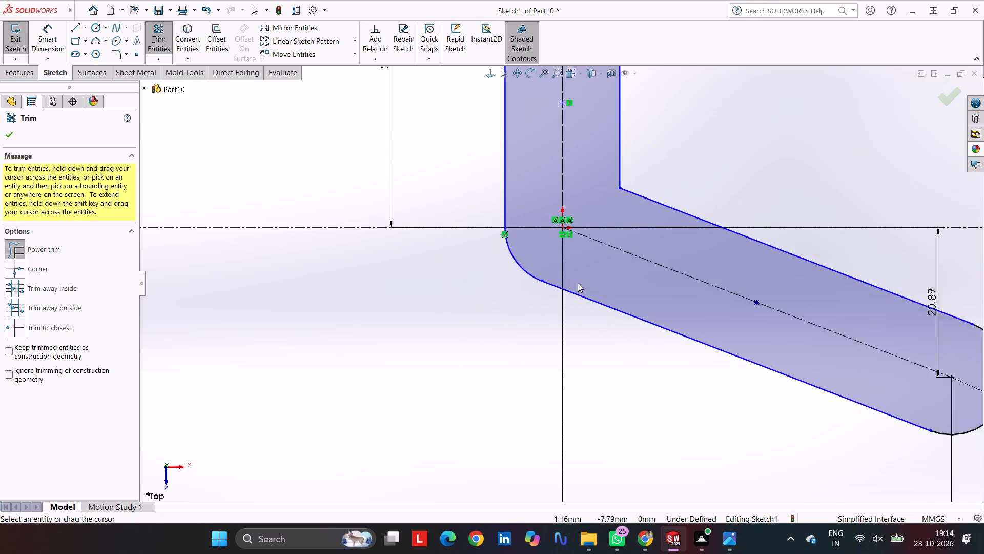
scroll(578, 283, up, 1)
scroll(584, 207, up, 2)
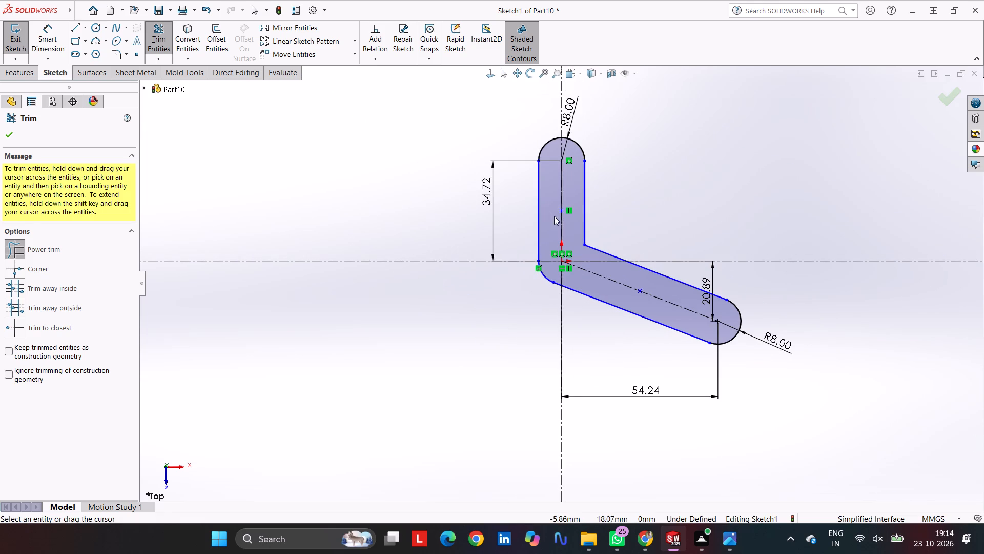
key(Escape)
key(Escape)
key(Escape)
key(Escape)
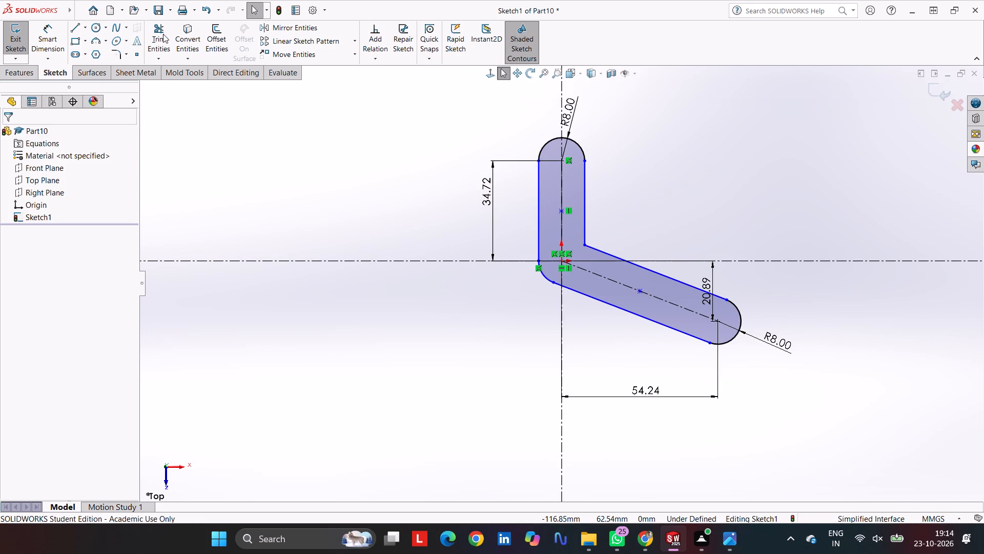
Dimension the radius of the rounded outer corner at the bend as 8 mm.
click(59, 37)
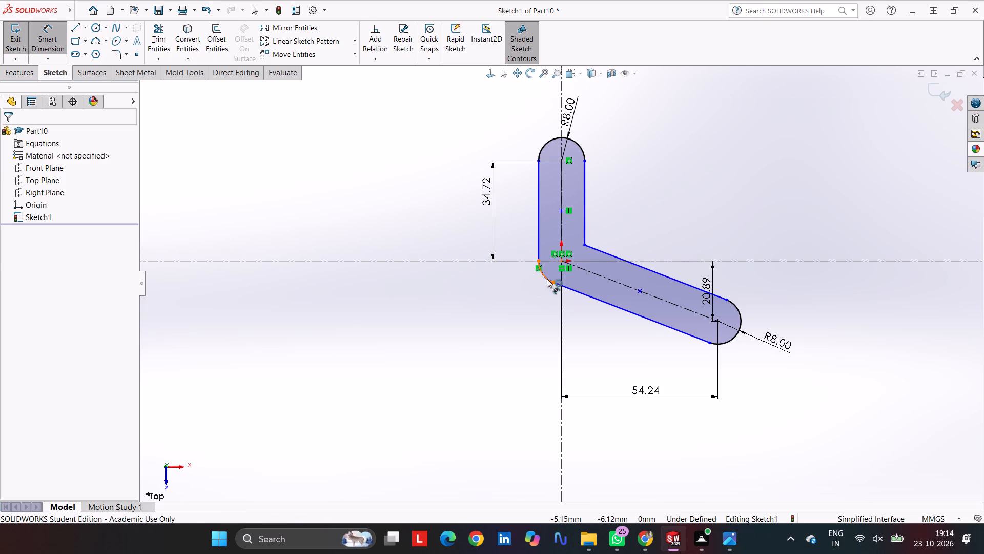
click(547, 278)
click(529, 294)
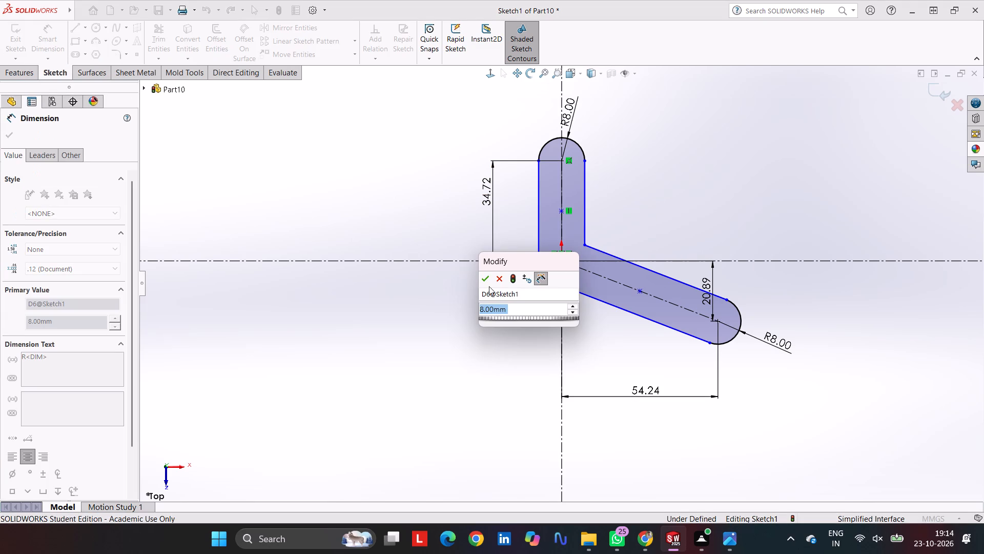
click(489, 282)
Add a driven length dimension to the vertical arm's straight edge on the inner side of the bend.
click(585, 225)
click(619, 213)
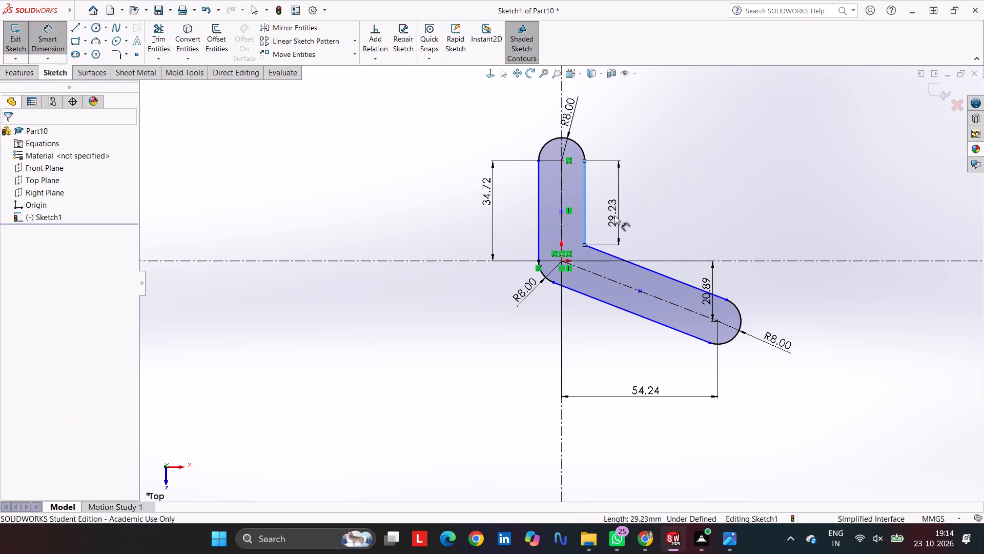
click(576, 196)
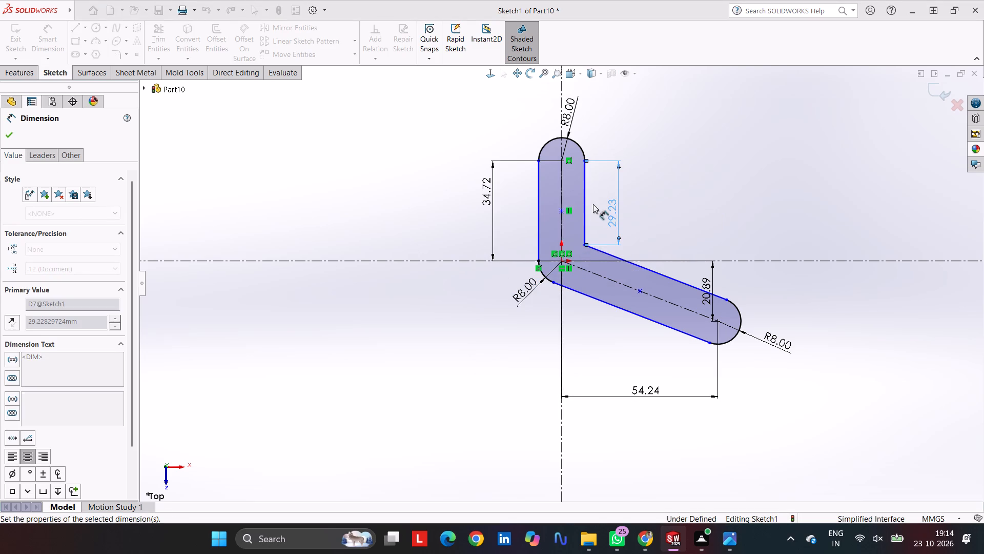
Dimension the widths of the vertical arm and the angled arm between their parallel straight edges.
click(585, 205)
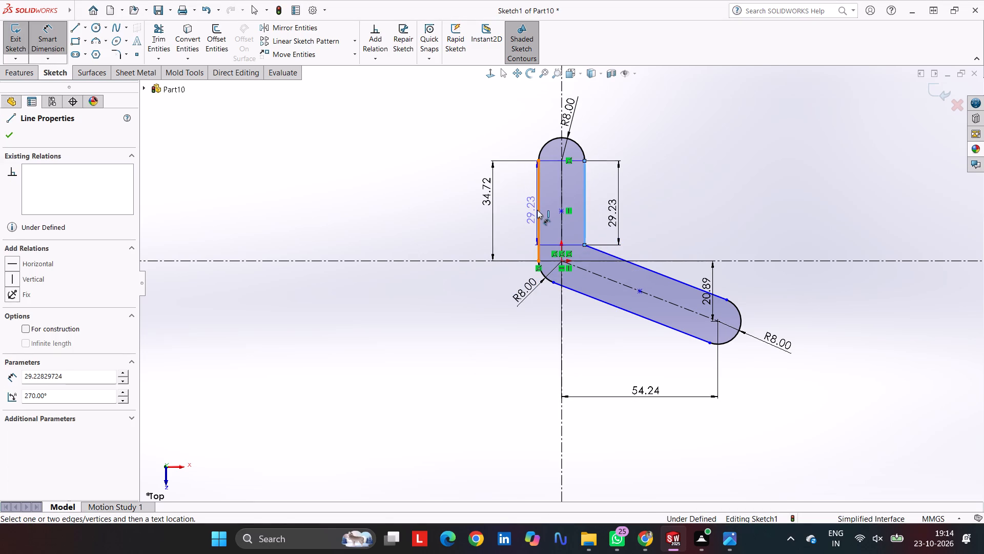
click(537, 210)
click(551, 201)
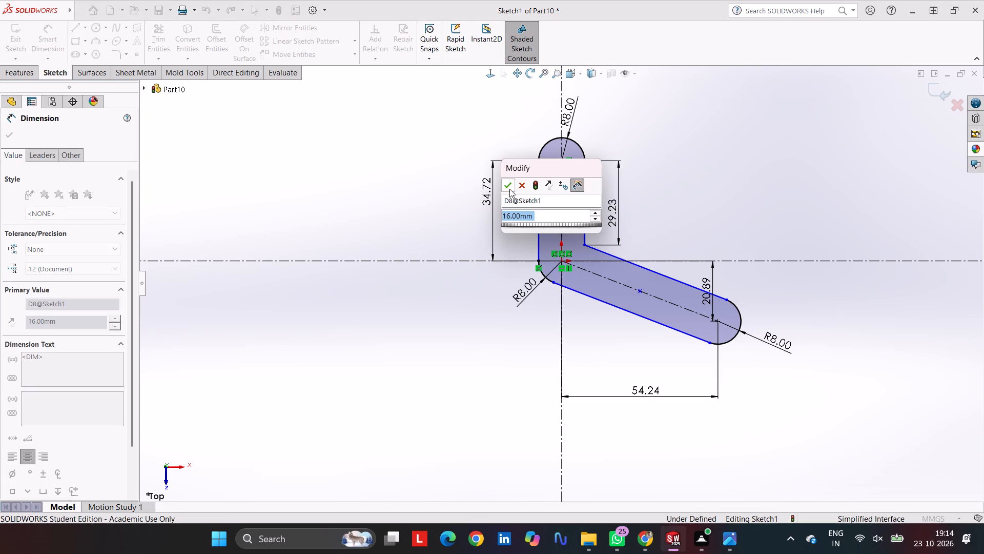
click(509, 189)
click(669, 275)
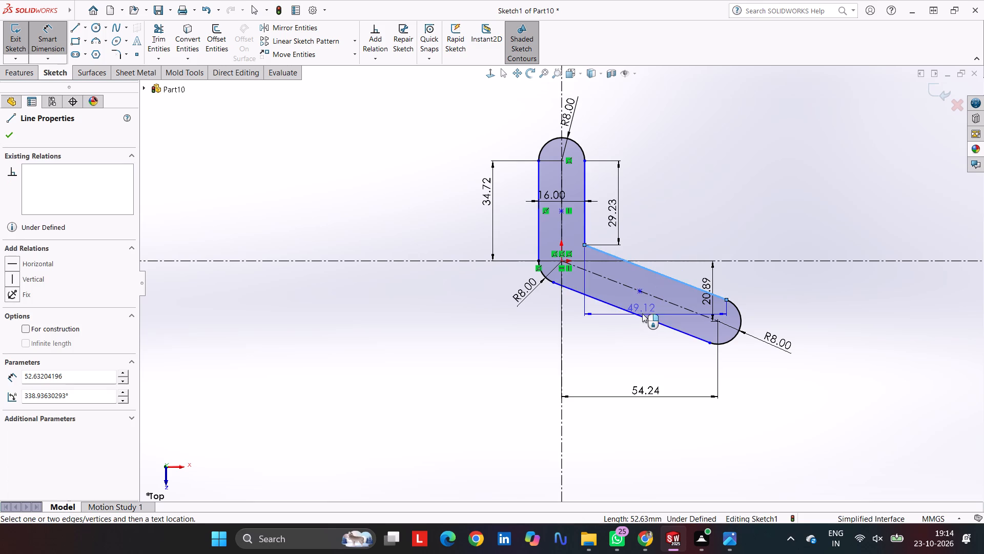
click(643, 315)
click(651, 298)
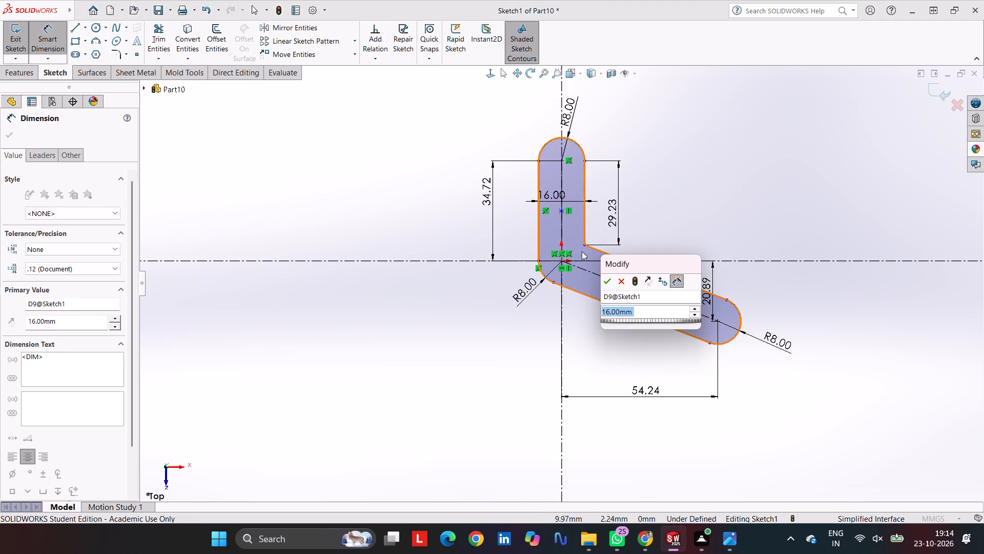
click(607, 281)
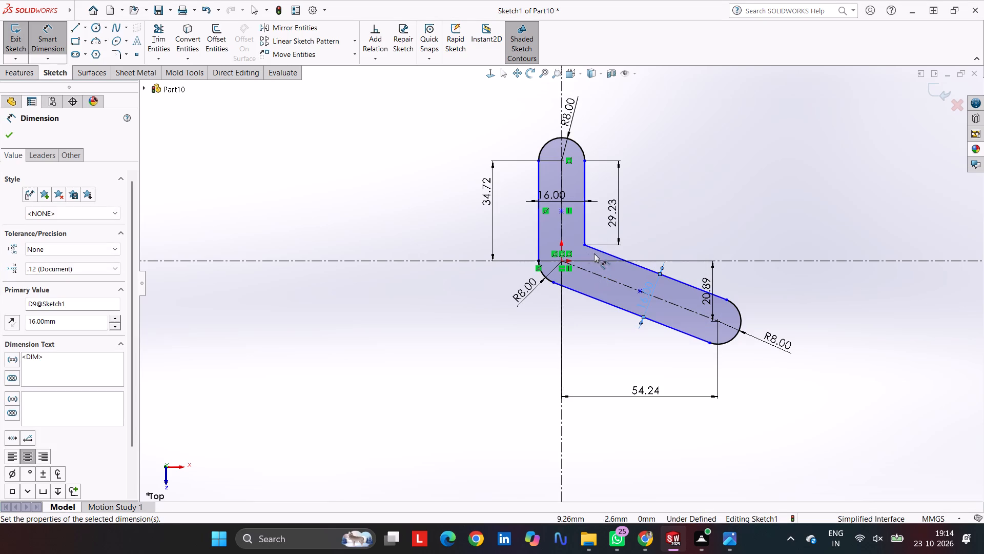
Dimension the horizontal extents of the angled arm's upper and lower straight edges.
click(634, 262)
click(625, 232)
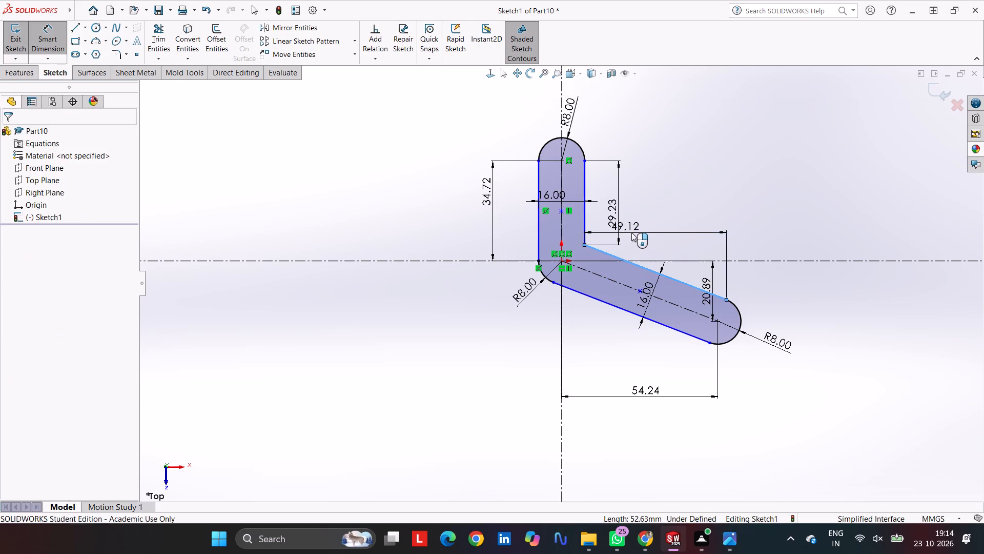
click(584, 214)
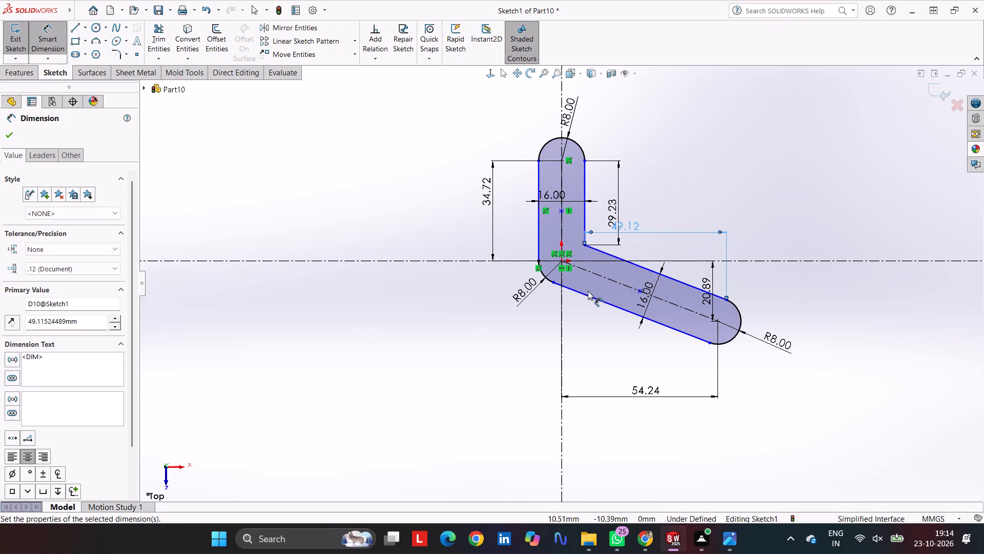
click(584, 294)
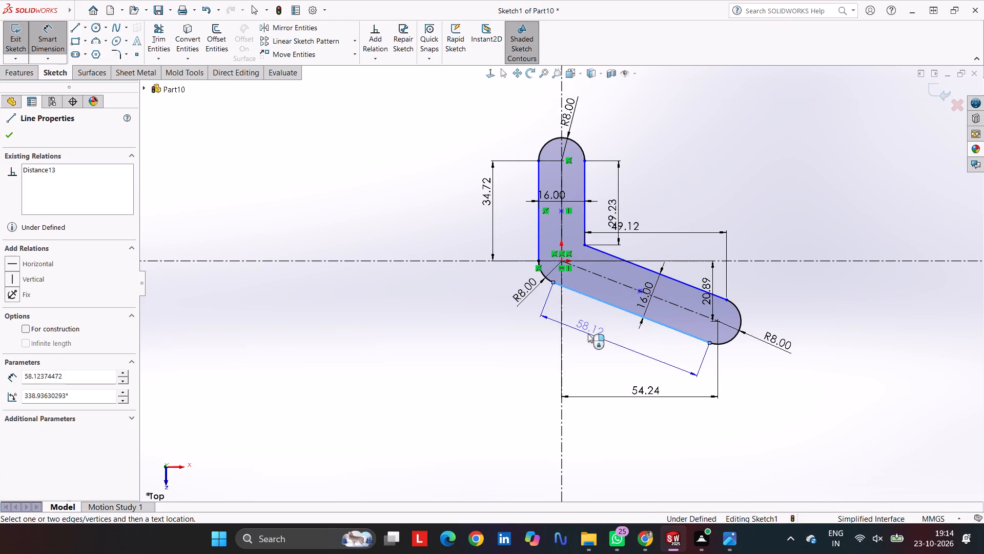
click(628, 363)
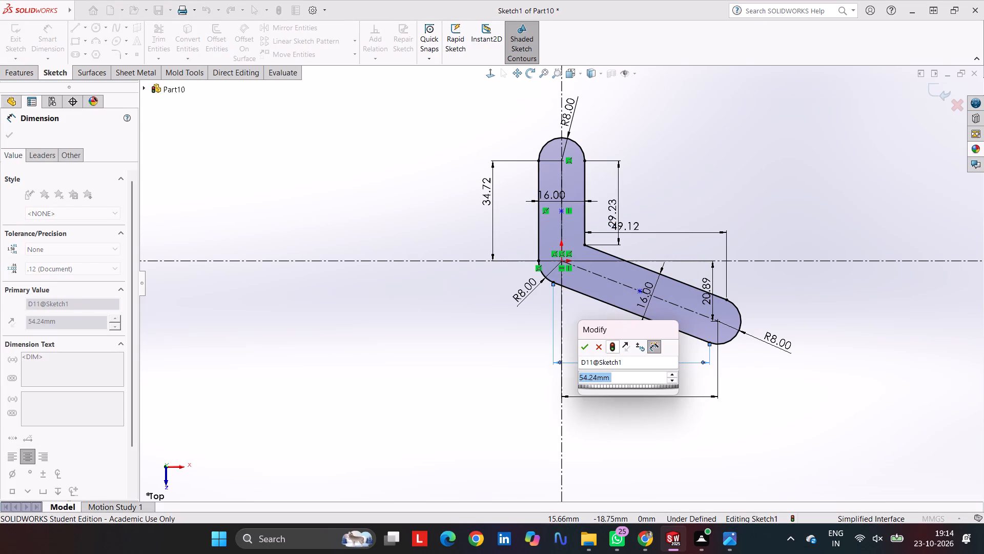
click(584, 348)
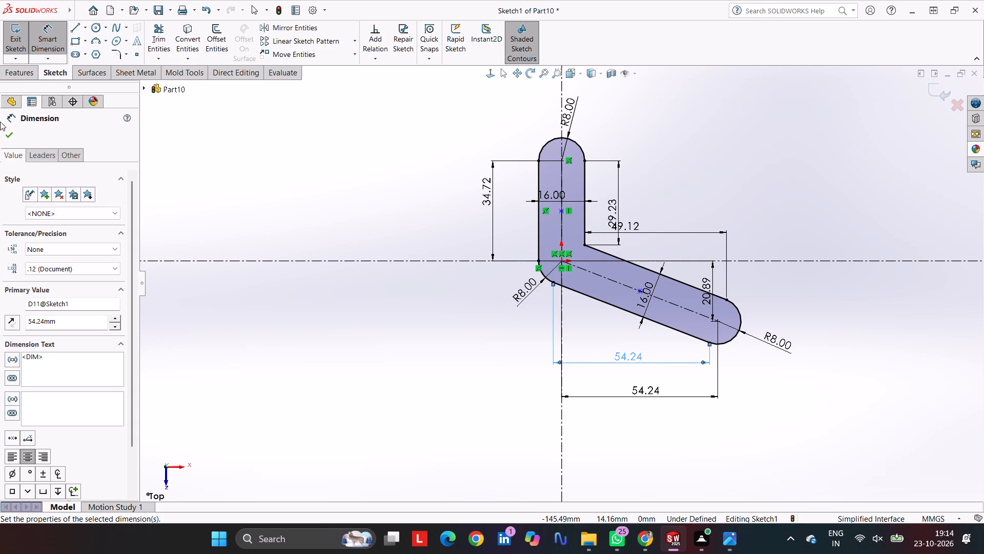
click(12, 131)
Extrude the L-shaped link profile as a 25 mm blind boss, merging the sketch's open contours.
click(17, 81)
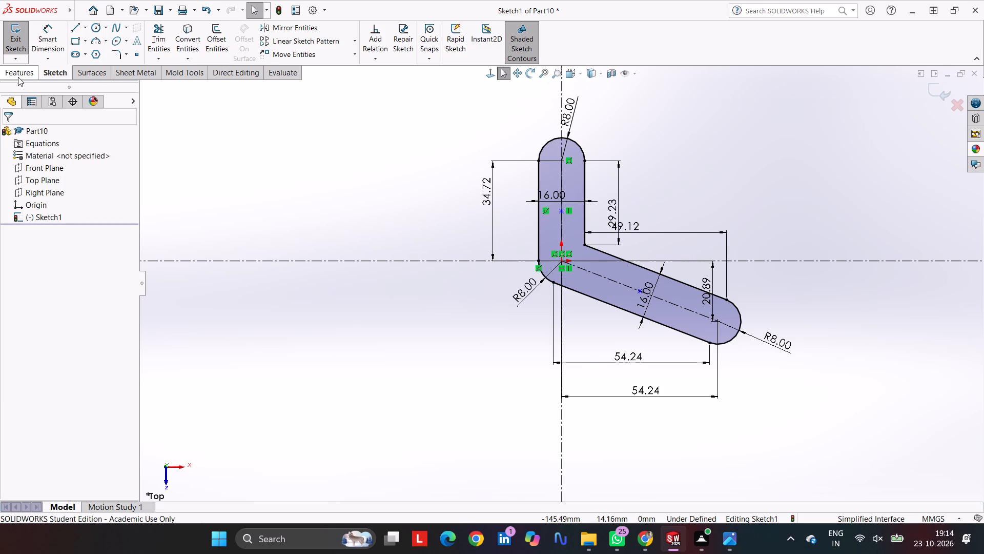
click(18, 77)
click(11, 41)
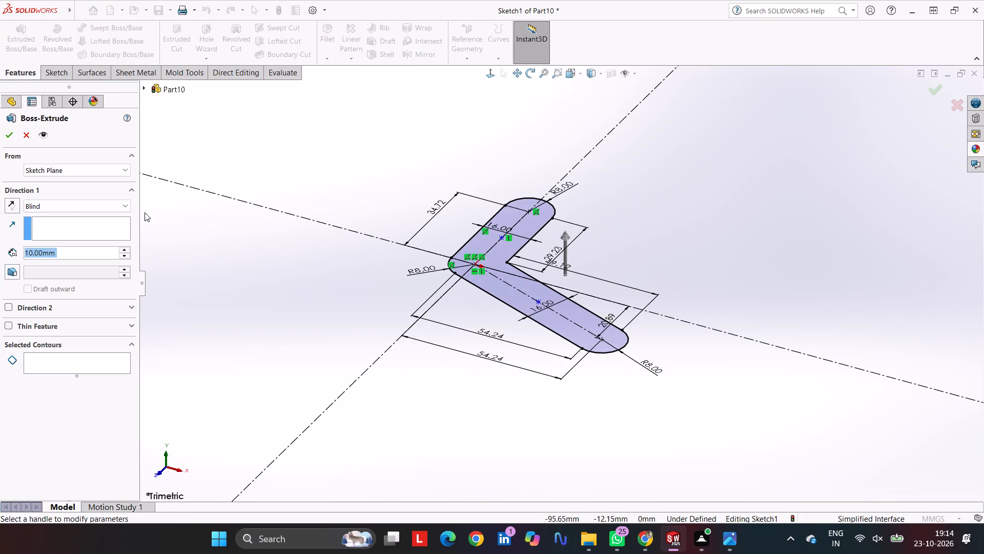
click(74, 248)
drag(81, 251, 71, 249)
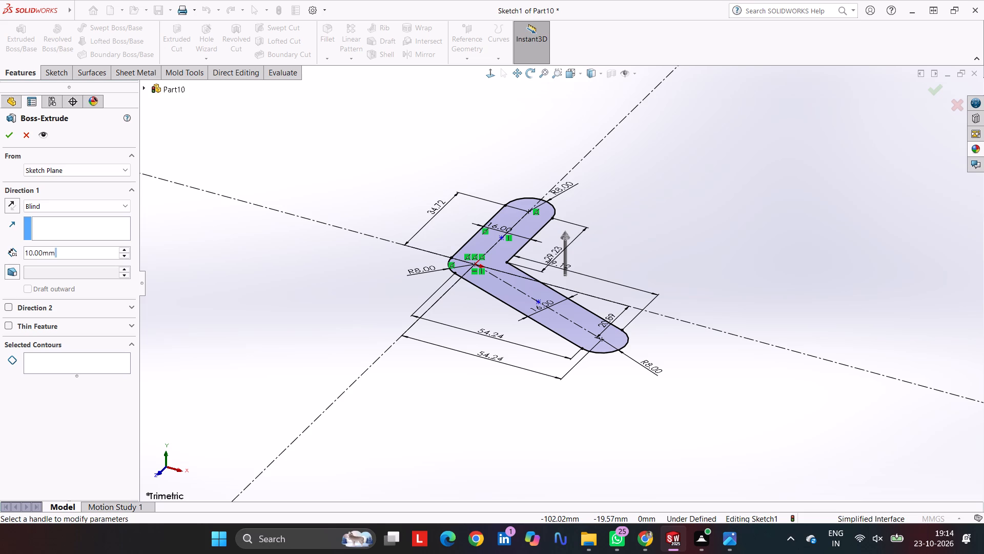
drag(71, 249, 19, 246)
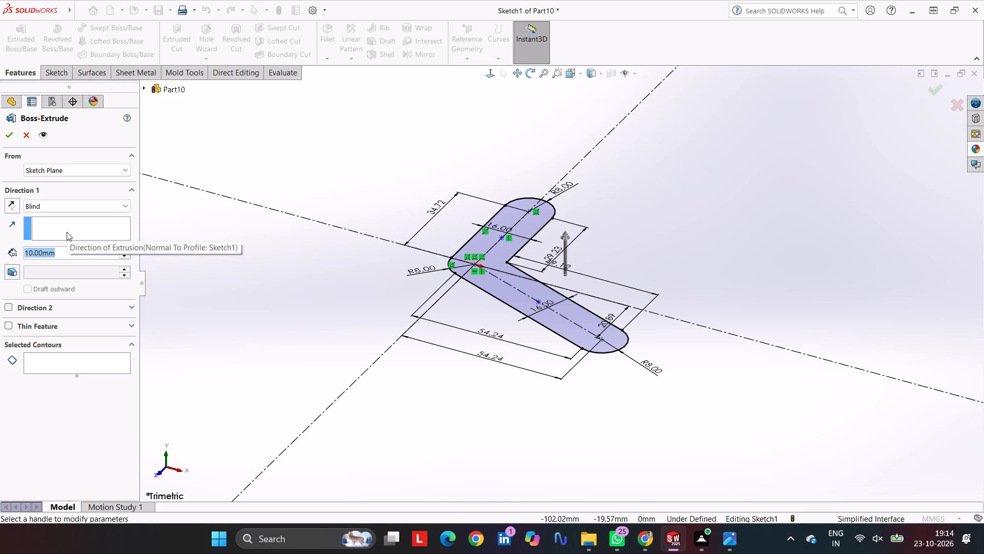
text(25)
key(Return)
key(Return)
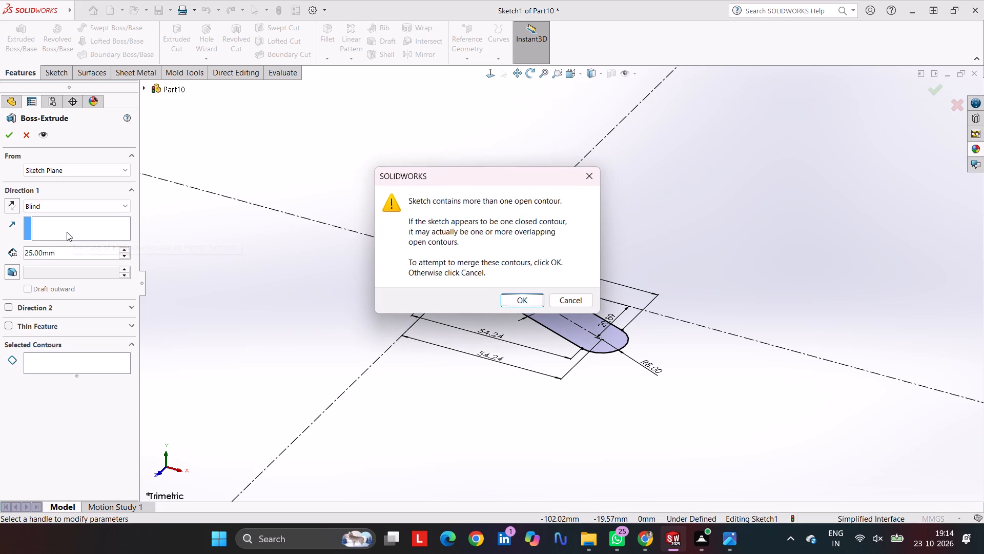
click(531, 306)
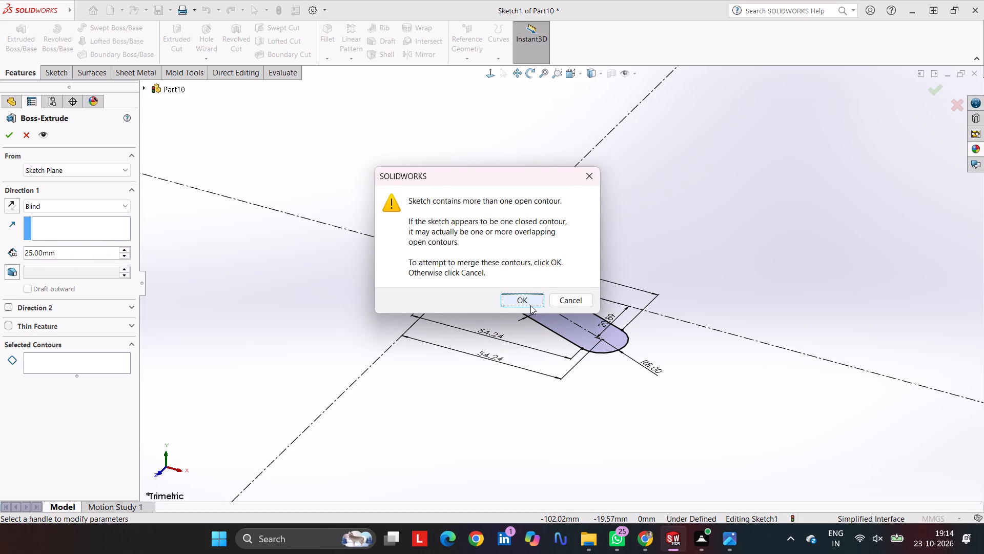
click(655, 230)
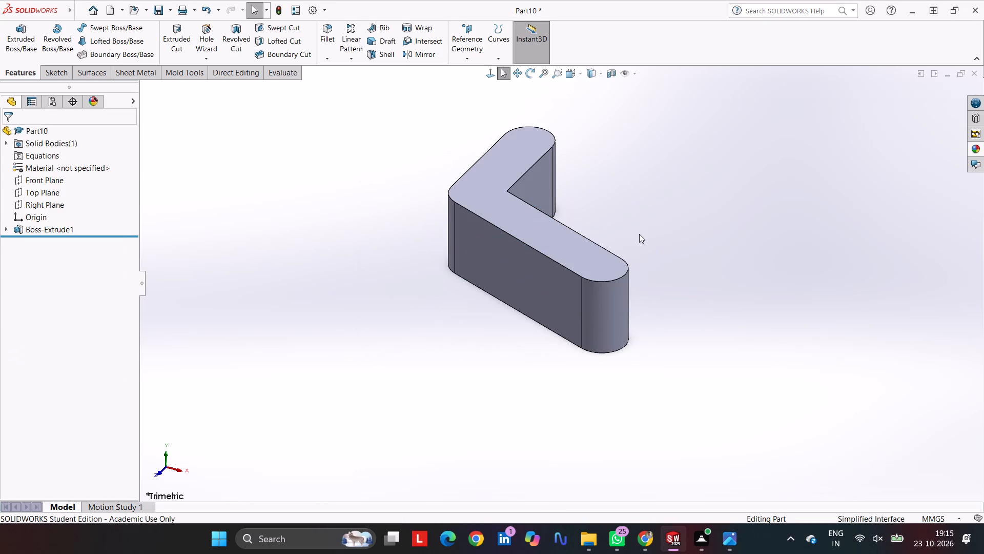
Start a sketch on the link's top face and draw a circle about 11 mm in diameter concentric with the vertical arm's rounded end.
scroll(655, 220, up, 1)
middle_drag(655, 220, 668, 238)
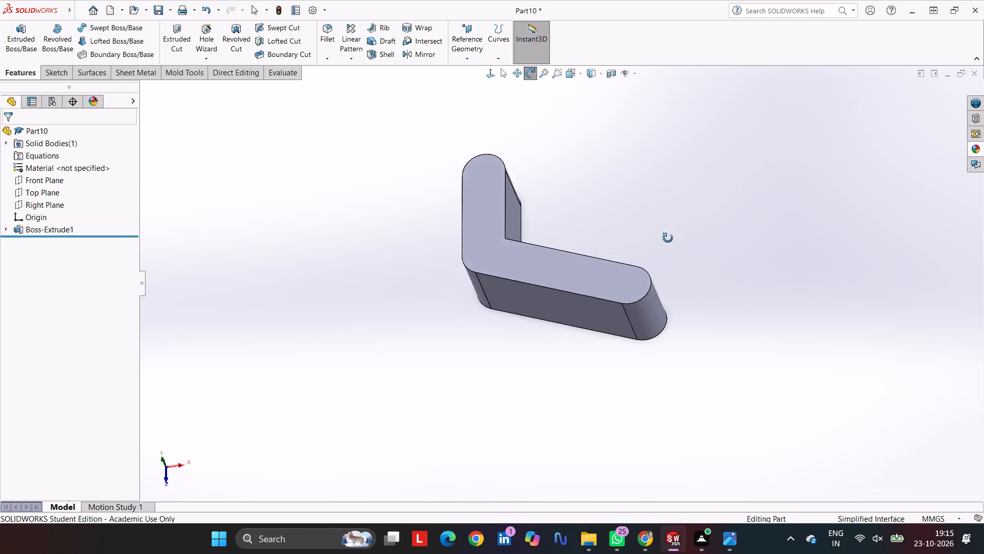
middle_drag(668, 238, 696, 253)
click(603, 277)
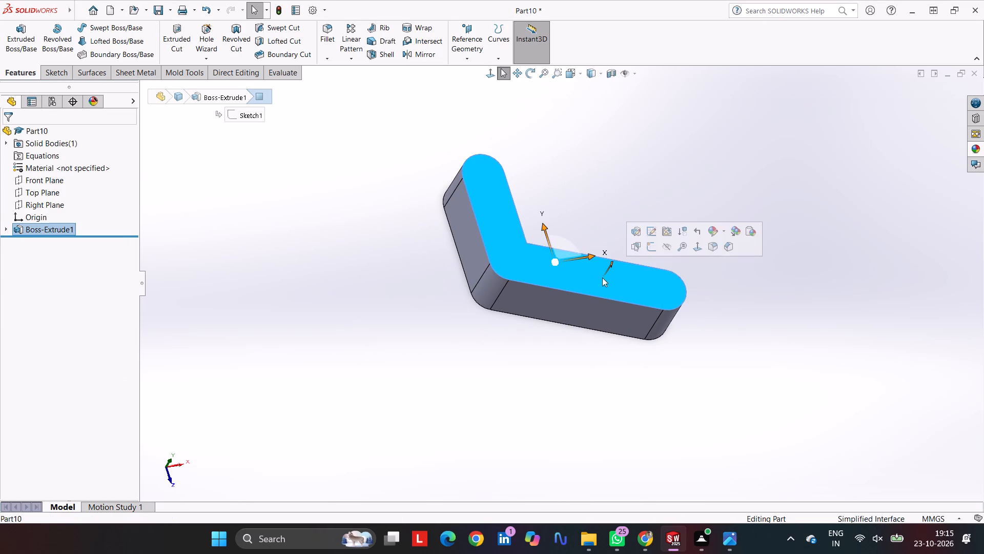
click(652, 245)
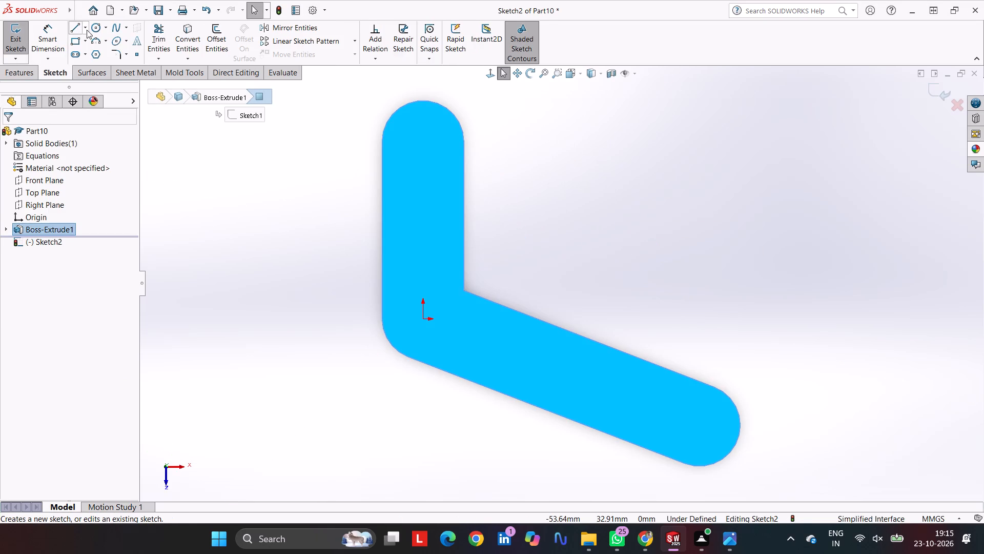
click(97, 27)
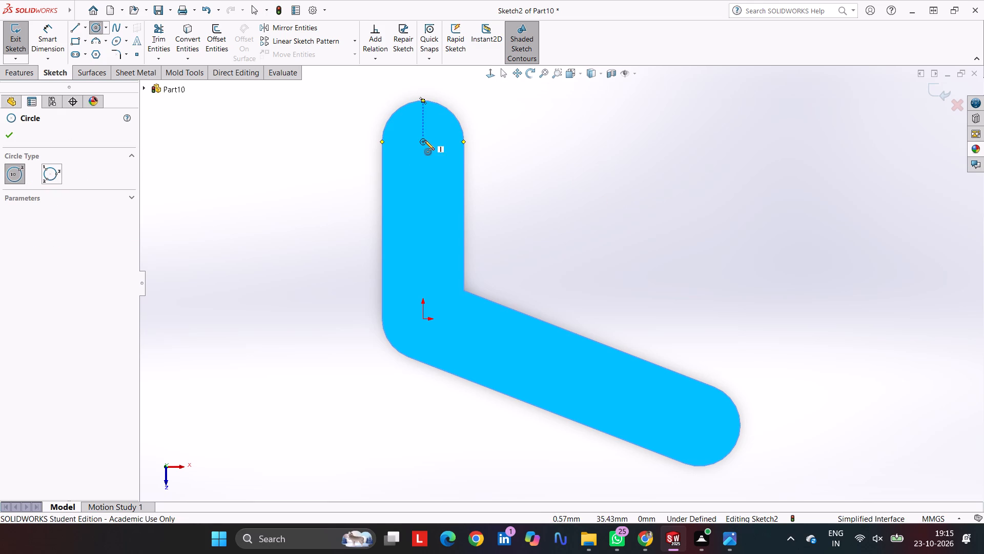
click(423, 142)
click(426, 170)
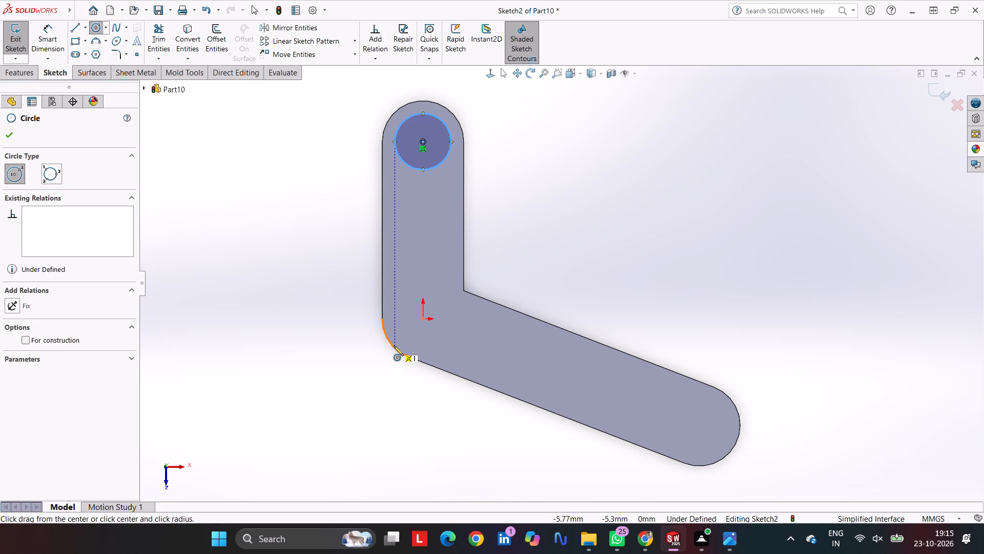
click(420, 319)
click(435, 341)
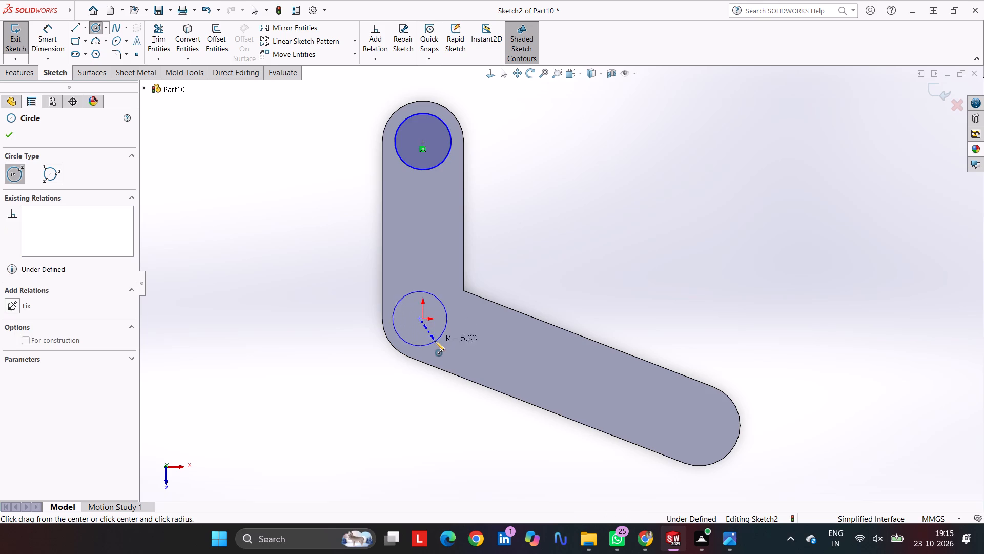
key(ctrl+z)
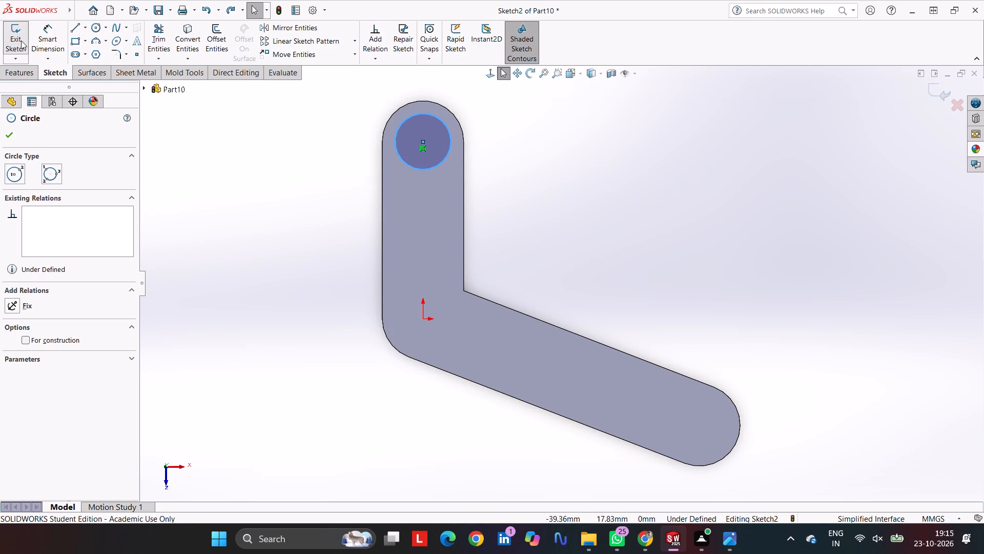
Draw a circle about 7.4 mm in diameter concentric with the angled arm's rounded end and one about 11.8 mm at the origin.
click(93, 26)
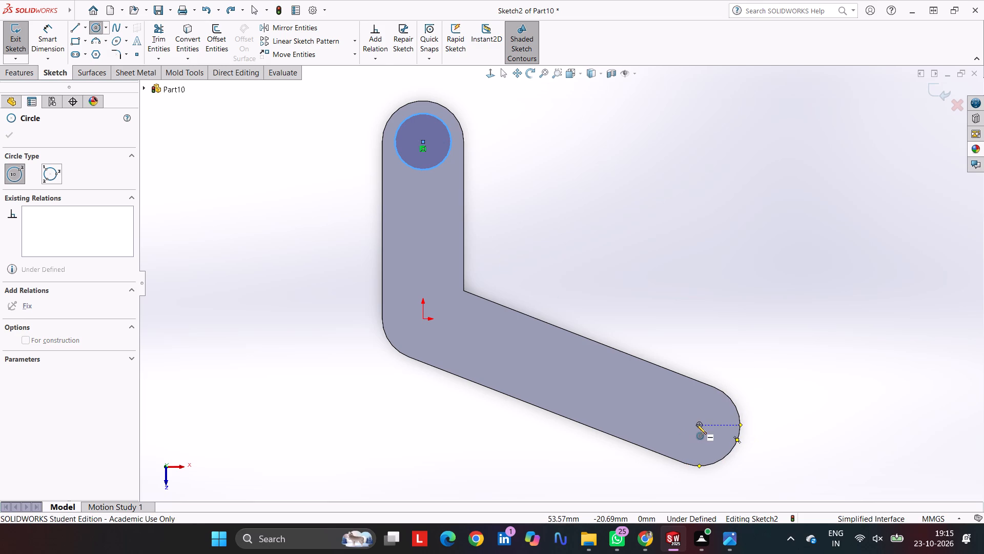
click(700, 424)
click(703, 444)
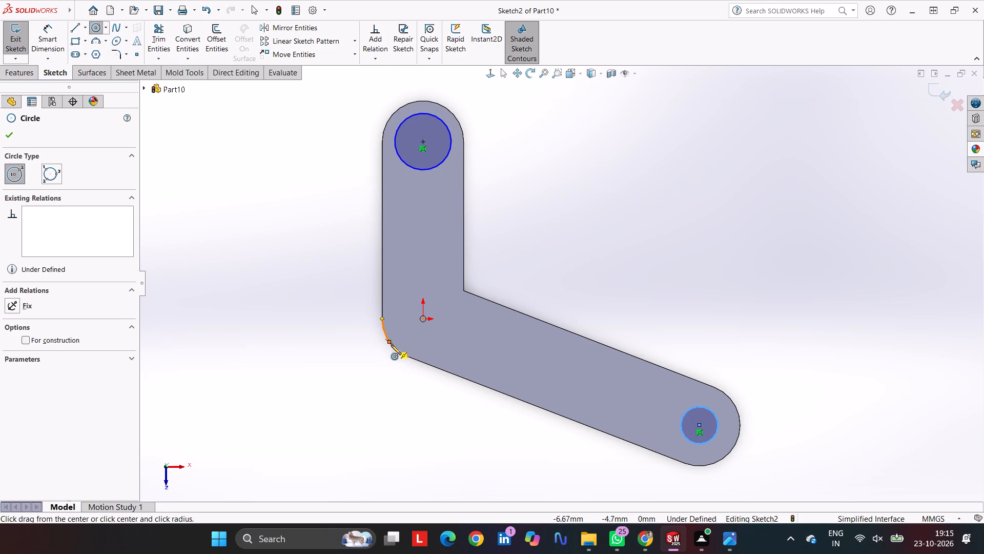
click(423, 319)
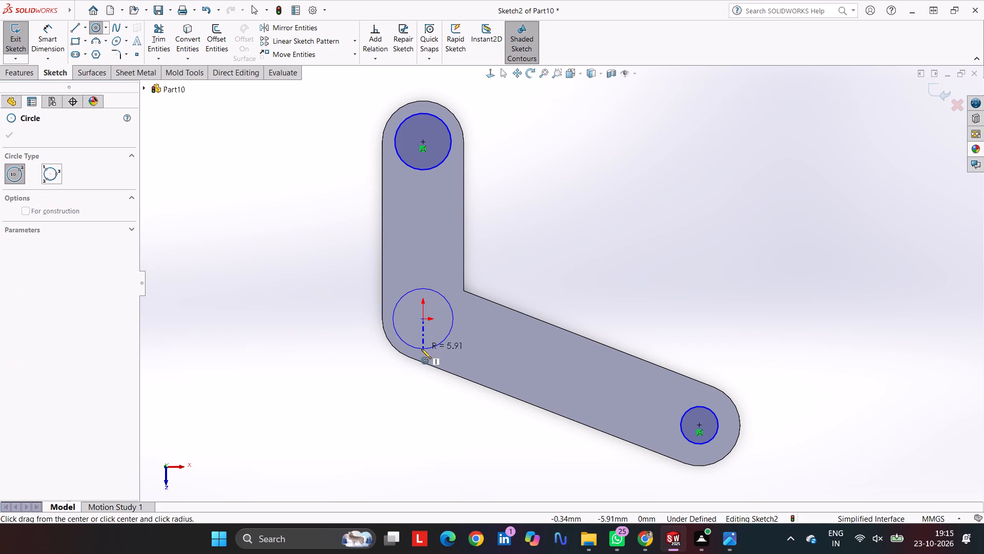
click(421, 349)
Dimension all three hole circles, at the vertical arm's end, the bend and the angled arm's end, to 8 mm diameter.
click(51, 27)
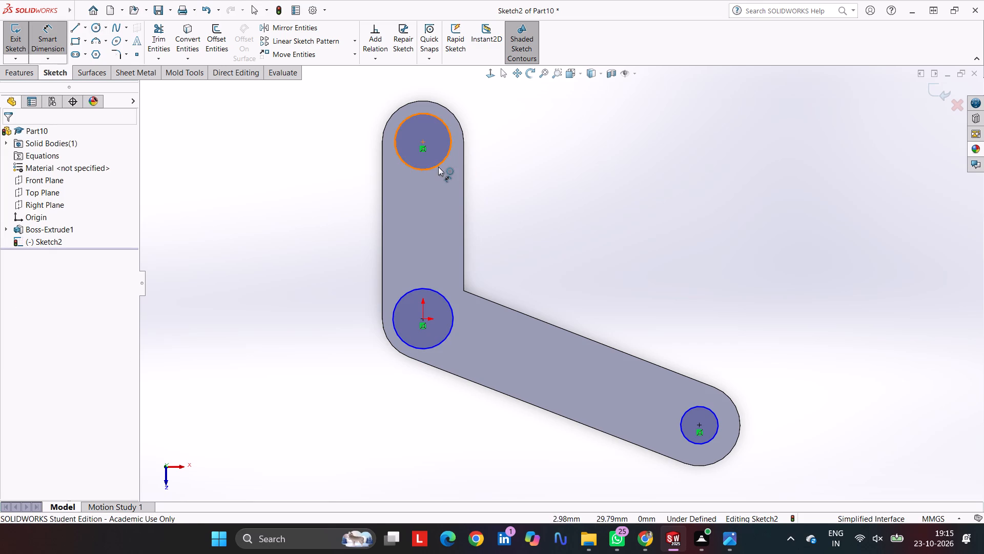
click(438, 167)
click(439, 206)
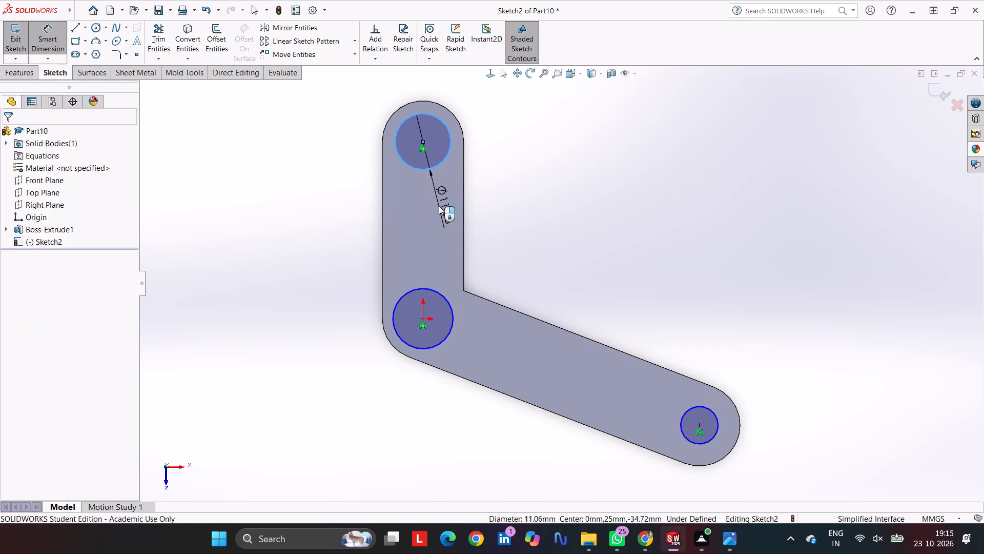
key(8)
key(Return)
key(Return)
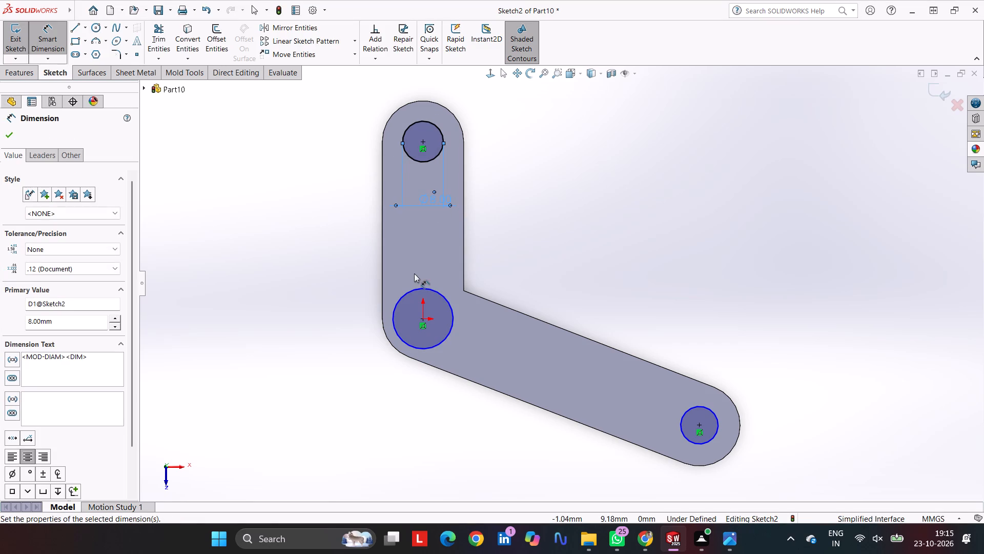
click(420, 288)
click(420, 261)
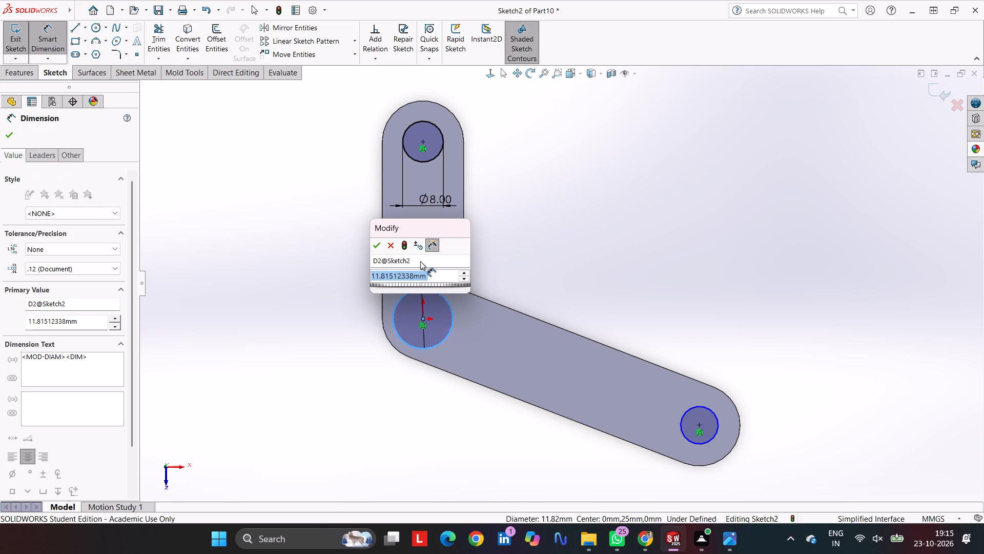
key(8)
key(Return)
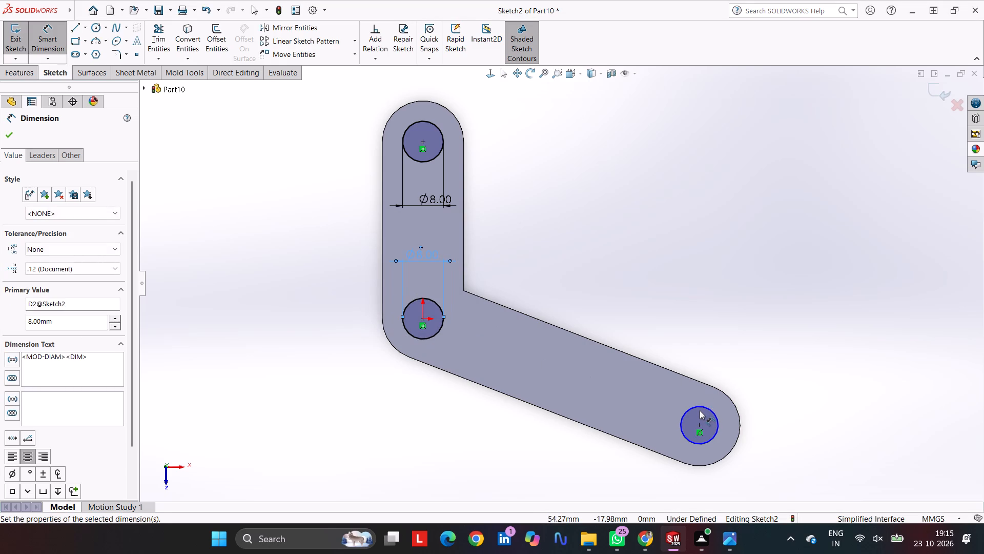
click(700, 407)
click(726, 360)
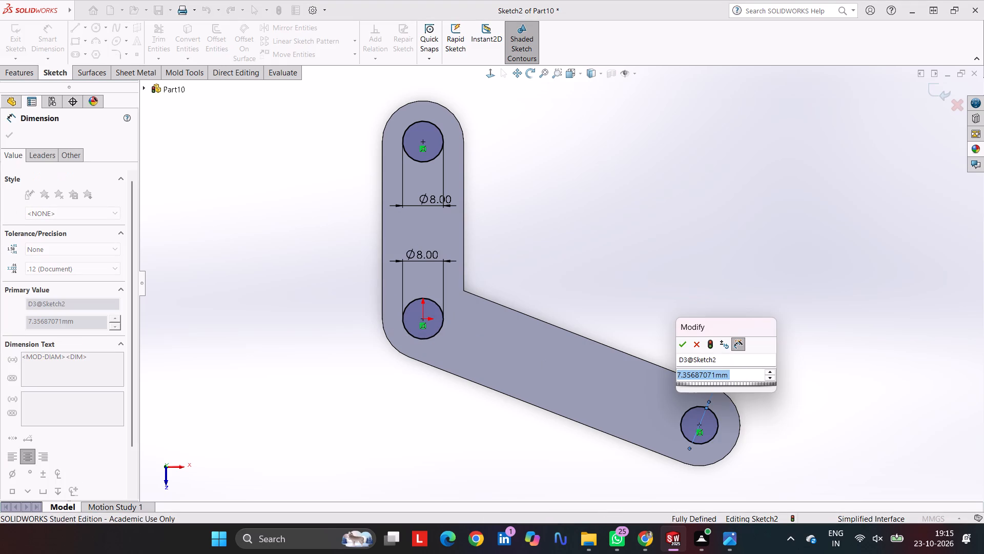
key(8)
key(Return)
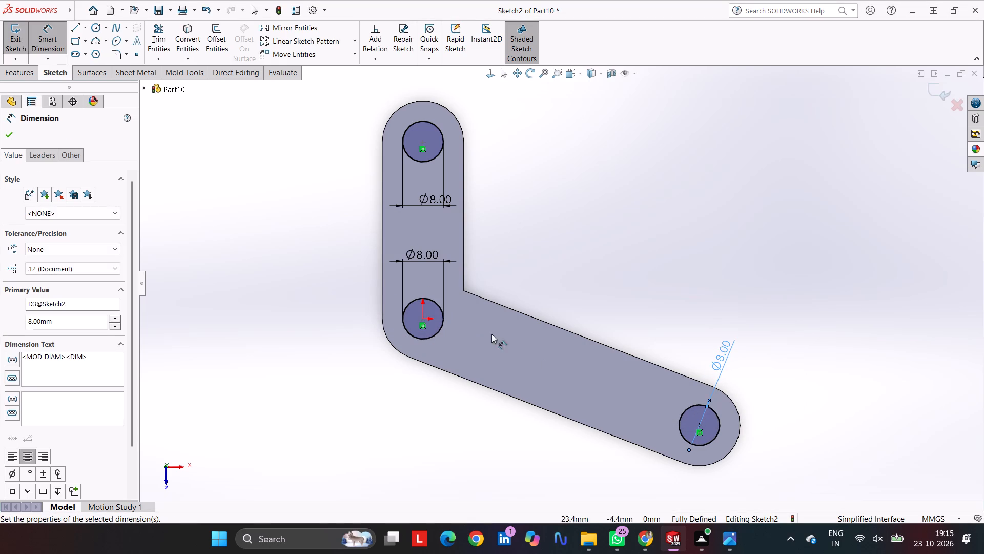
click(9, 137)
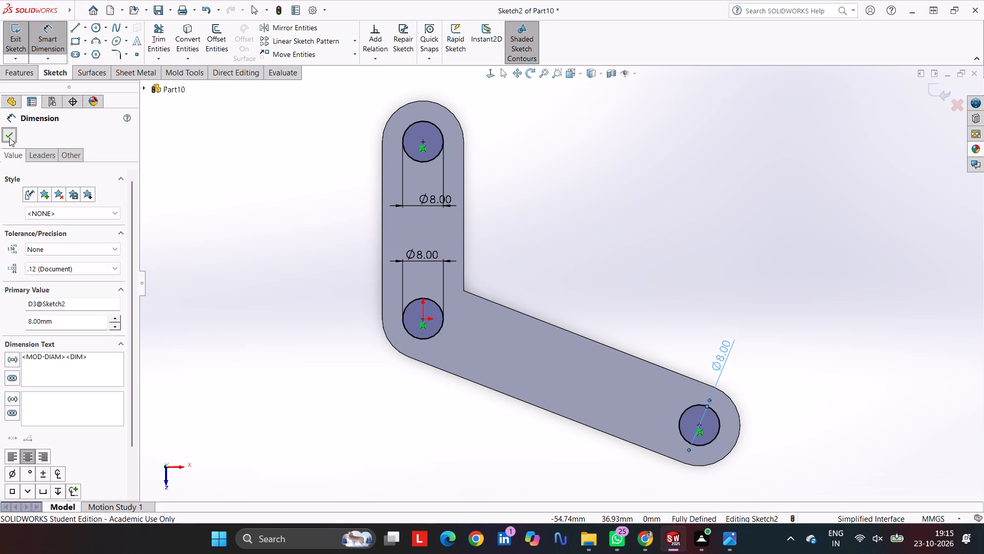
Extrude-cut the three 8 mm circles 25 mm blind through the angled link.
click(15, 70)
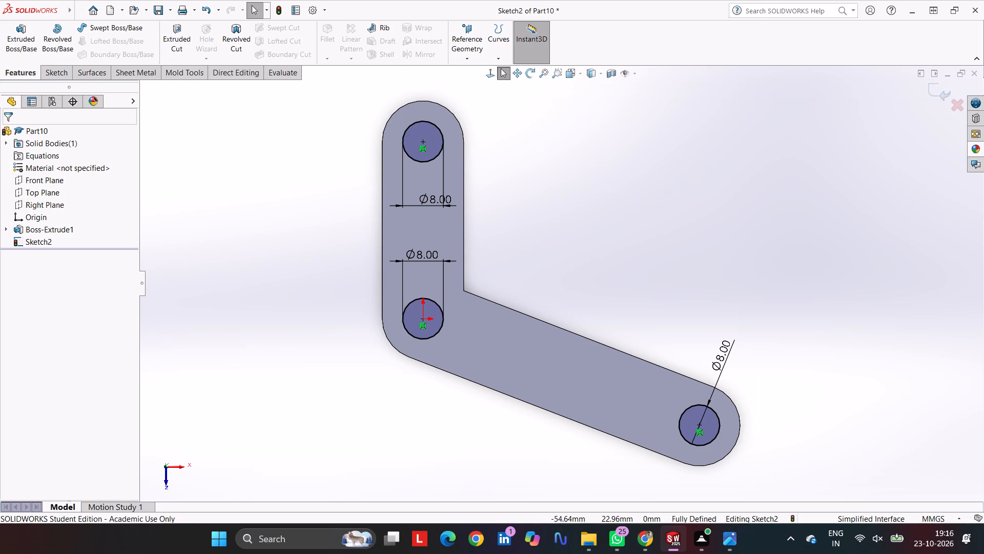
click(63, 76)
click(9, 80)
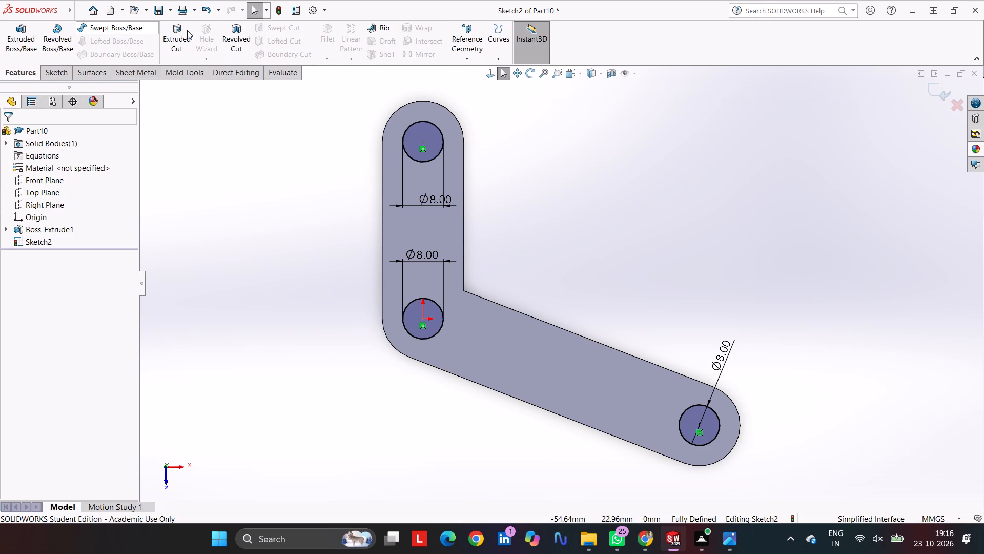
click(181, 30)
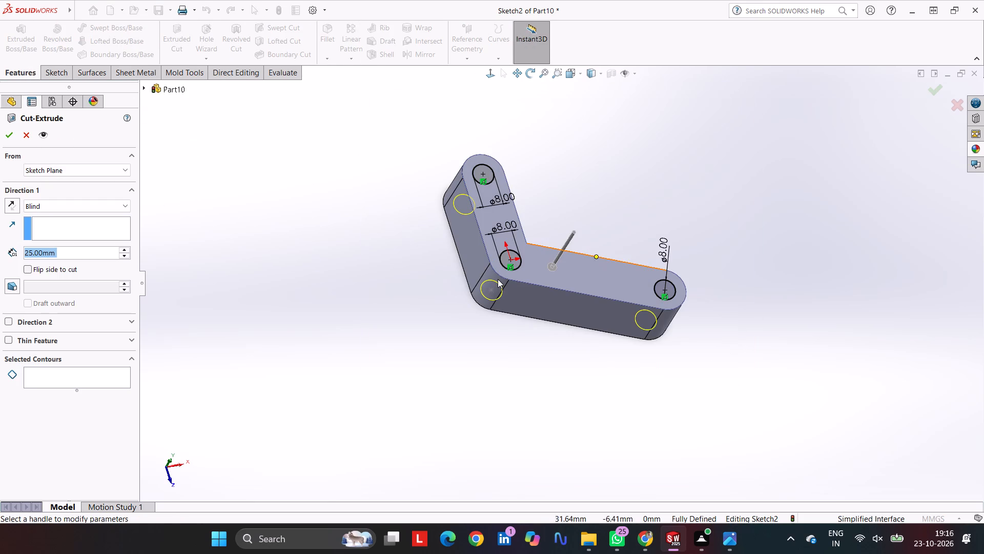
middle_drag(380, 284, 433, 227)
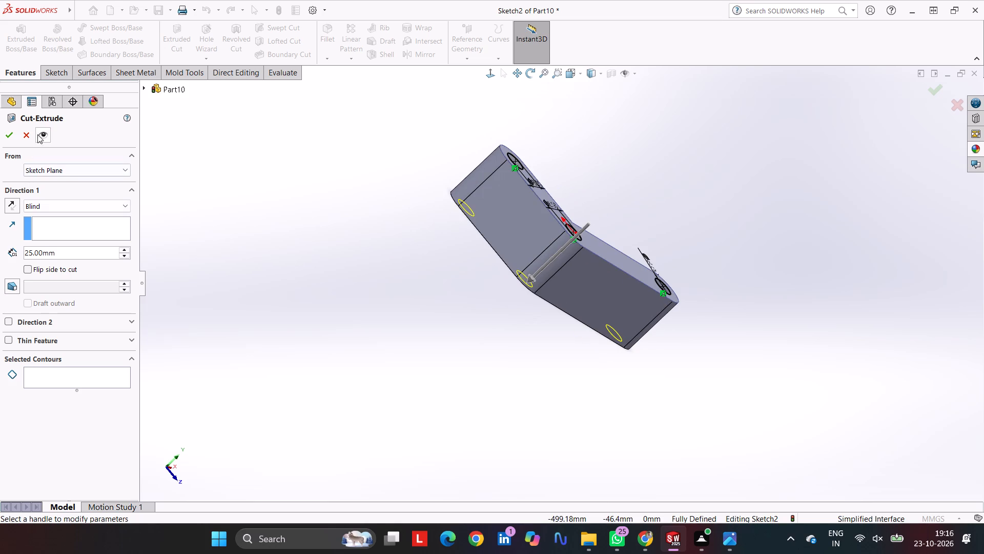
click(14, 133)
Start a new sketch on the Right Plane.
click(424, 191)
middle_drag(418, 193, 406, 247)
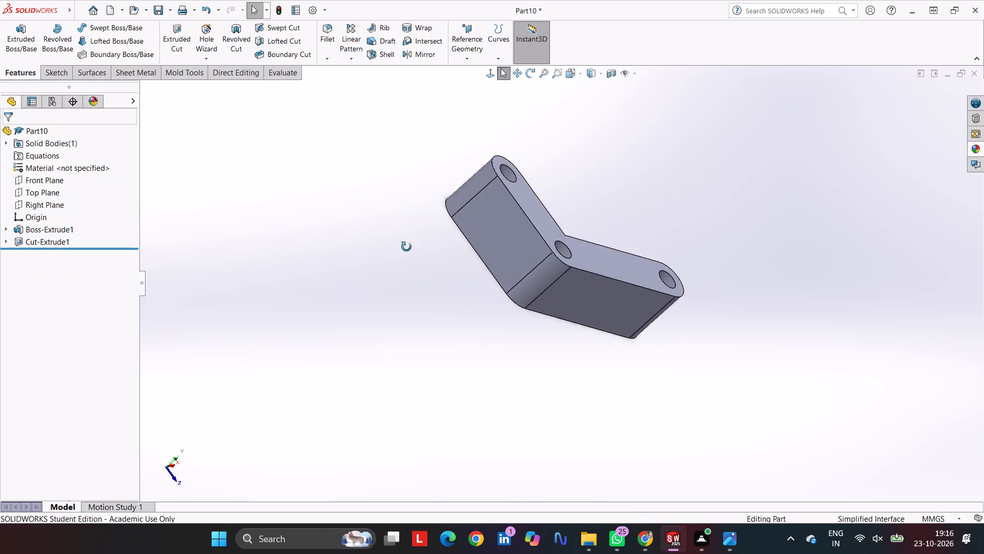
middle_drag(406, 247, 263, 352)
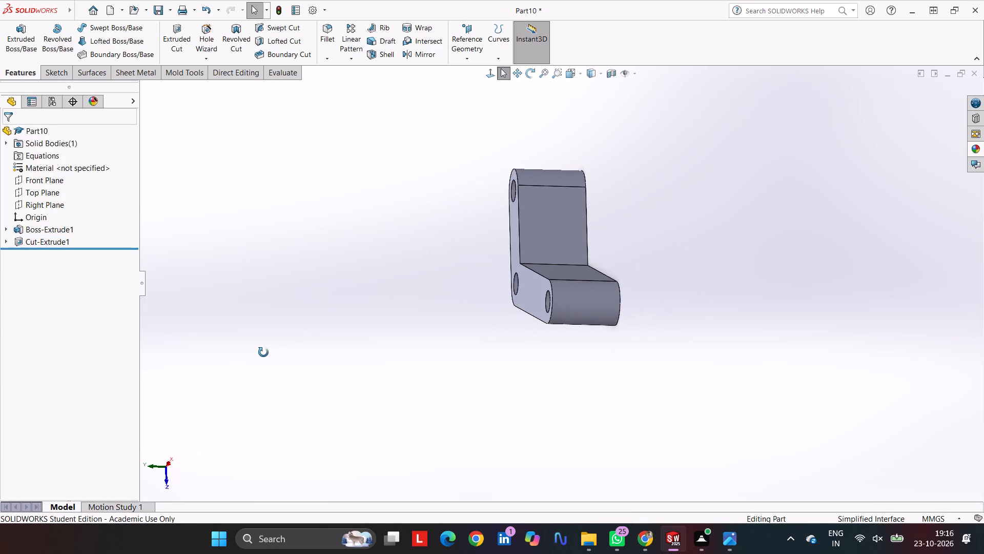
middle_drag(263, 352, 374, 314)
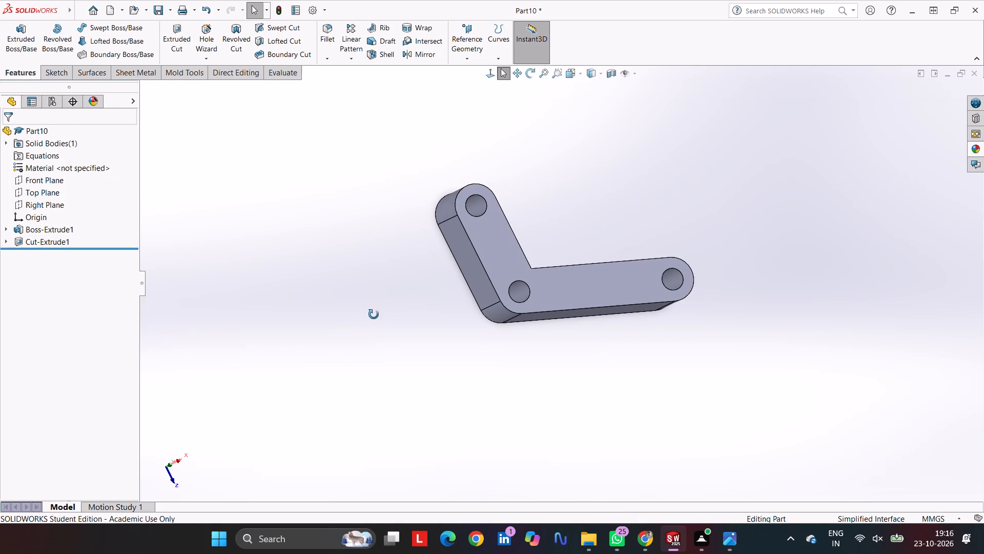
middle_drag(374, 314, 373, 315)
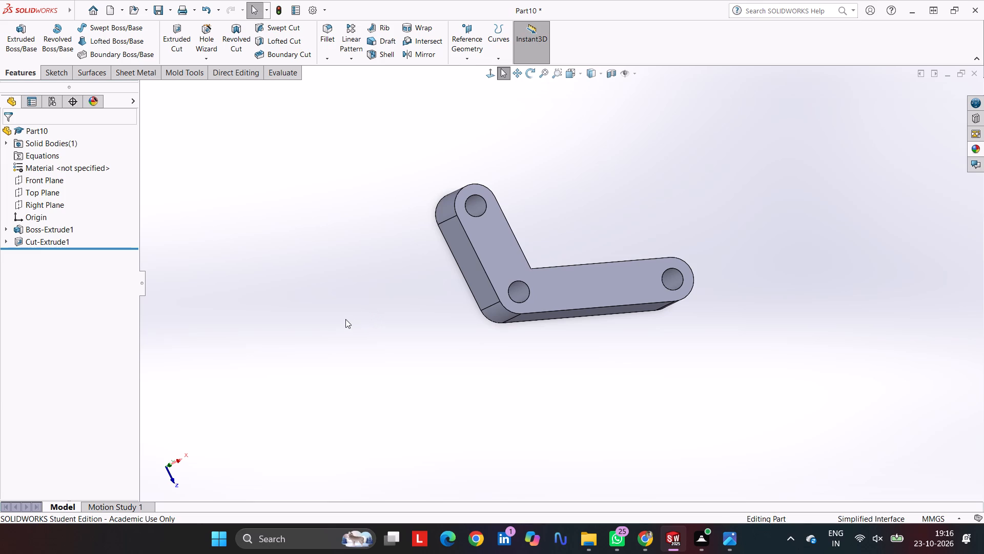
click(33, 201)
click(58, 71)
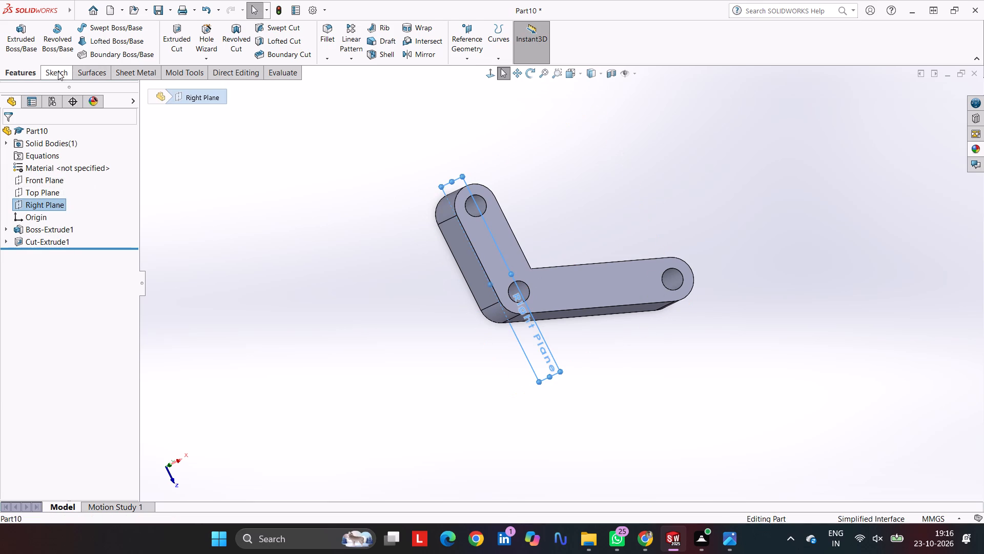
click(17, 32)
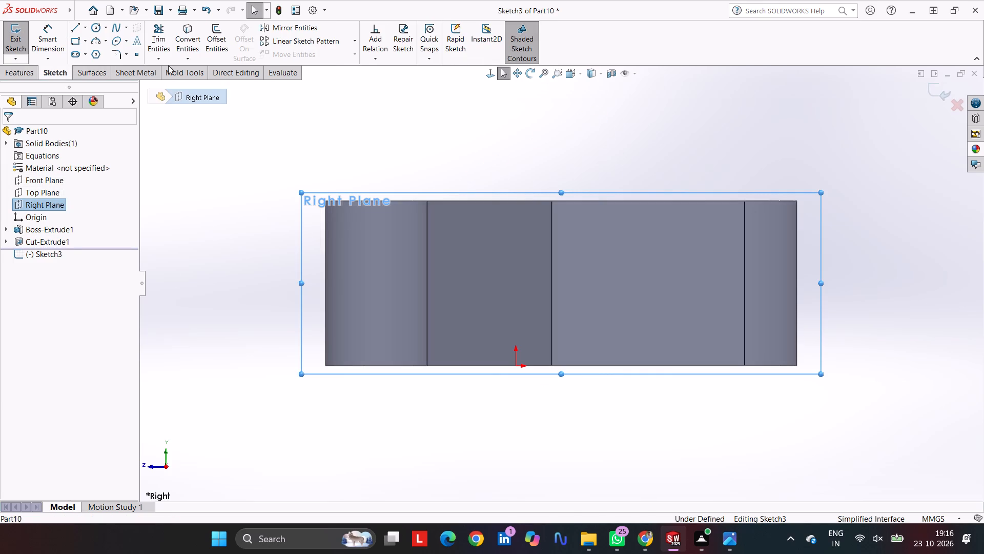
Draw a corner rectangle about 44 mm by 9.8 mm over the vertical arm's outer side face, extending past its rounded end.
middle_drag(409, 133, 407, 161)
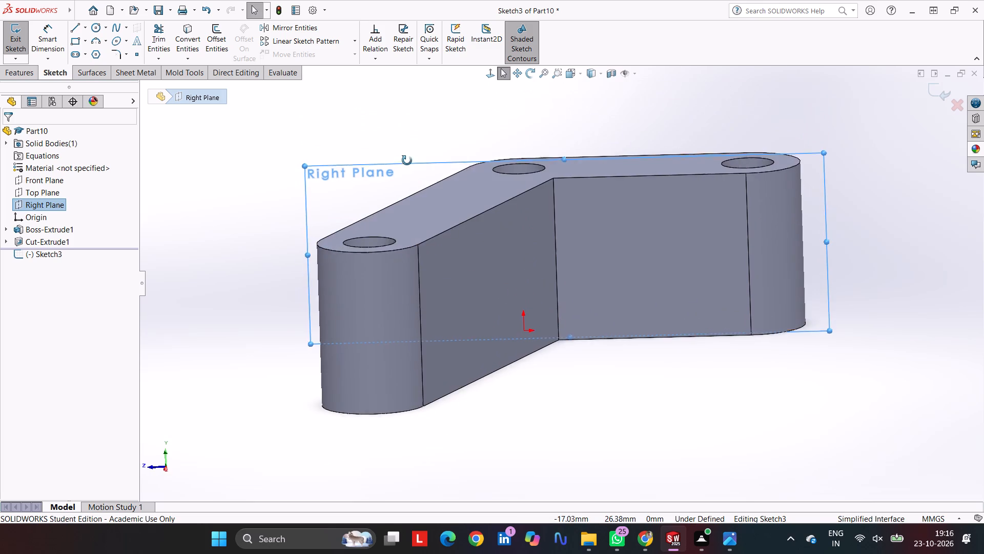
middle_drag(407, 161, 414, 148)
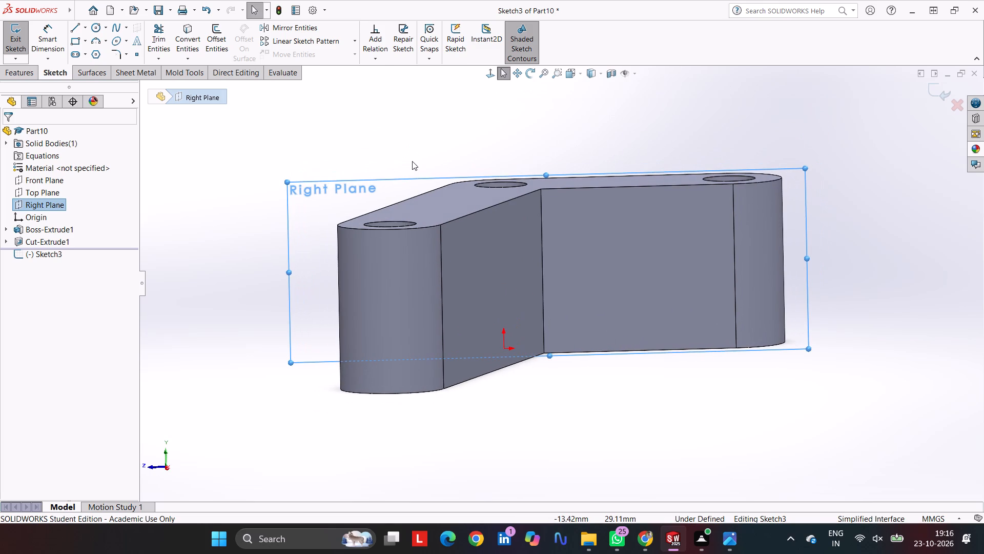
key(ctrl+1)
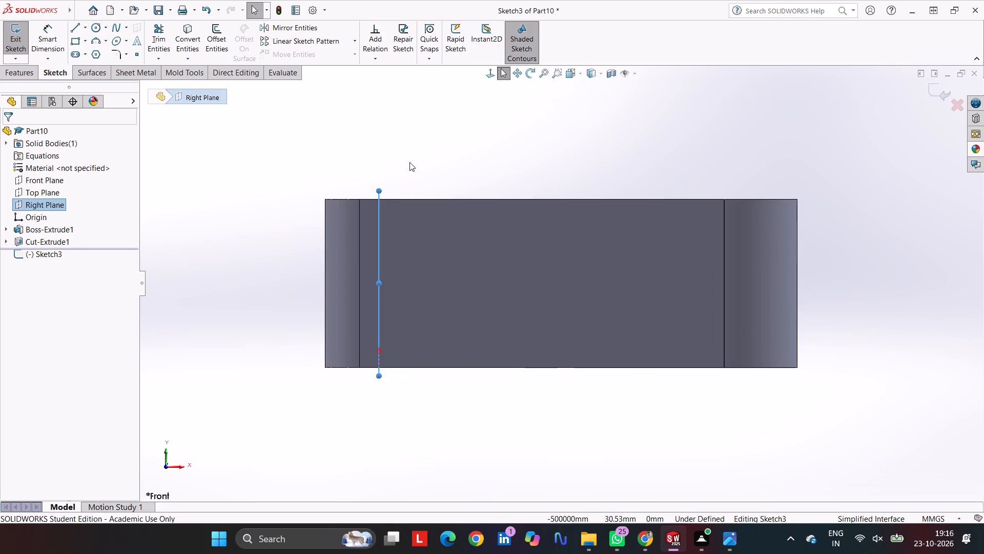
key(ctrl+2)
key(ctrl+3)
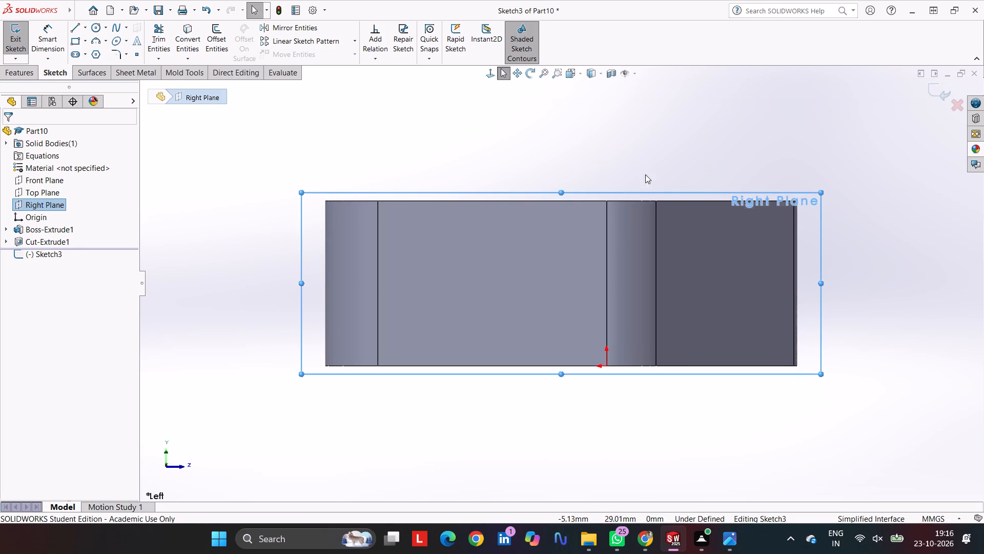
middle_drag(648, 160, 647, 174)
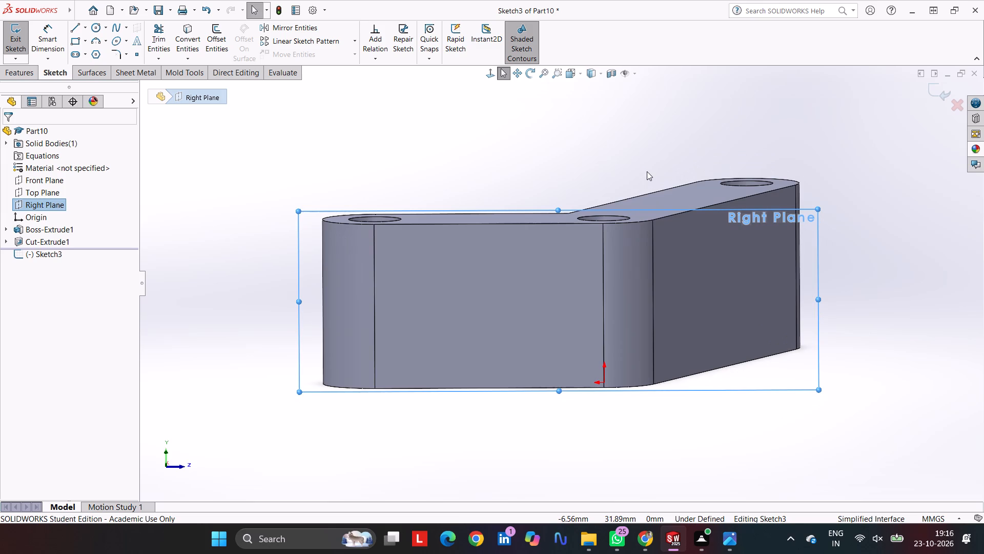
key(ctrl+4)
key(ctrl+5)
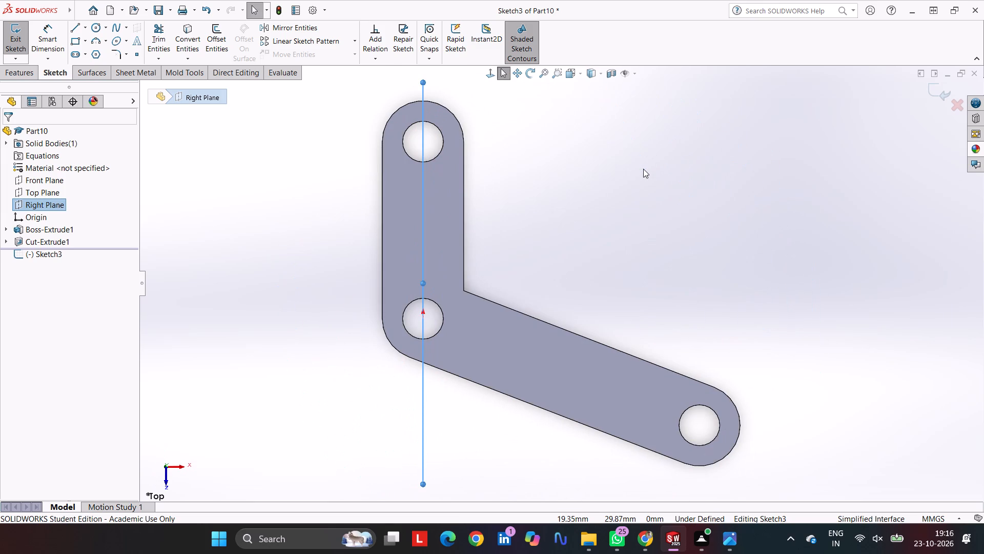
key(ctrl+3)
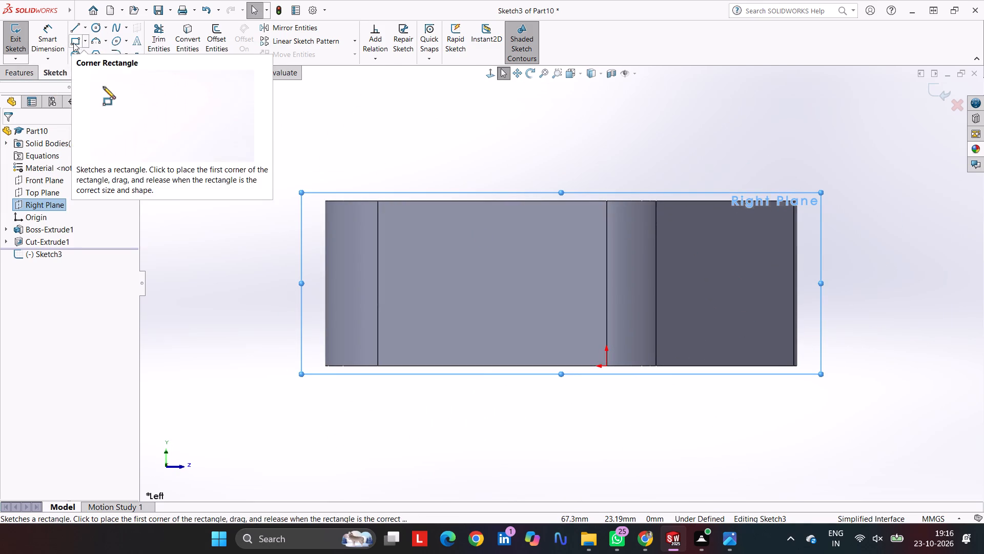
click(71, 29)
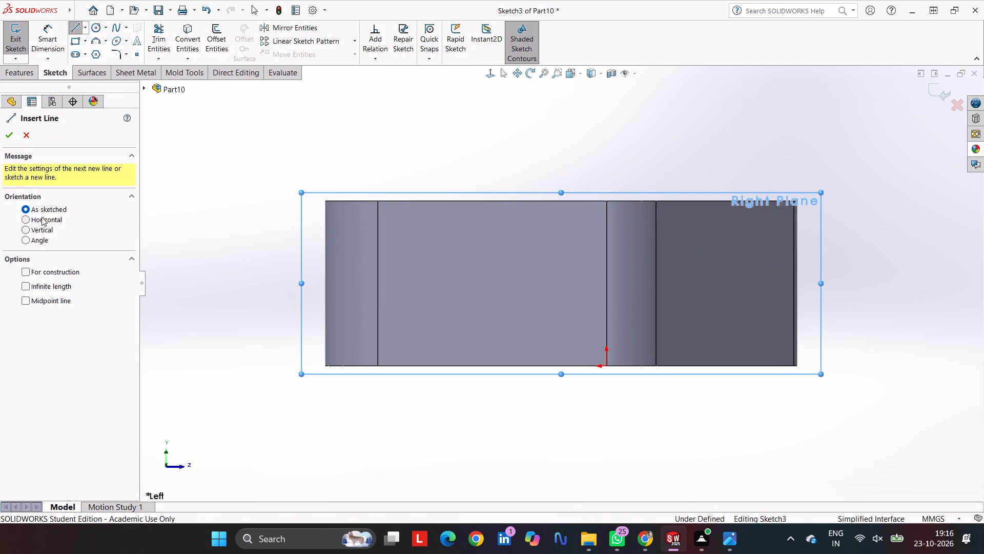
click(42, 217)
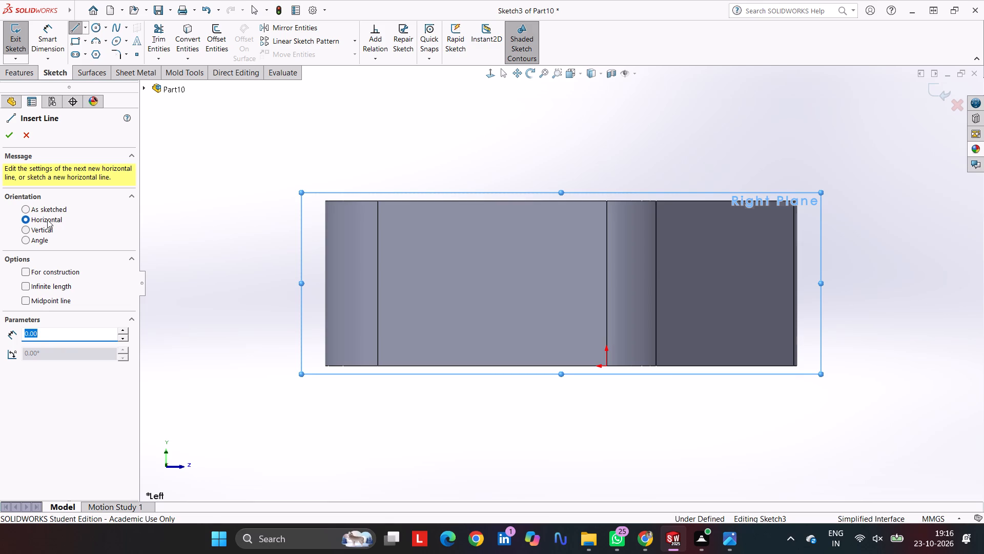
click(79, 43)
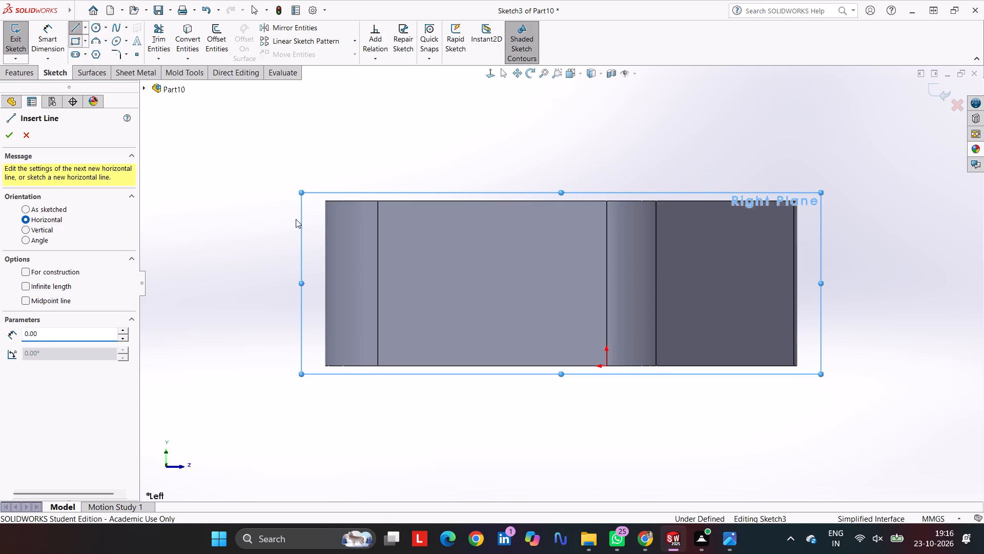
drag(269, 246, 568, 301)
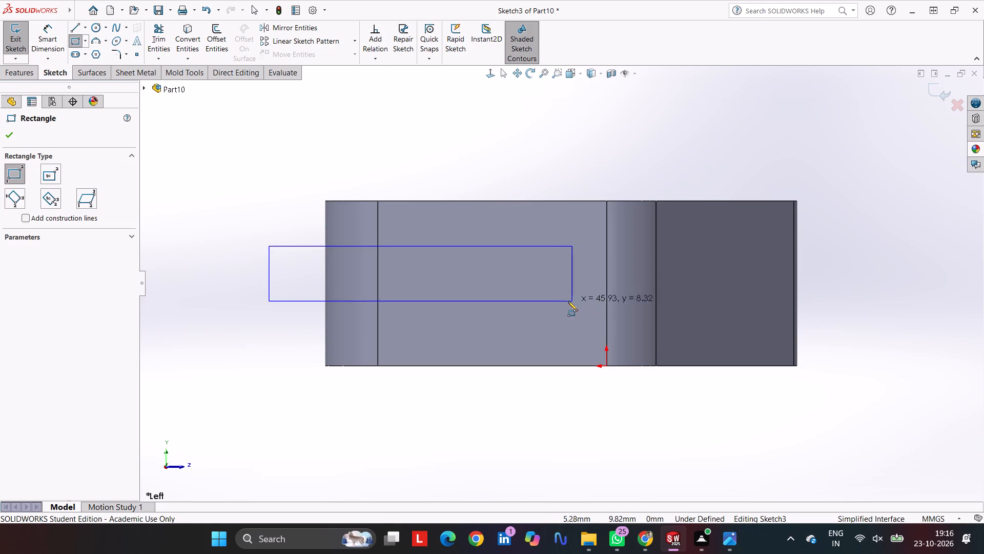
drag(568, 301, 559, 311)
Dimension the rectangle to 5 mm high and 25.15 mm long.
click(50, 23)
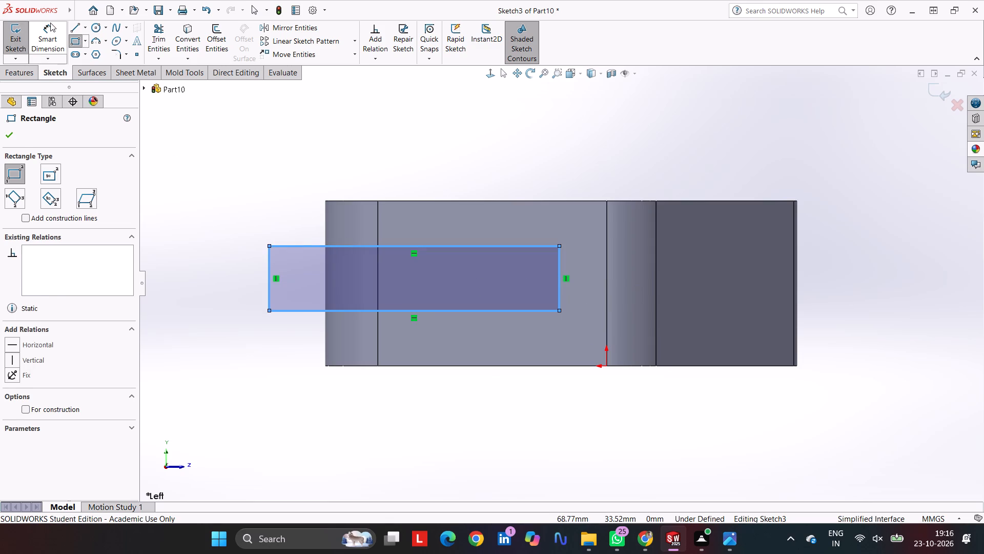
click(268, 289)
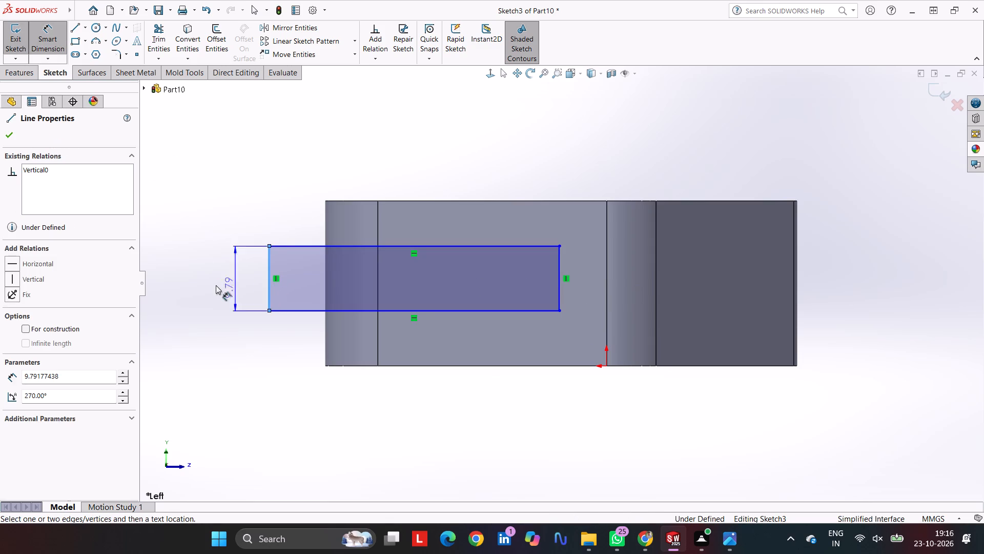
click(213, 279)
key(5)
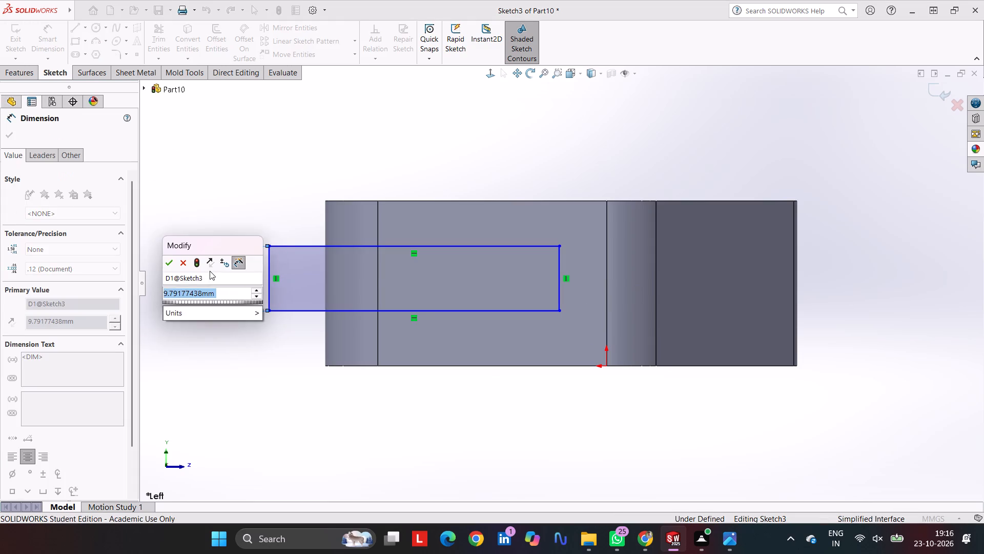
key(Return)
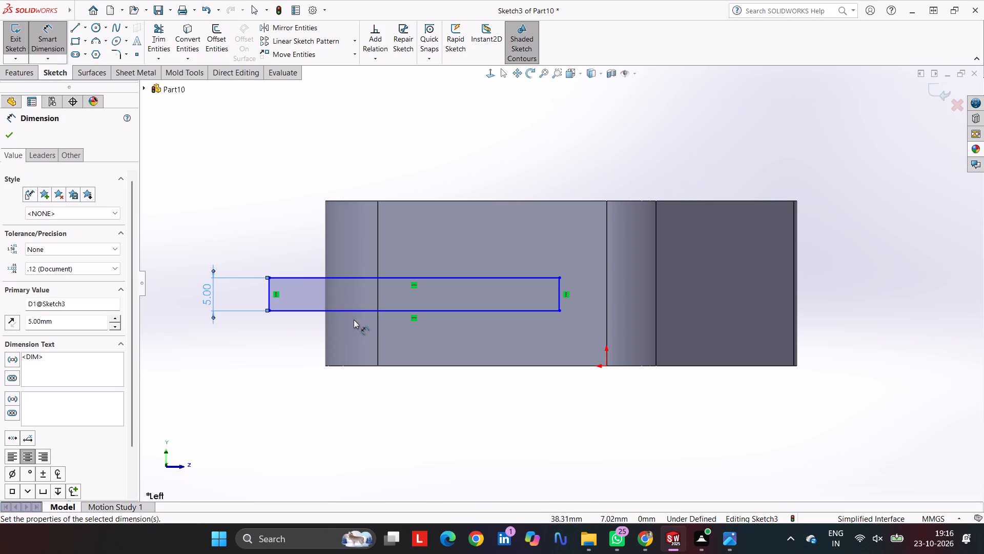
click(269, 292)
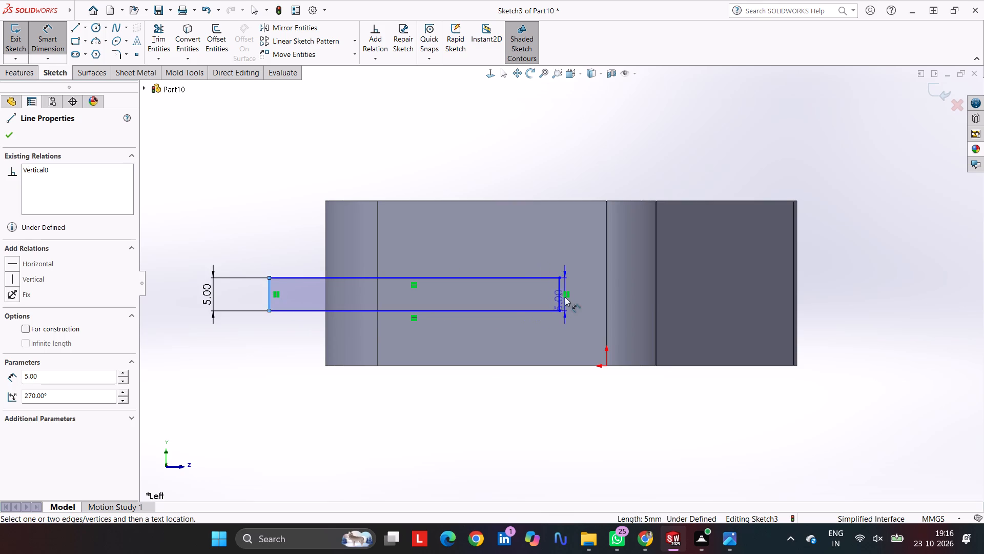
click(561, 292)
click(434, 431)
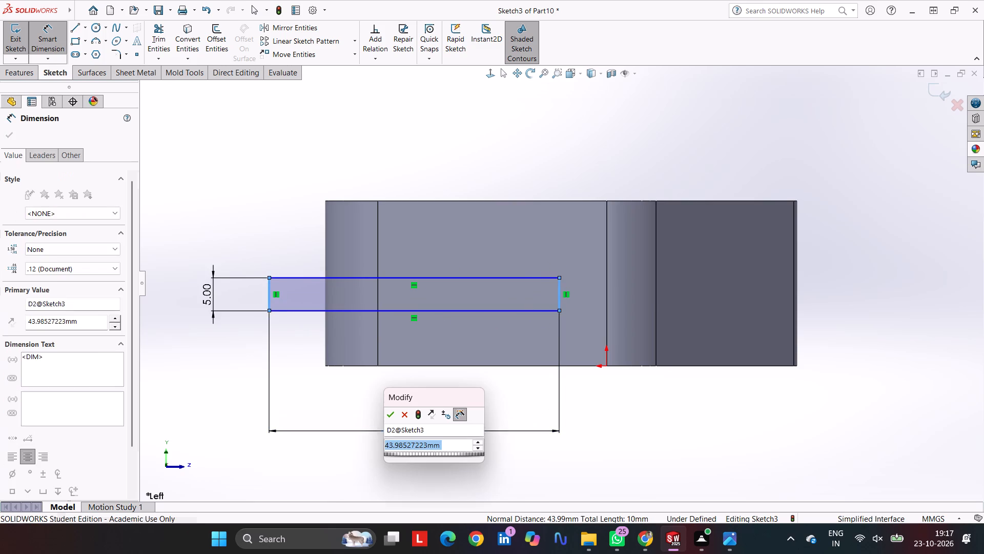
text(25.15)
key(Return)
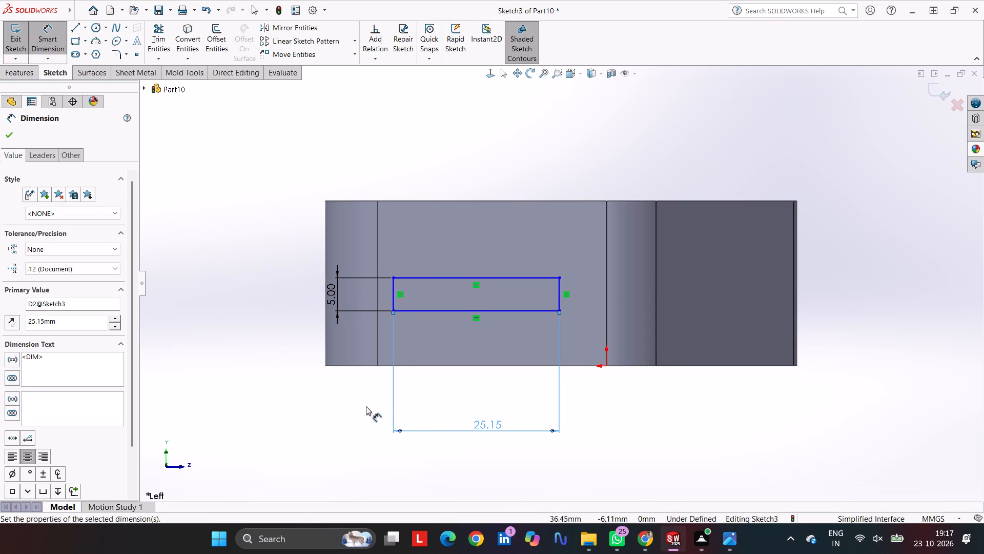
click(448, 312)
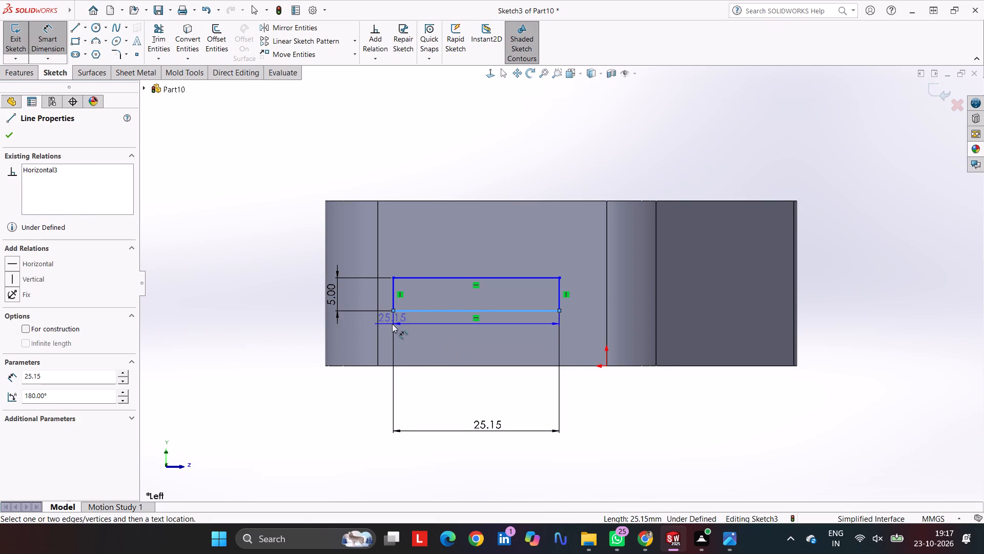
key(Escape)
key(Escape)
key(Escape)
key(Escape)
Dimension the midpoint of the rectangle's short edge near the arm's rounded end to 12.5 mm above the link's bottom edge.
click(51, 34)
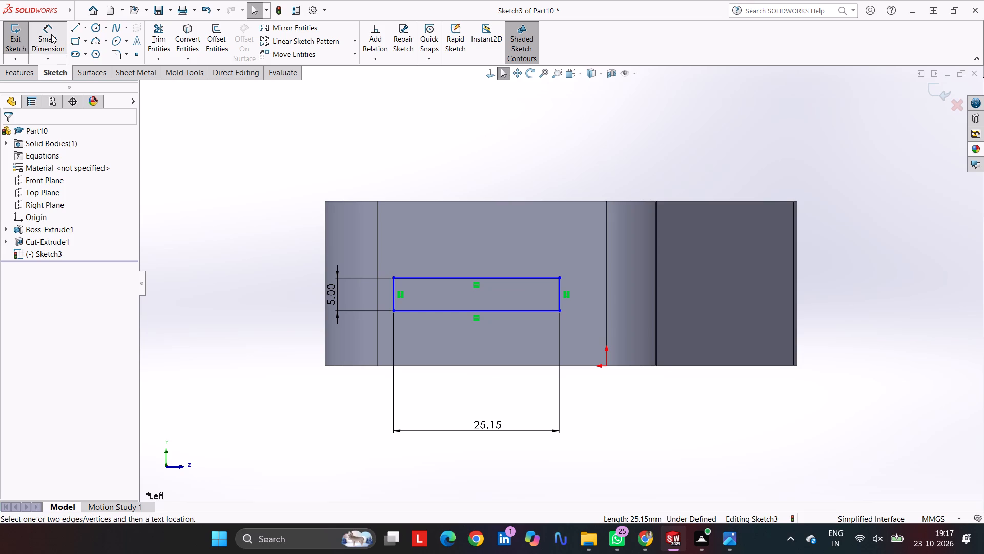
click(394, 294)
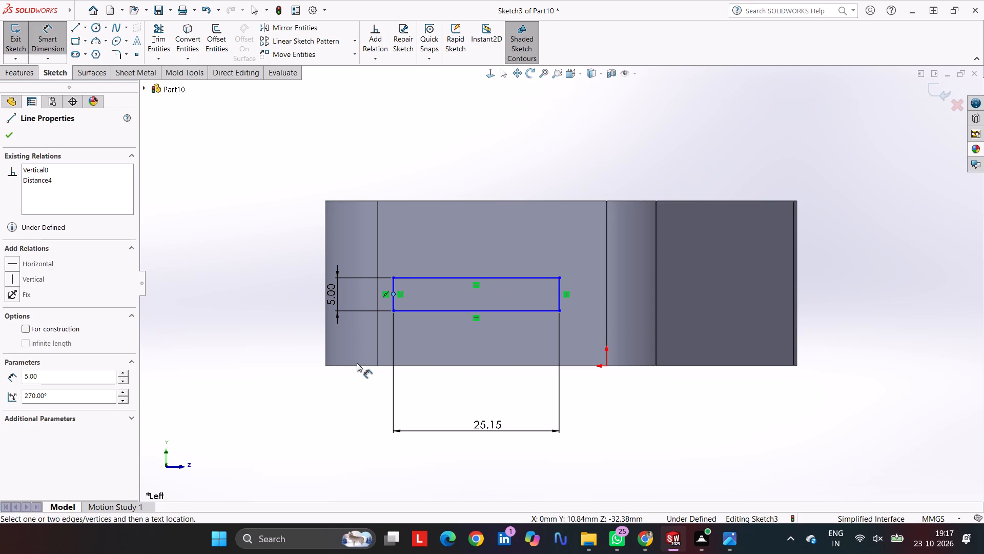
click(357, 366)
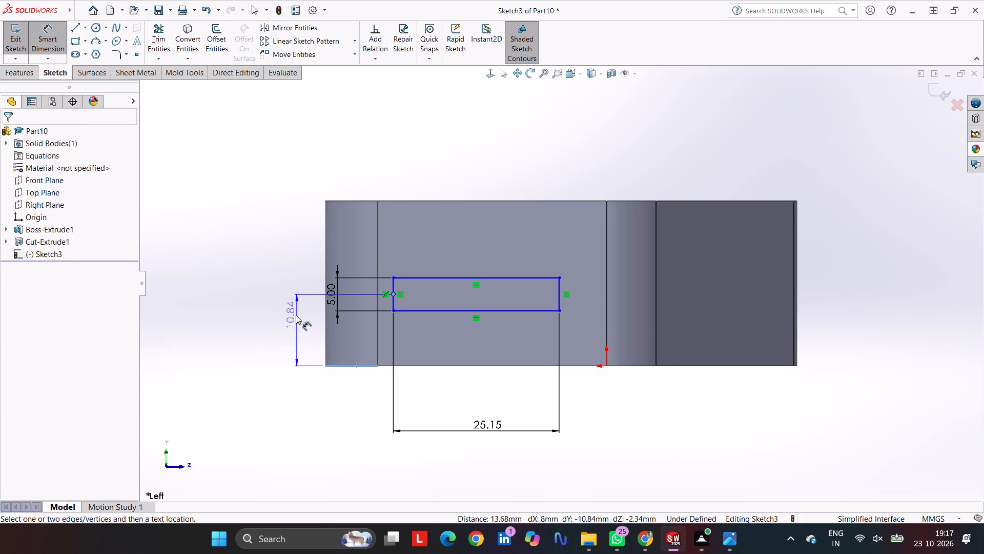
click(296, 315)
text(12.5)
key(Return)
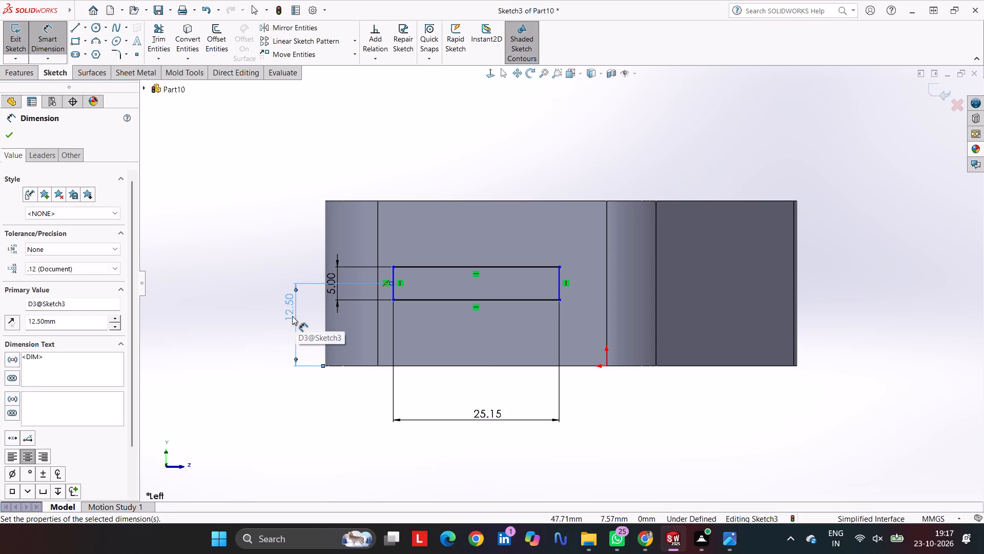
key(Escape)
key(Escape)
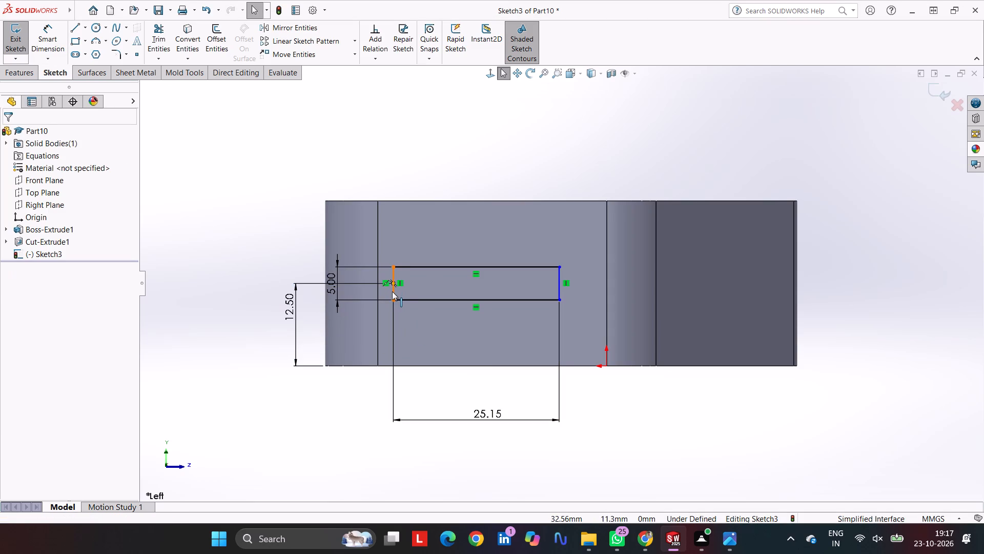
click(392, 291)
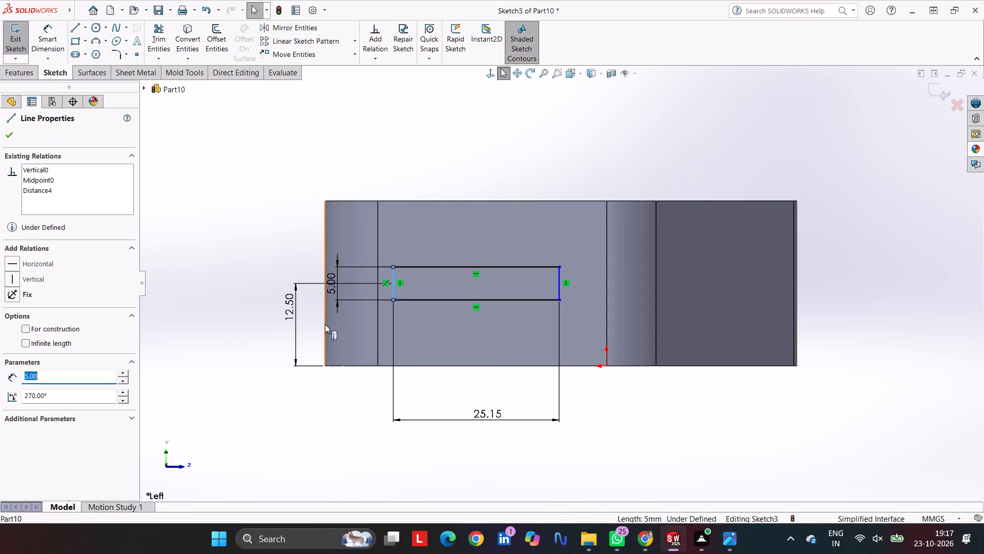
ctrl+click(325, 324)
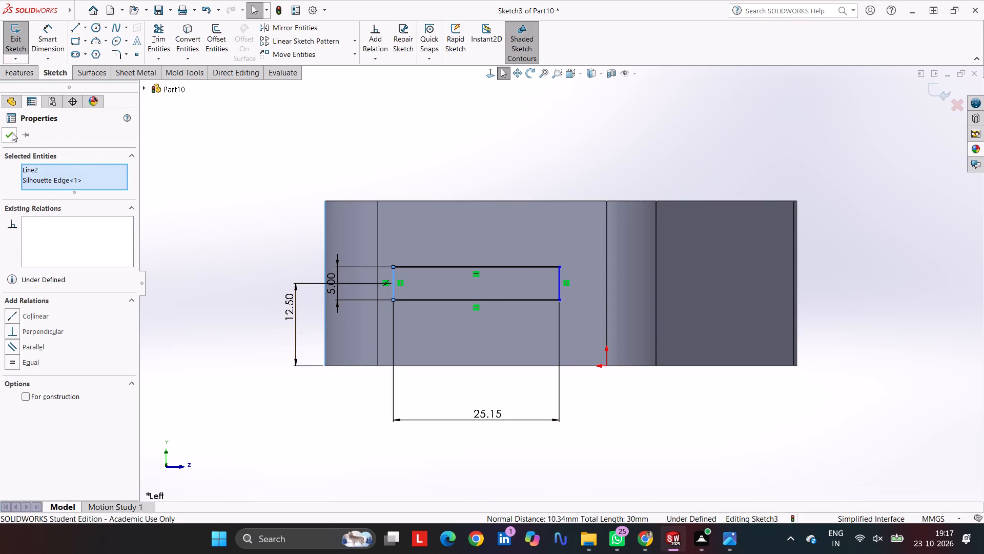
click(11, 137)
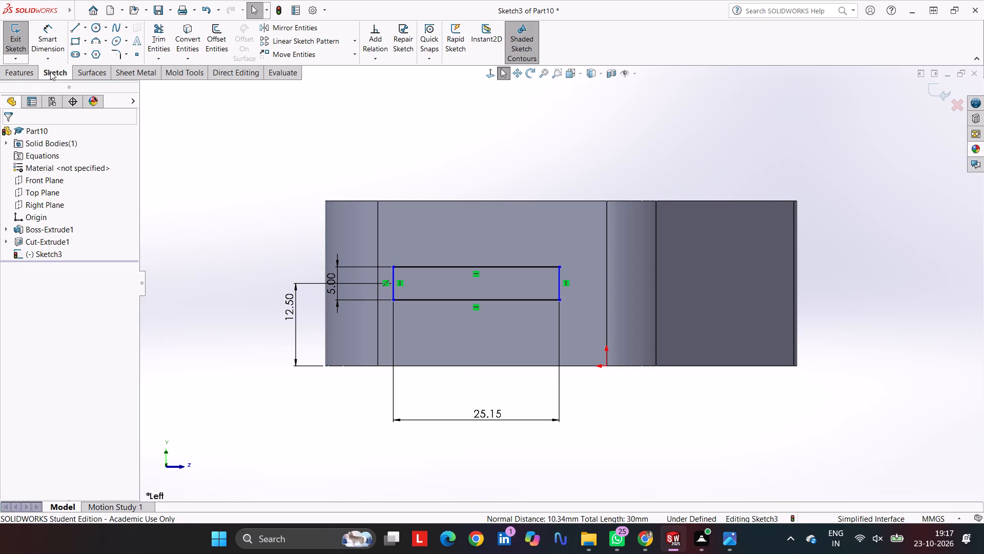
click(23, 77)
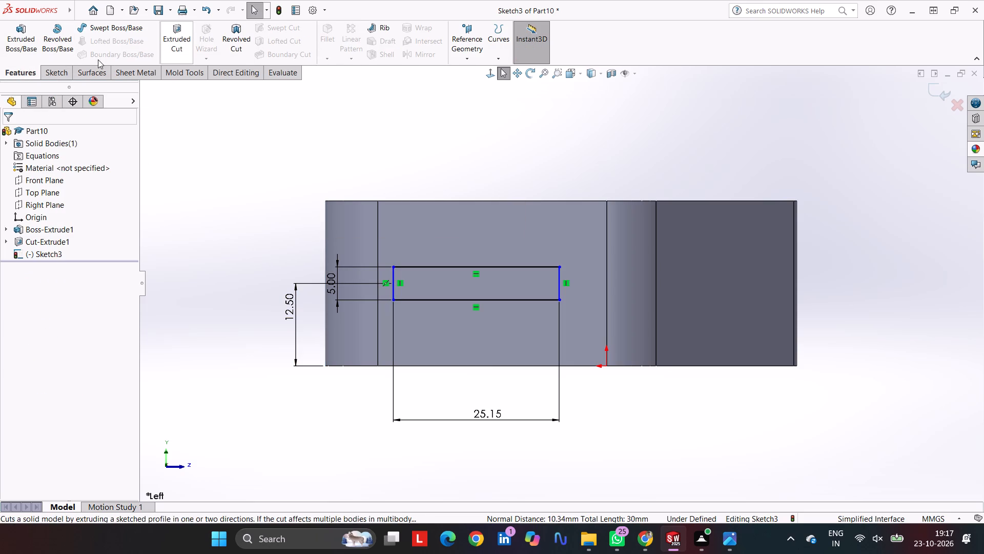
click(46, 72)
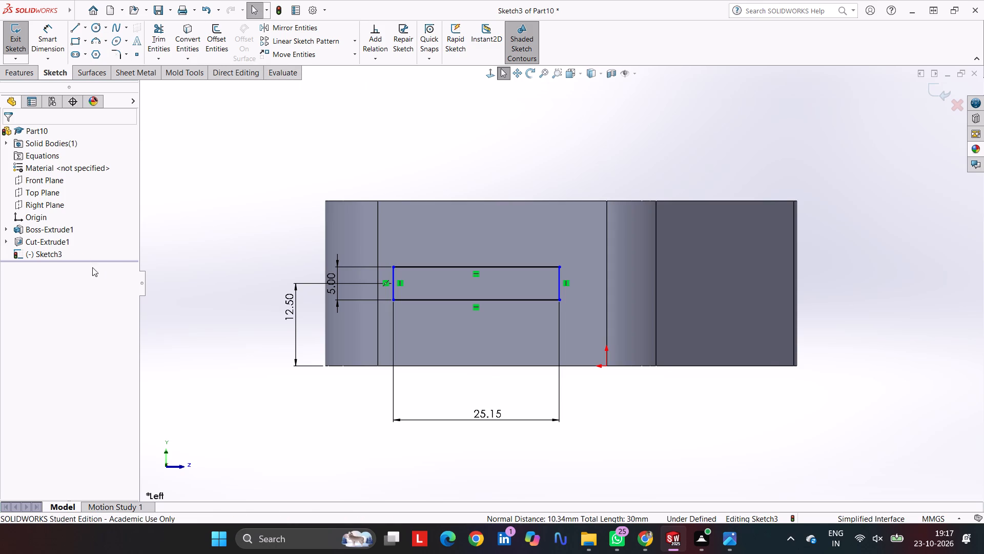
Make the rectangle's short edge collinear with the silhouette edge of the arm's rounded end.
click(324, 331)
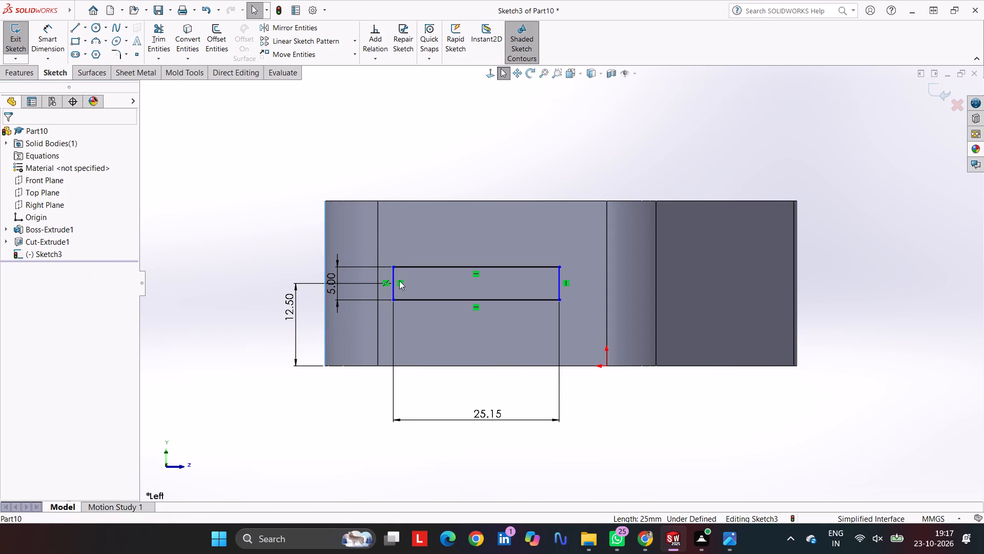
ctrl+click(393, 287)
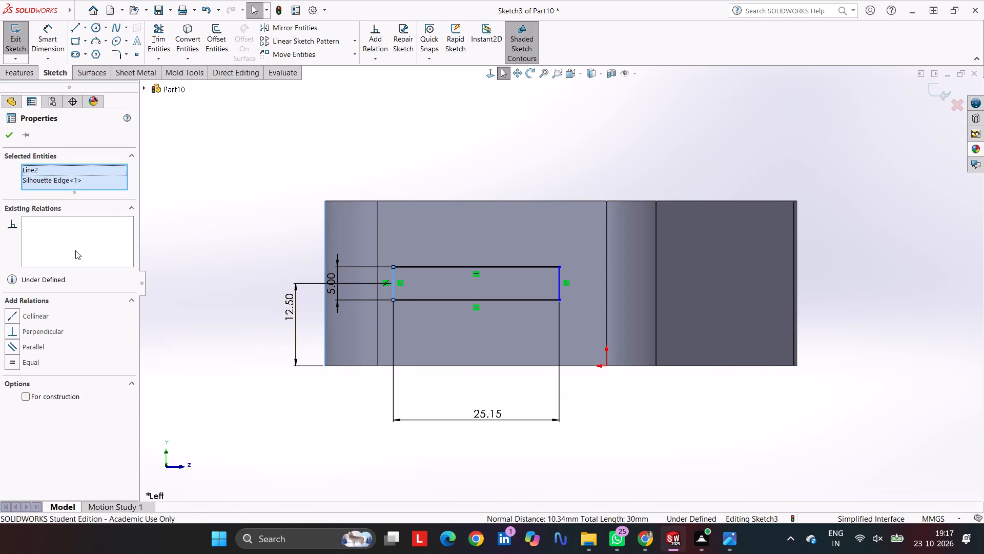
click(40, 315)
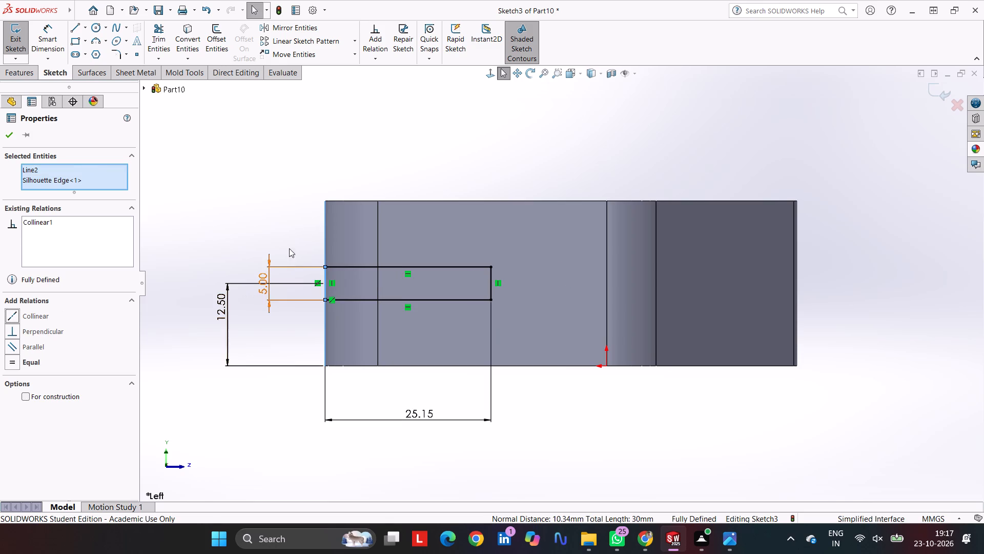
click(310, 215)
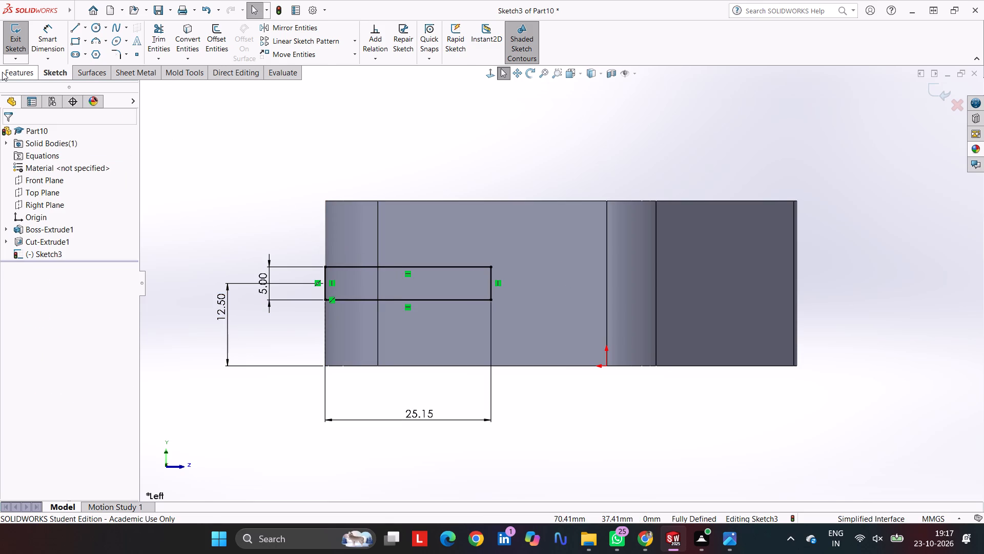
Cut-extrude the slot rectangle through the arm with a Mid Plane end condition and a depth of 25 mm.
click(2, 72)
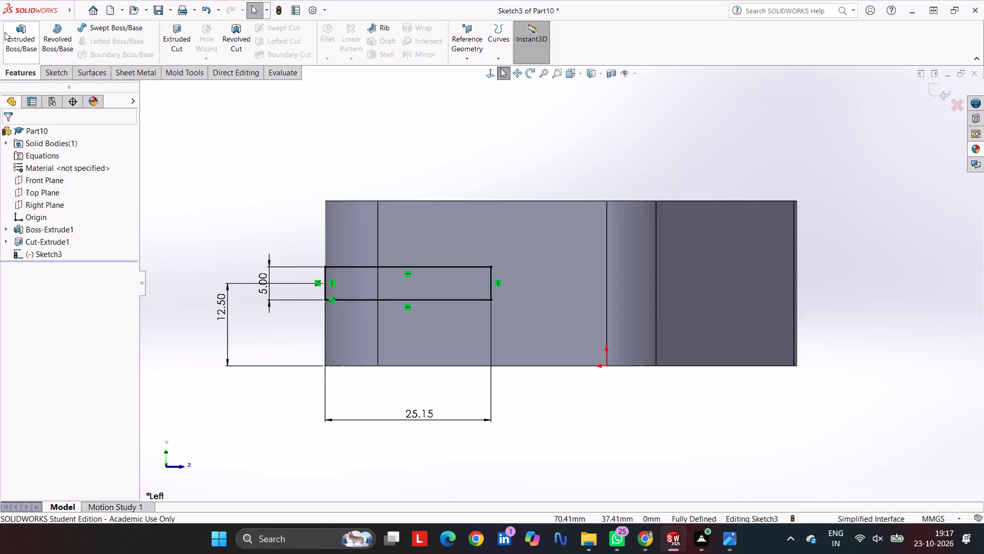
click(59, 73)
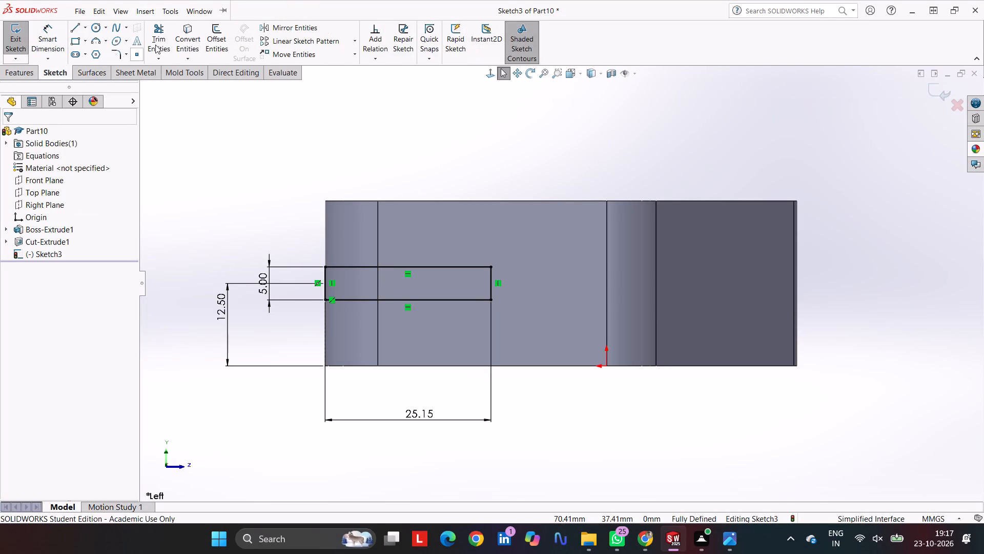
click(15, 73)
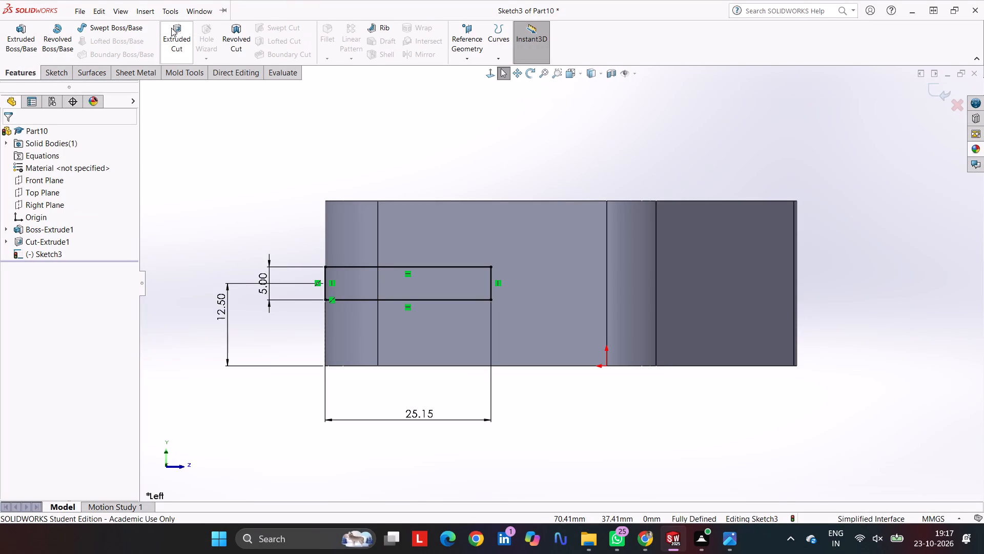
click(170, 29)
middle_drag(305, 145, 301, 152)
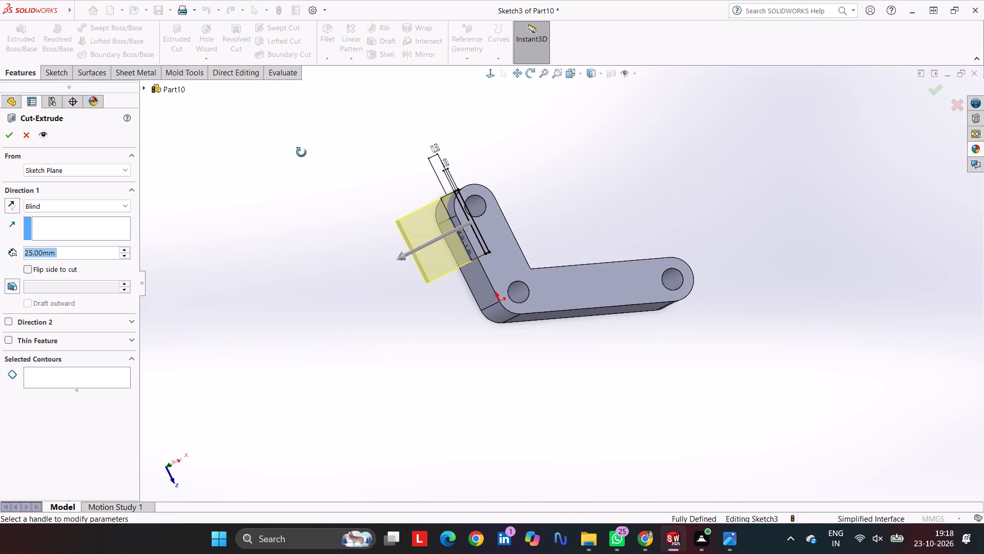
middle_drag(301, 152, 289, 196)
click(76, 211)
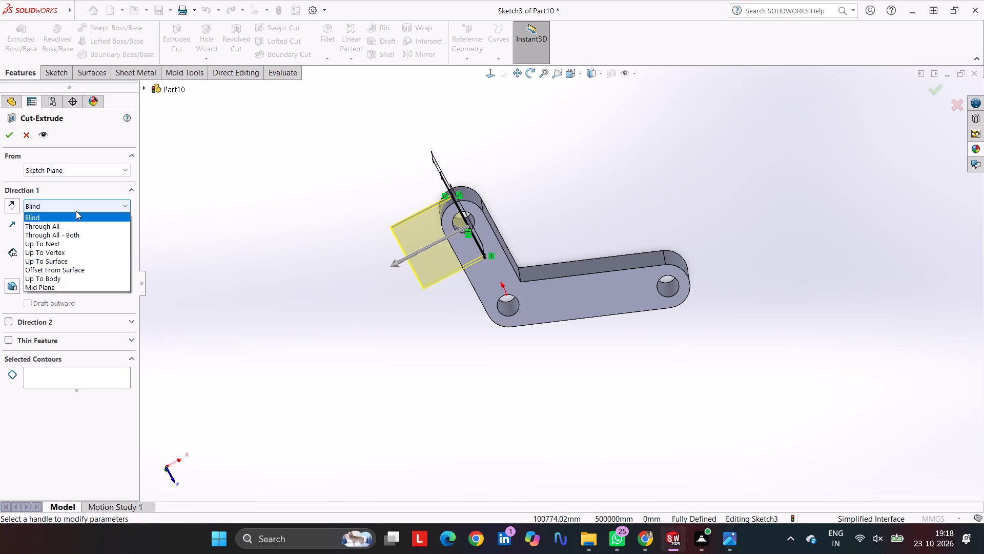
click(75, 226)
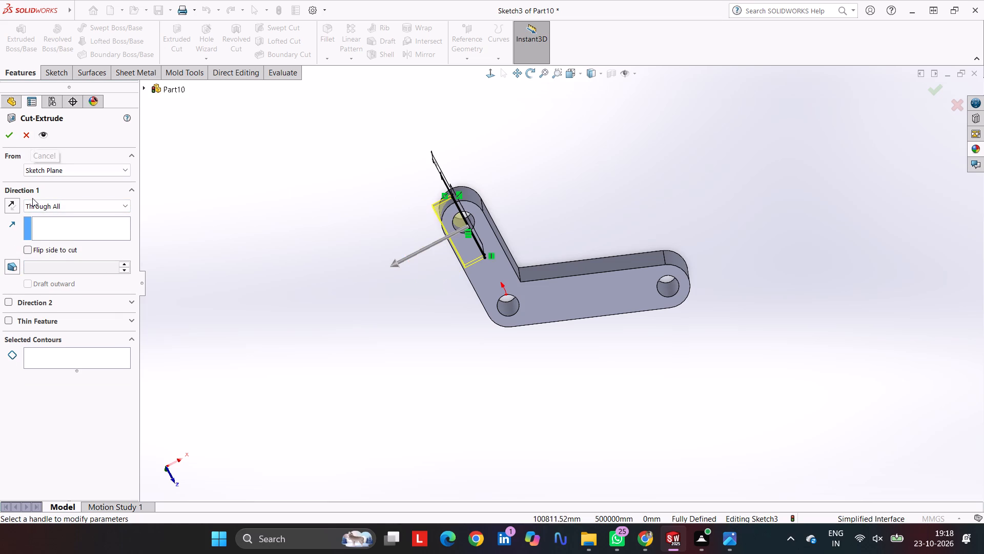
click(64, 200)
click(70, 288)
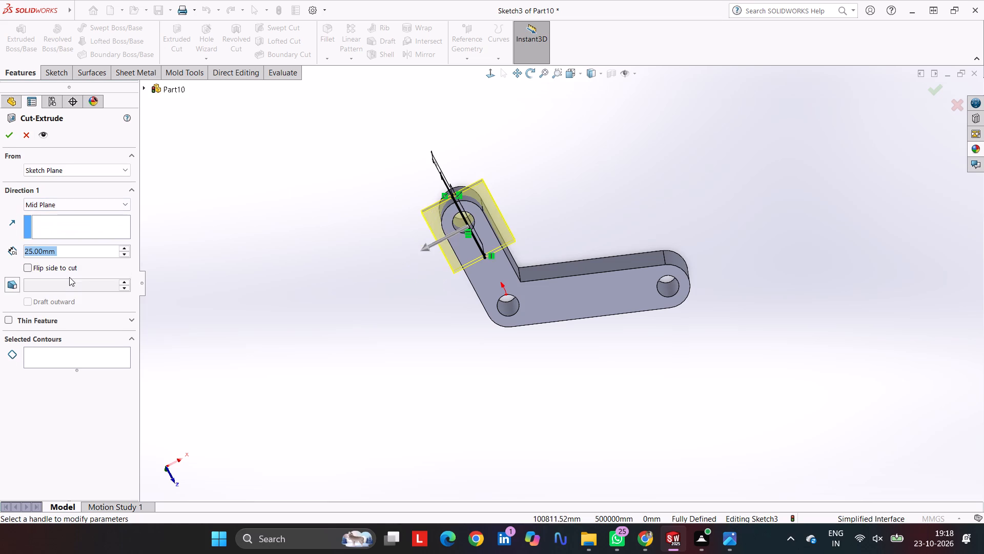
click(10, 138)
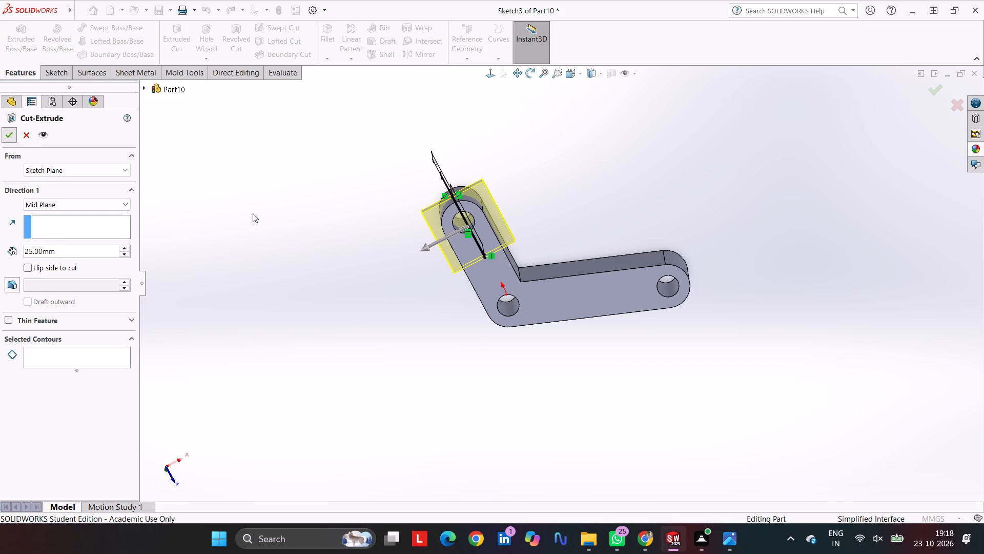
click(272, 209)
Apply a standard red colour appearance to the entire link body.
middle_drag(272, 209, 279, 235)
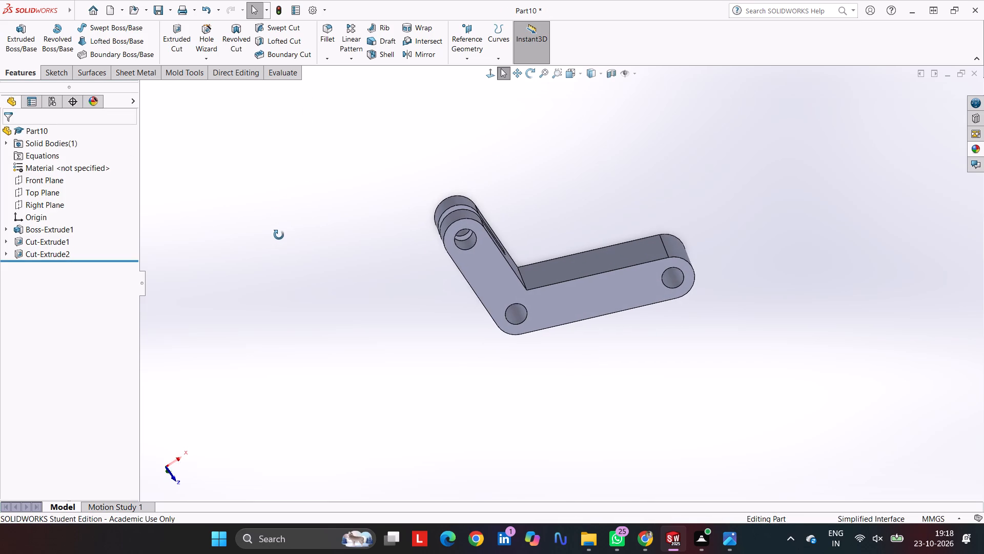
middle_drag(279, 235, 272, 233)
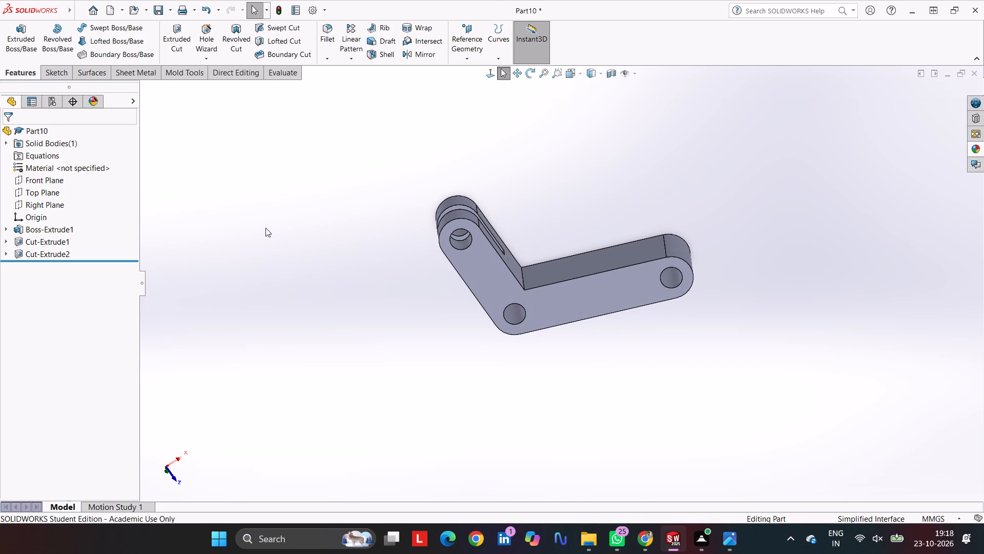
scroll(560, 186, up, 1)
middle_drag(560, 186, 566, 174)
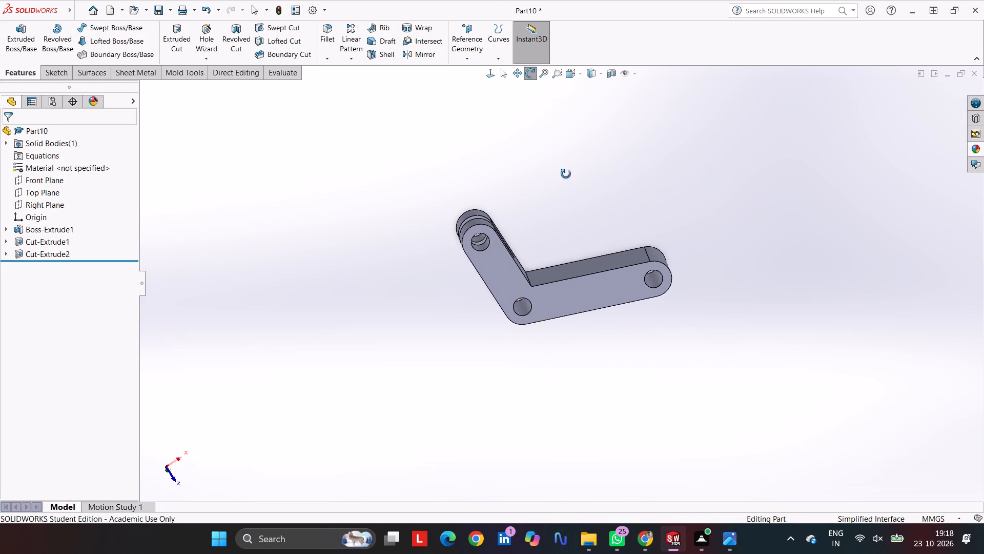
middle_drag(566, 174, 560, 221)
right_click(569, 257)
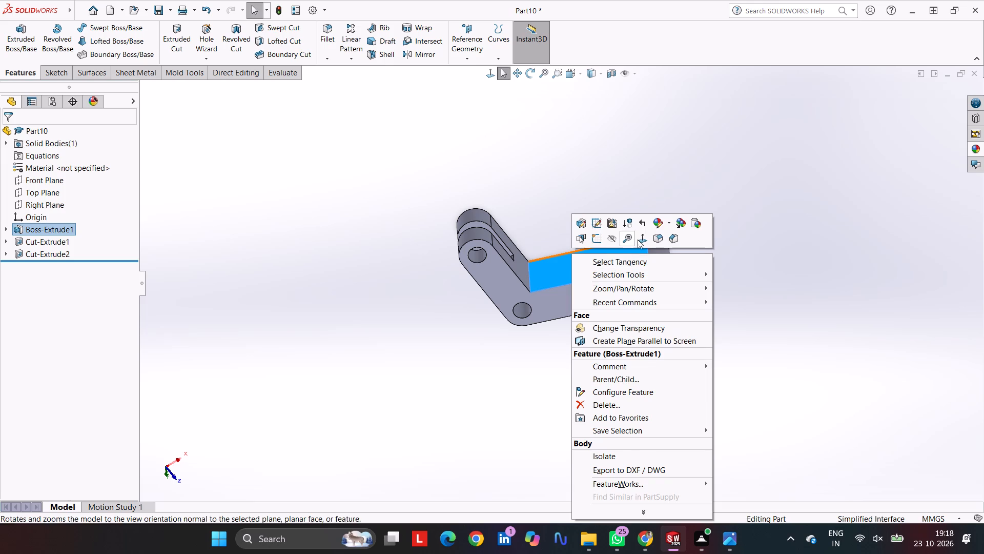
click(657, 225)
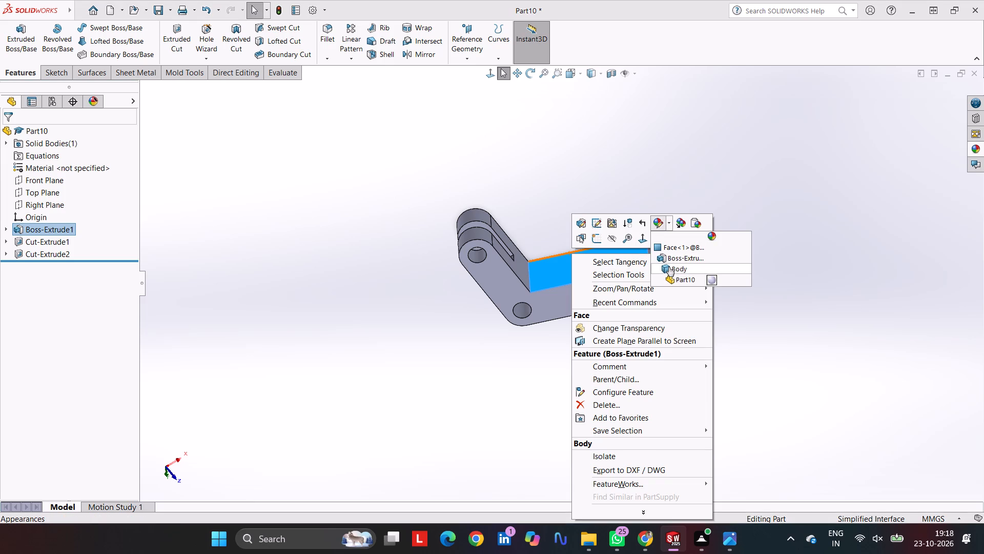
click(669, 267)
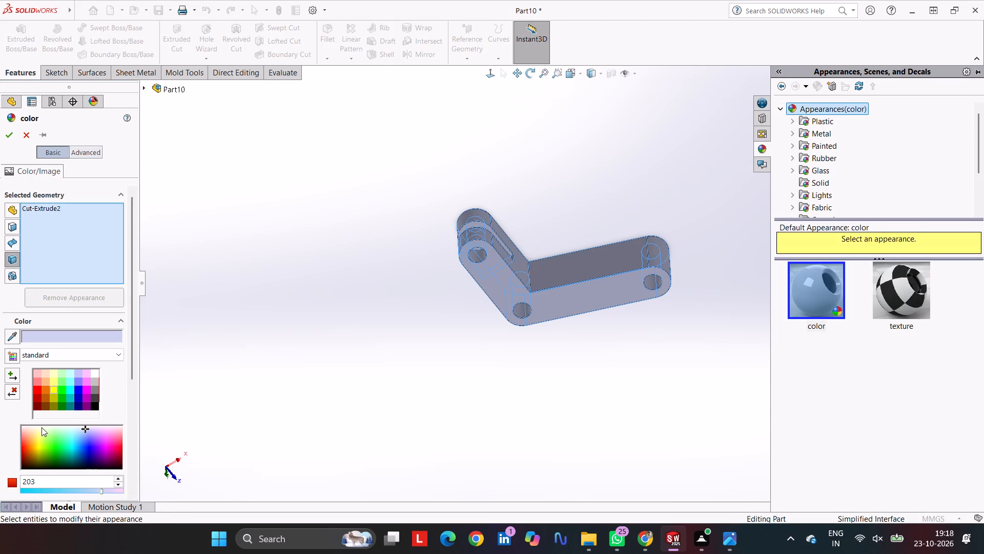
click(36, 390)
click(547, 207)
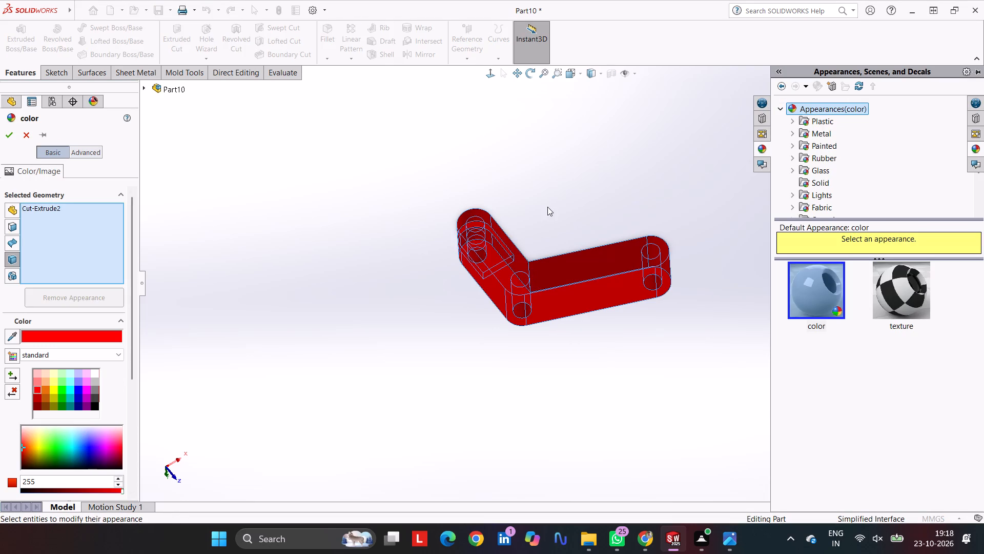
click(12, 138)
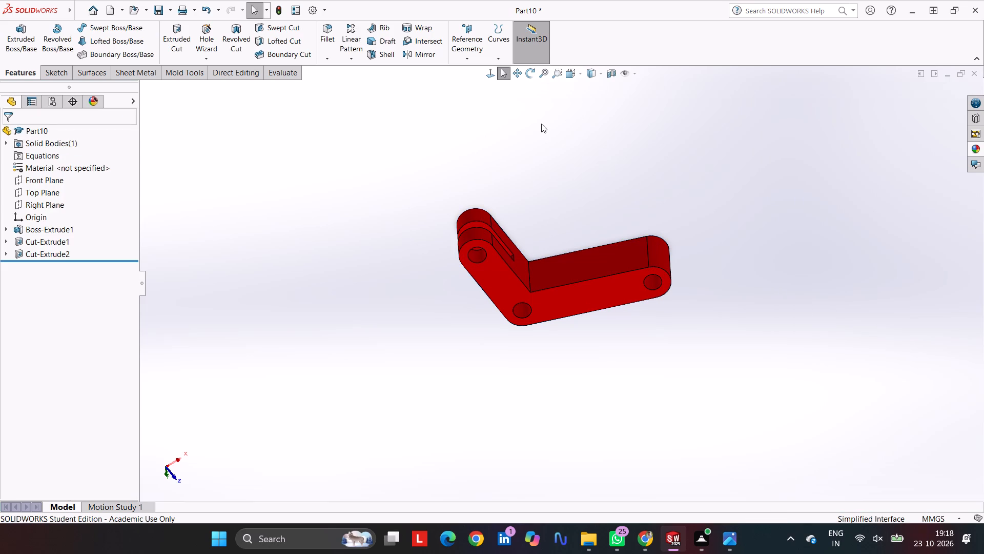
Show the link in isometric view and save the part as Part10.
drag(512, 144, 510, 120)
key(ctrl+7)
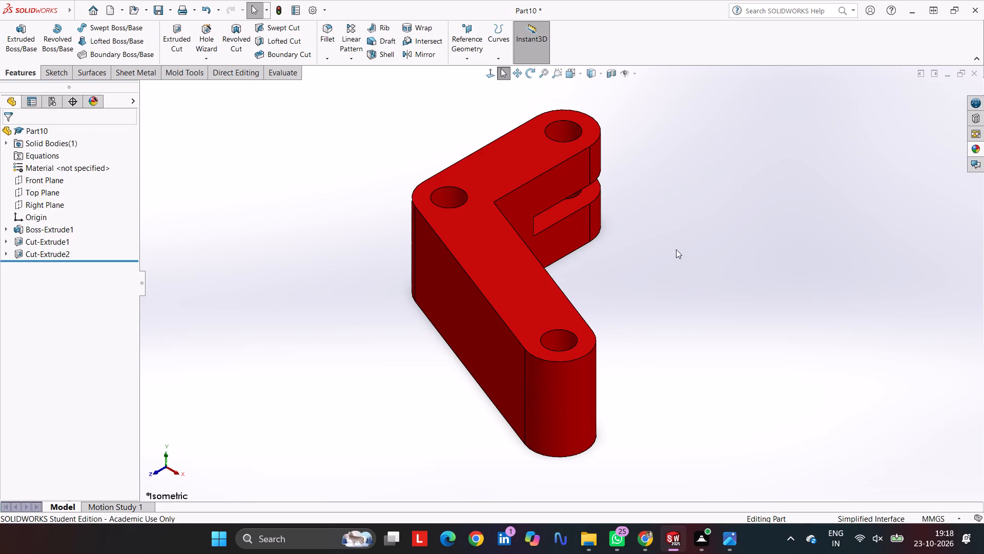
key(ctrl+s)
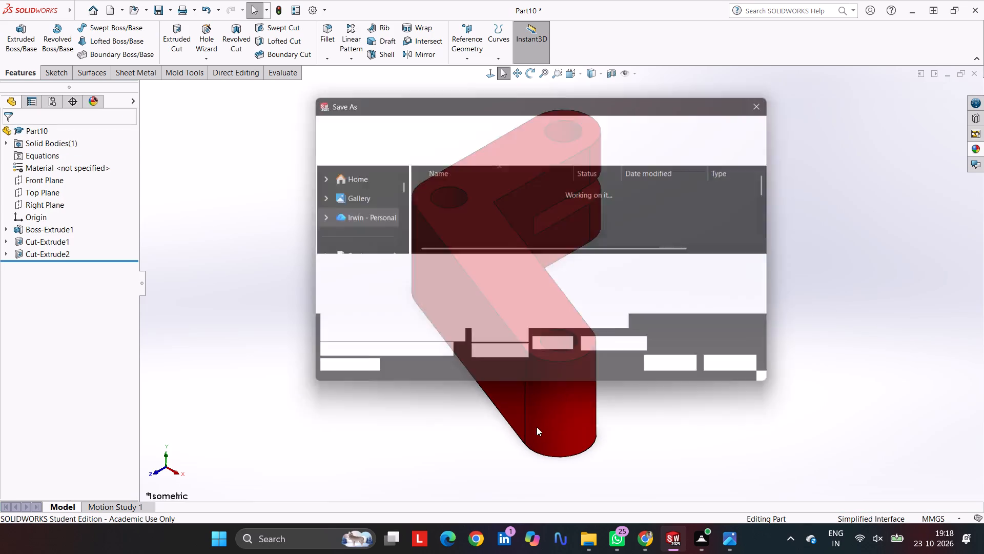
click(687, 375)
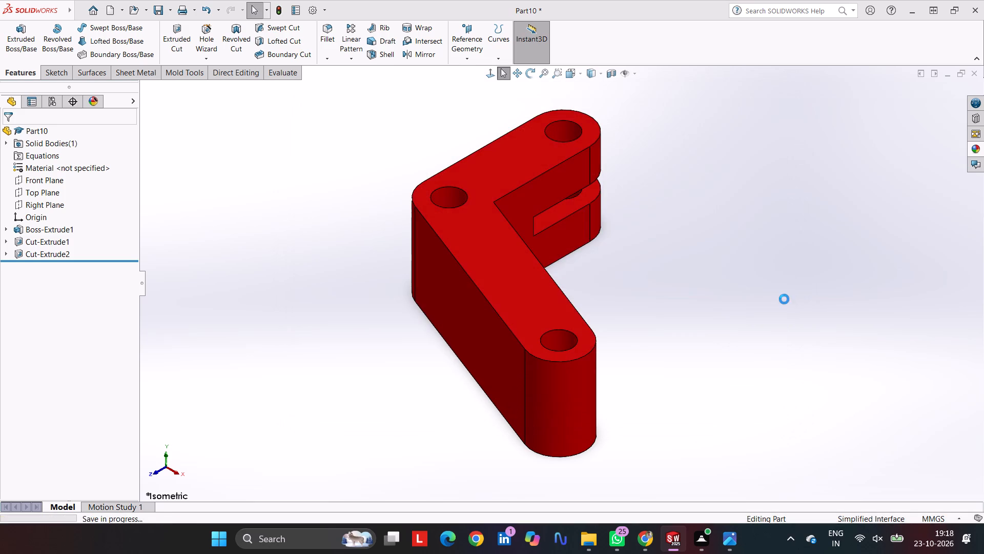
Set the paper size to A4 in the page setup for Microsoft Print to PDF.
key(ctrl+p)
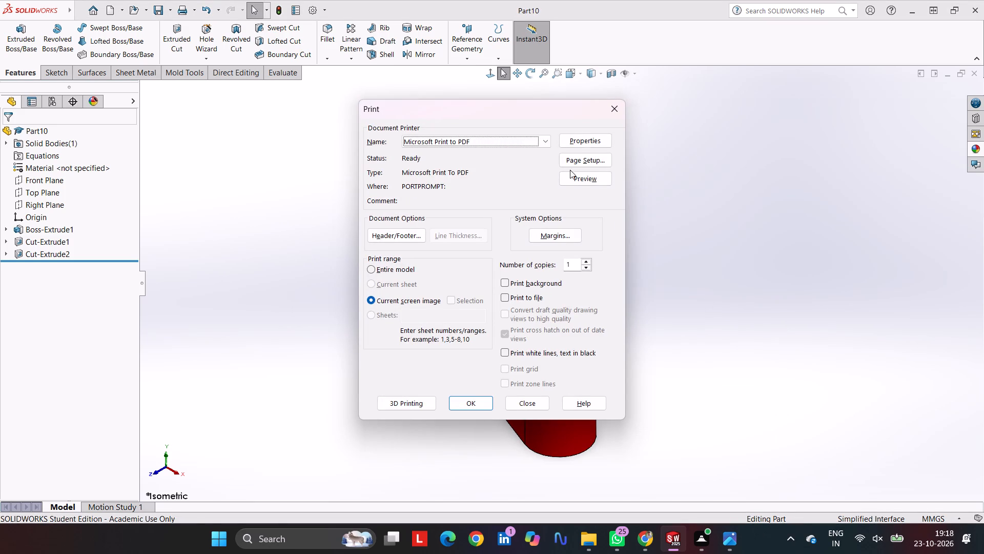
click(586, 164)
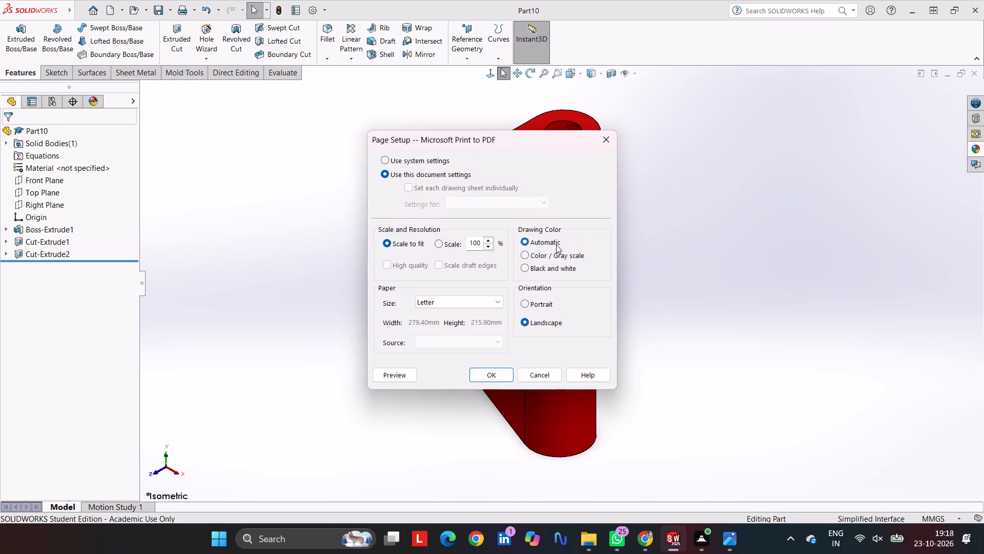
click(474, 302)
scroll(458, 255, up, 9)
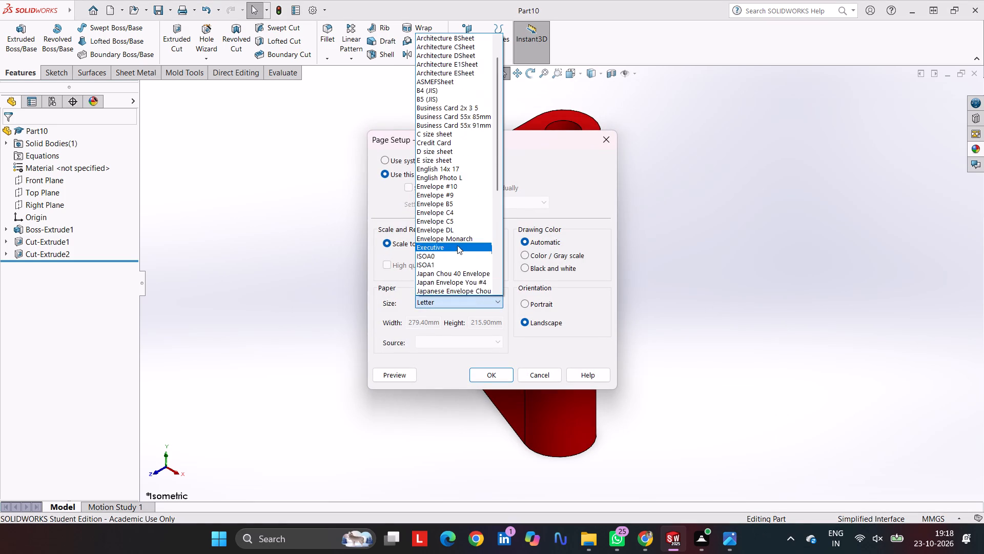
scroll(457, 245, up, 3)
click(464, 55)
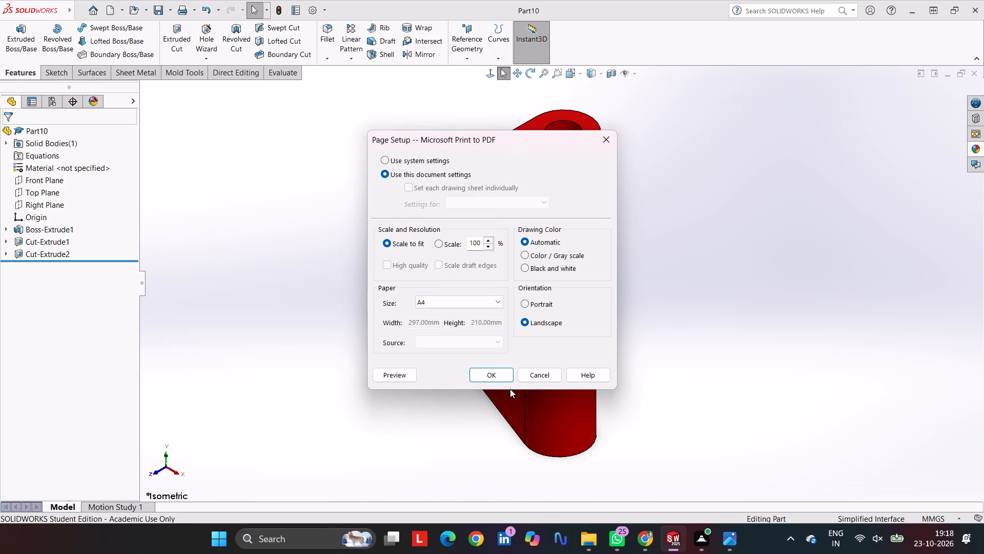
click(502, 381)
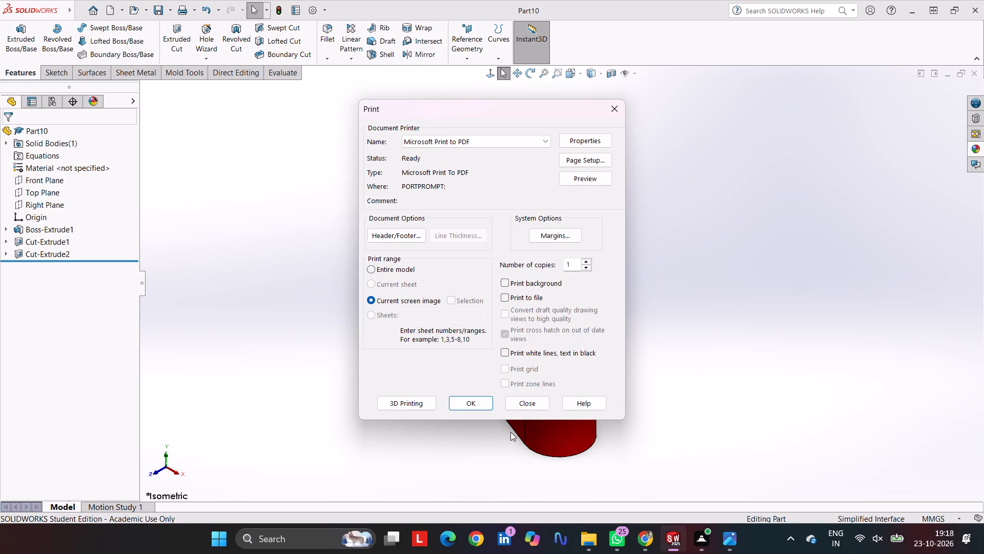
Print the current screen image of the red link to a PDF named 10 in the Manual Mechanical Gripper folder.
click(487, 405)
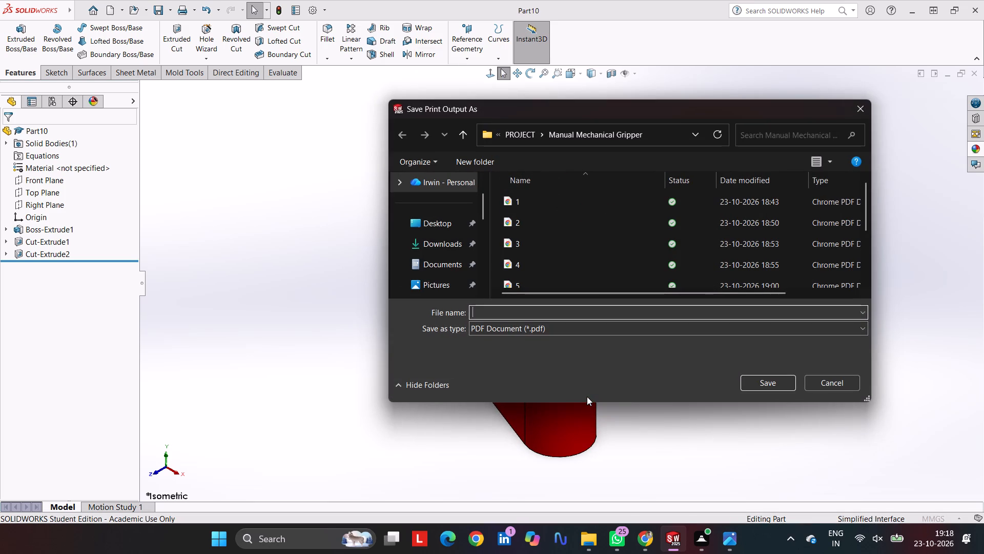
scroll(593, 277, down, 11)
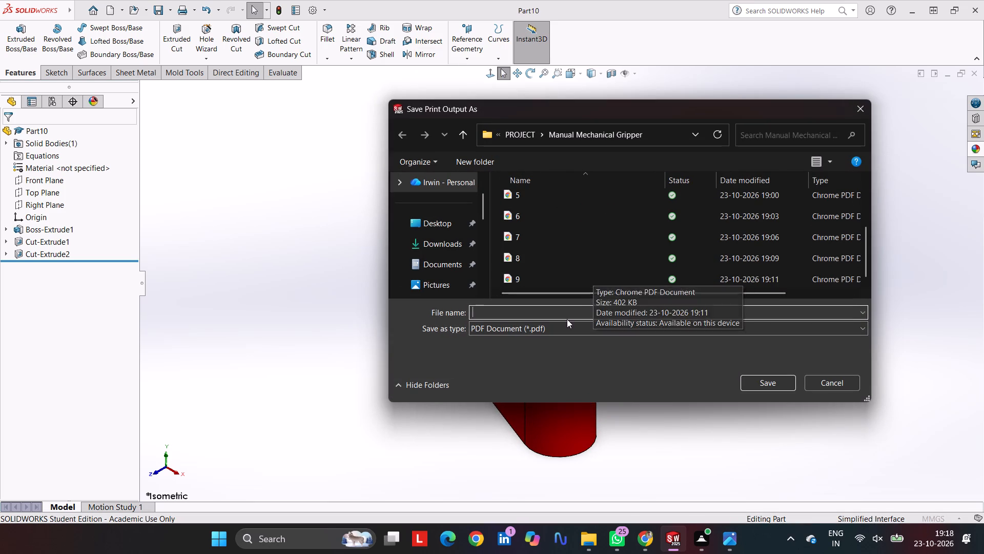
text(10)
key(Return)
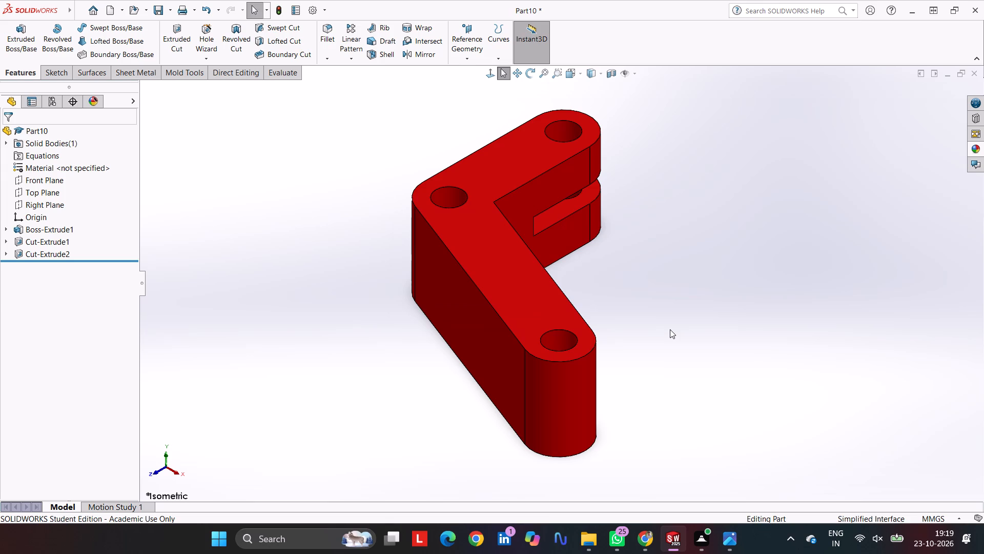
Create a new part and open a sketch on the Top Plane.
key(ctrl+n)
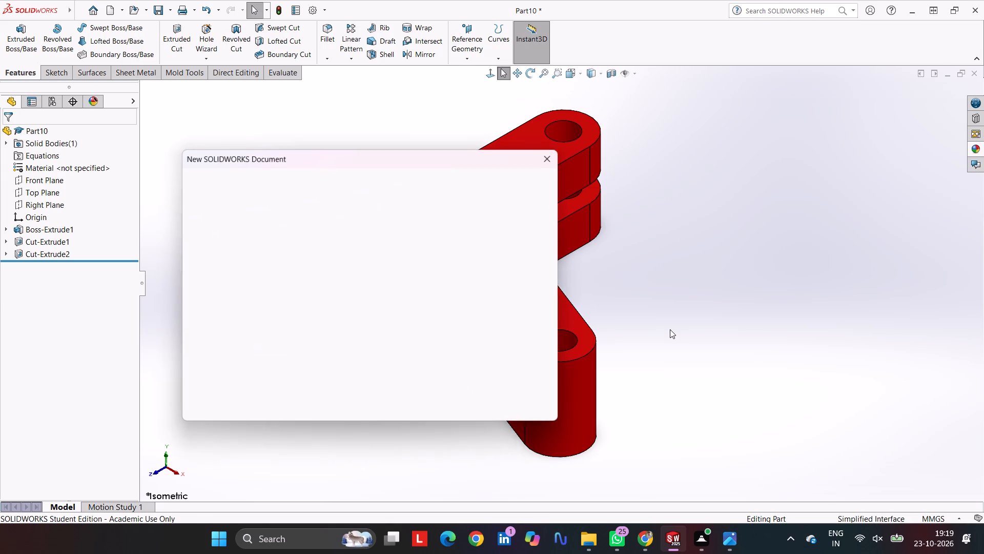
key(Return)
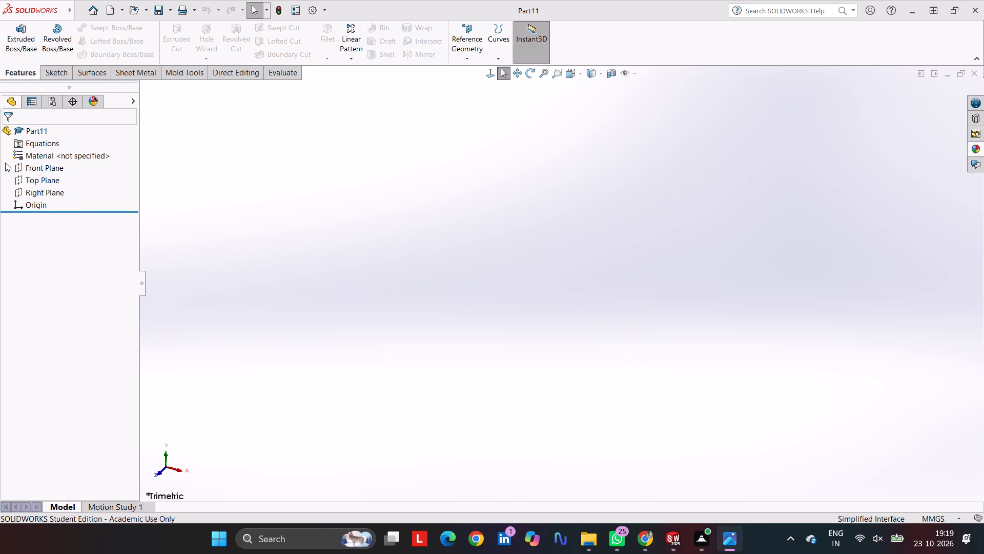
click(50, 180)
click(44, 77)
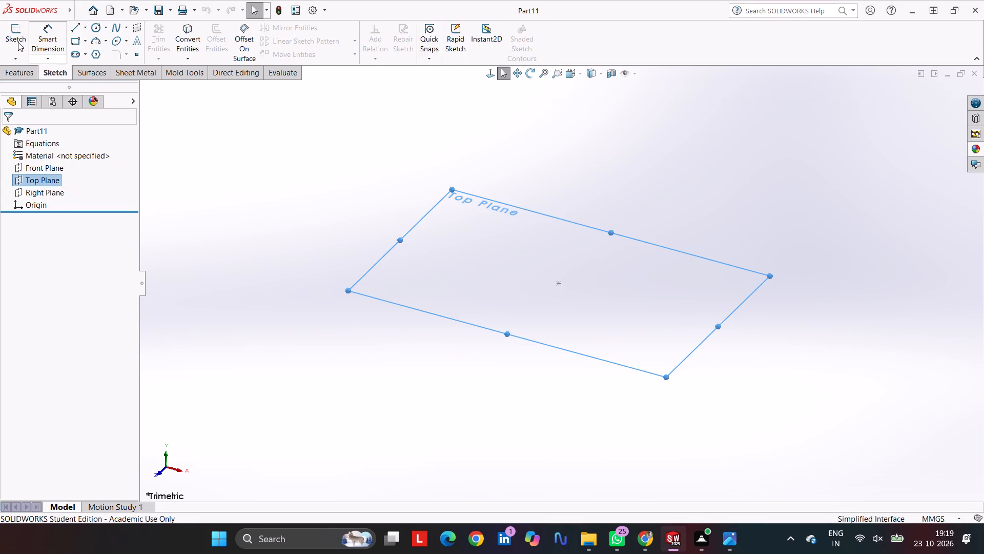
click(18, 41)
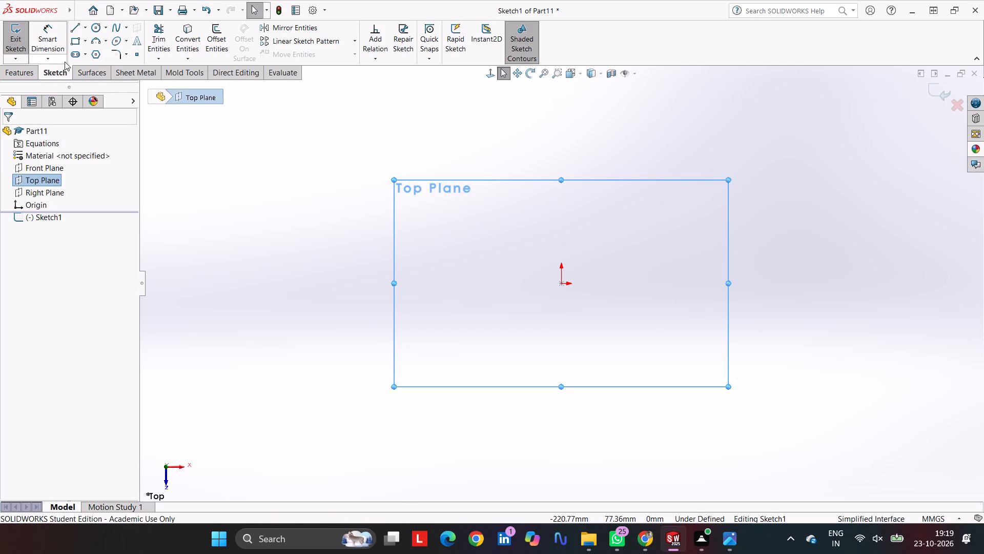
Sketch infinite-length horizontal and vertical construction lines through the origin.
click(74, 30)
click(40, 218)
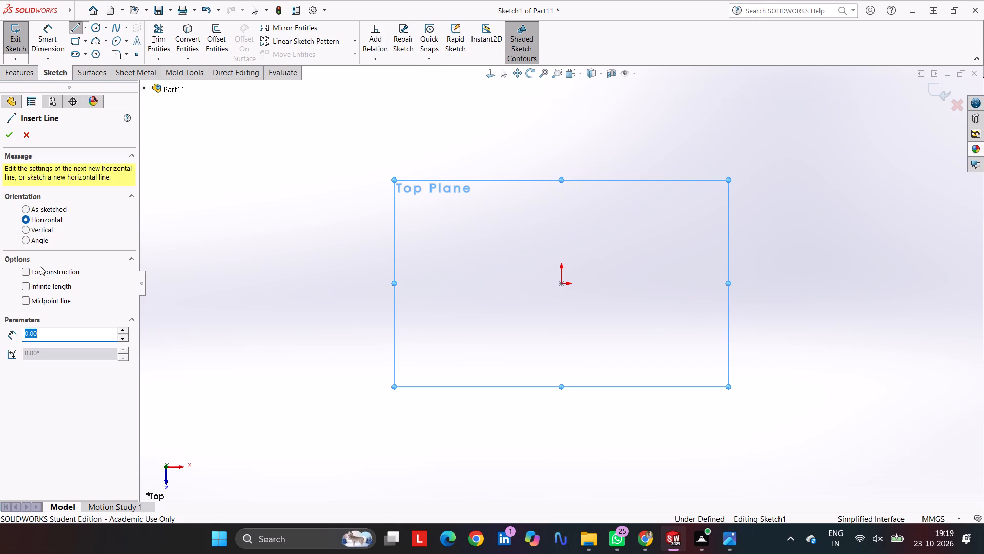
click(43, 286)
click(50, 272)
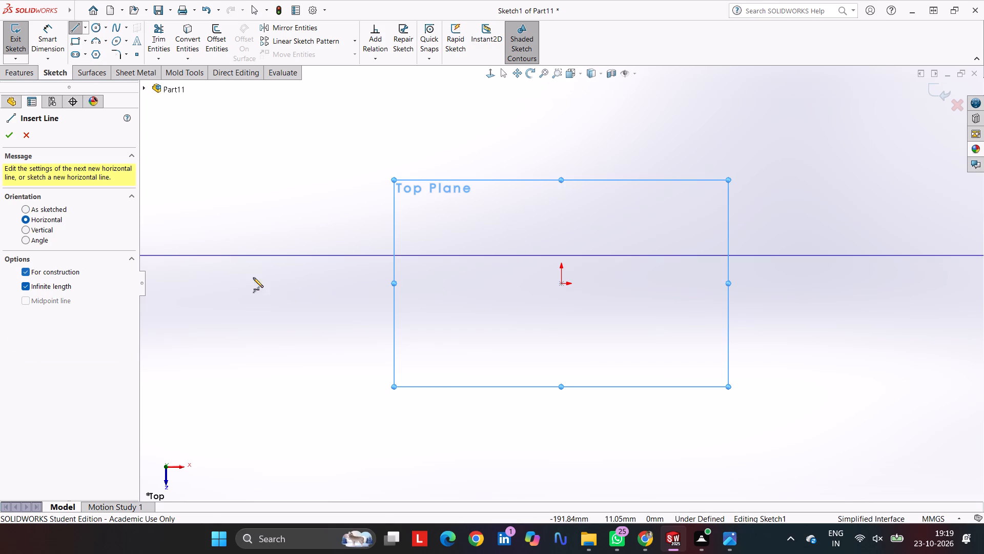
click(562, 283)
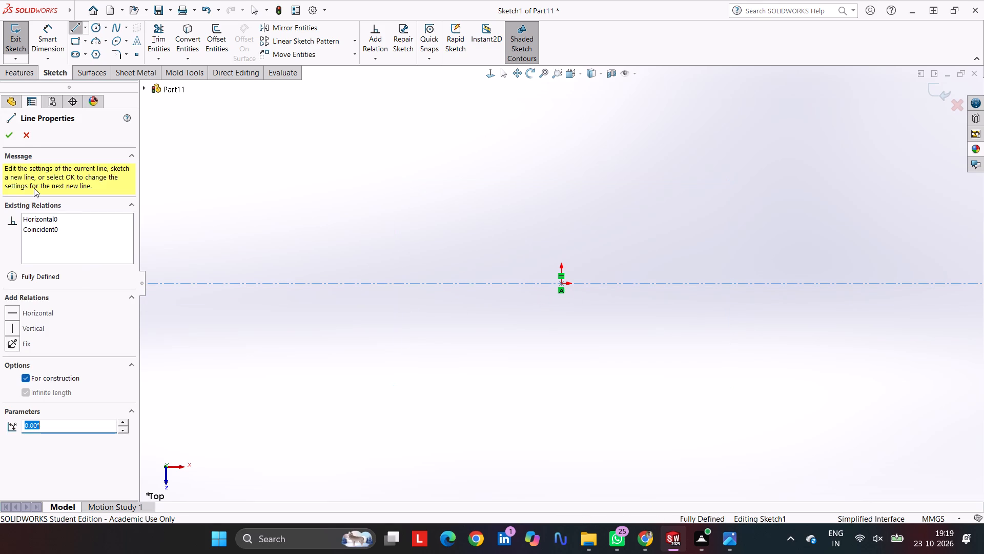
click(11, 131)
click(34, 230)
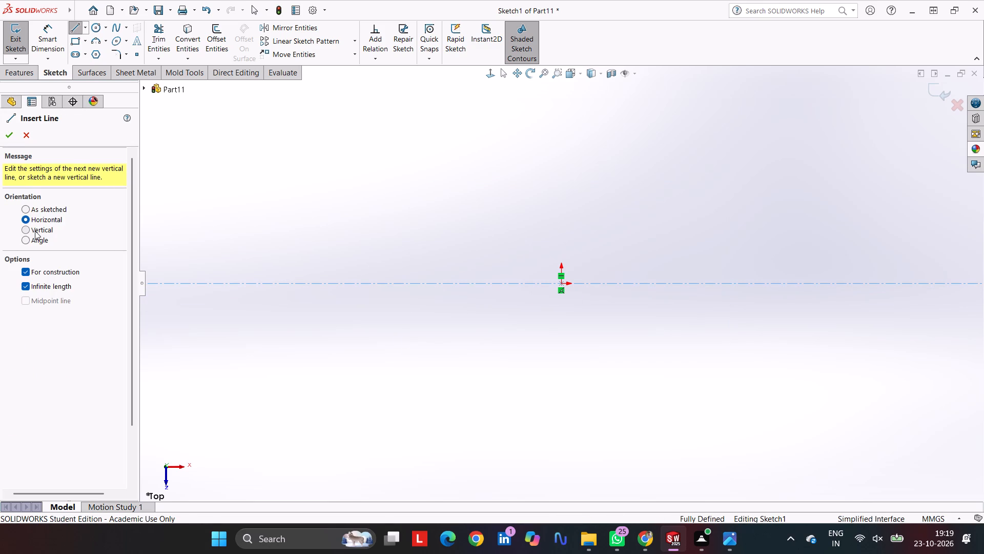
click(562, 282)
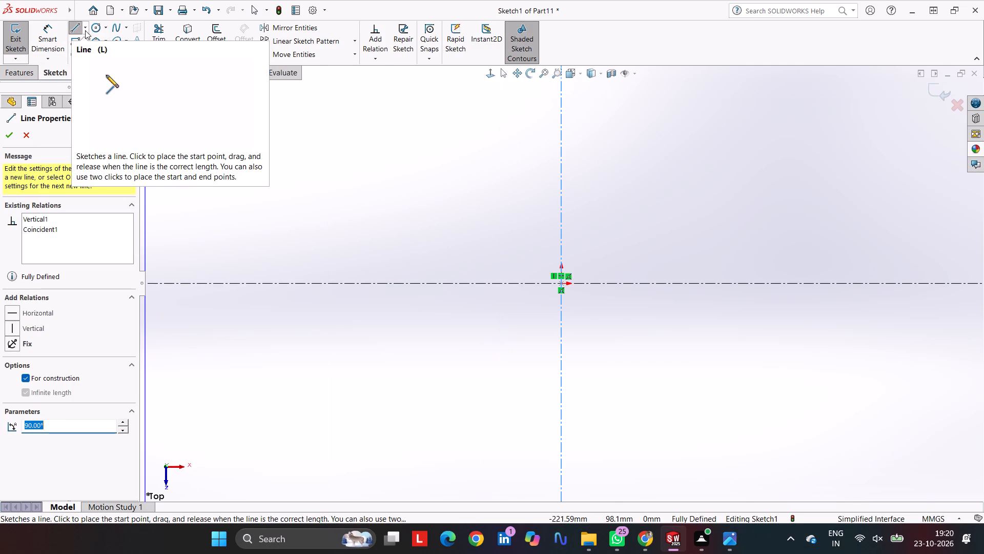
double_click(10, 136)
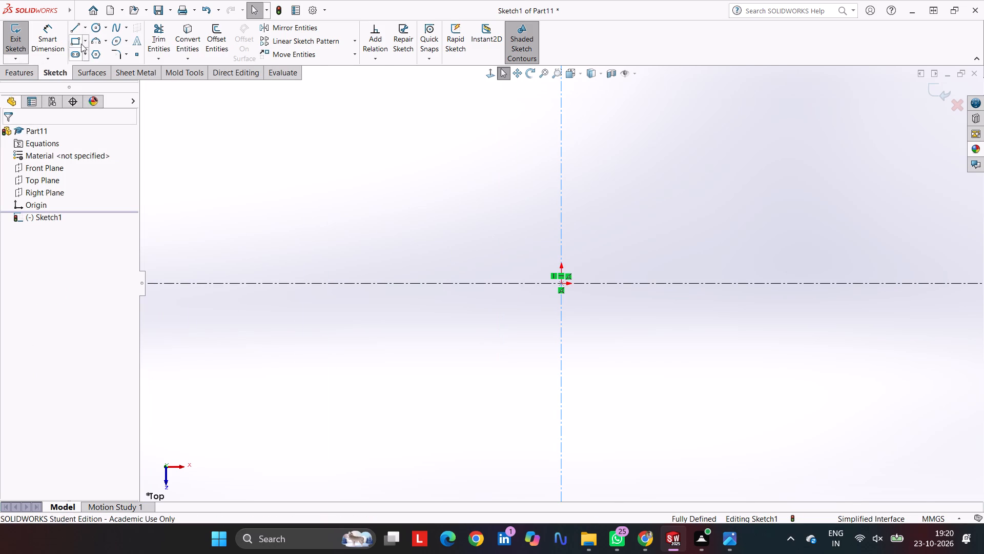
Sketch a closed profile above the horizontal centreline: about 87 mm slanted line from the origin, long sloping edge, 32 mm end edge, and base interrupted by a semicircular arc.
click(74, 32)
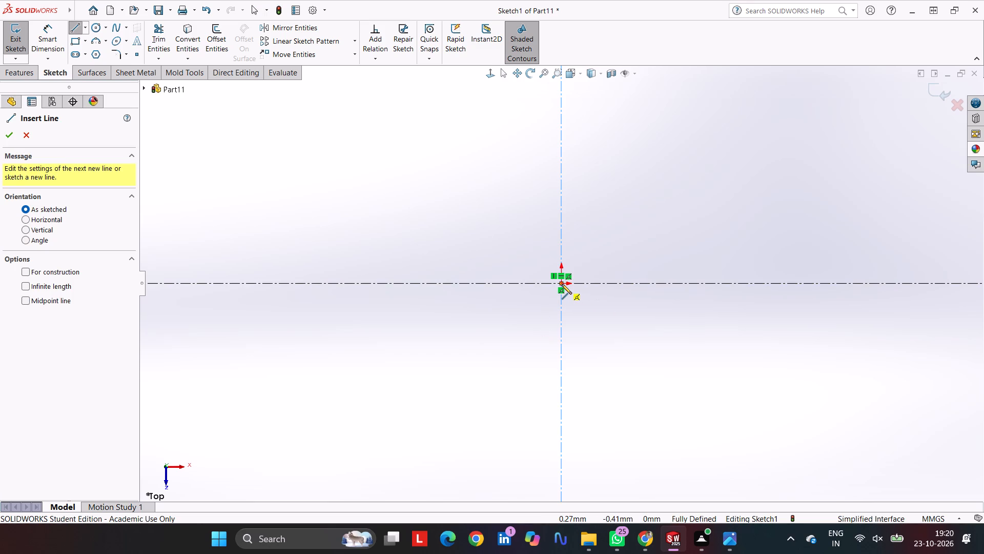
click(561, 284)
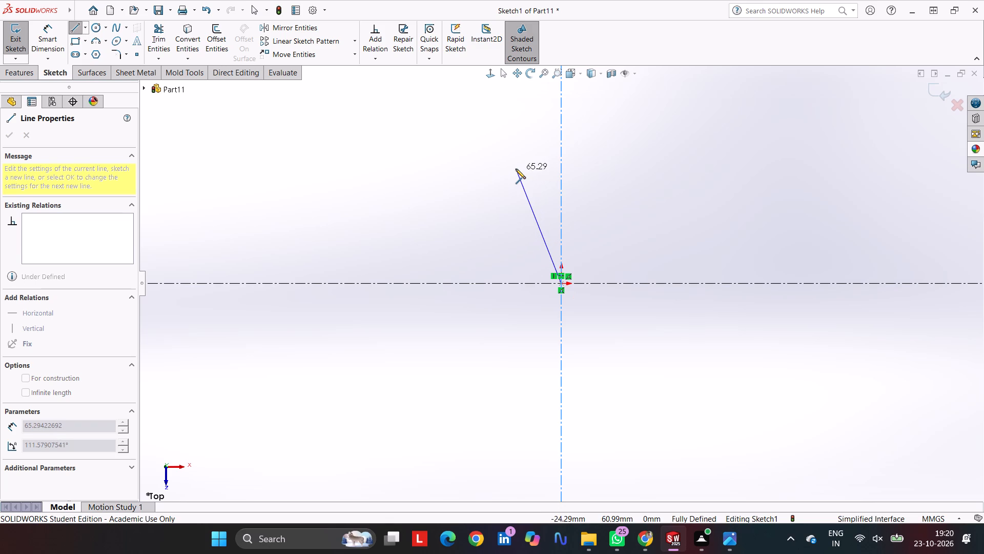
click(512, 127)
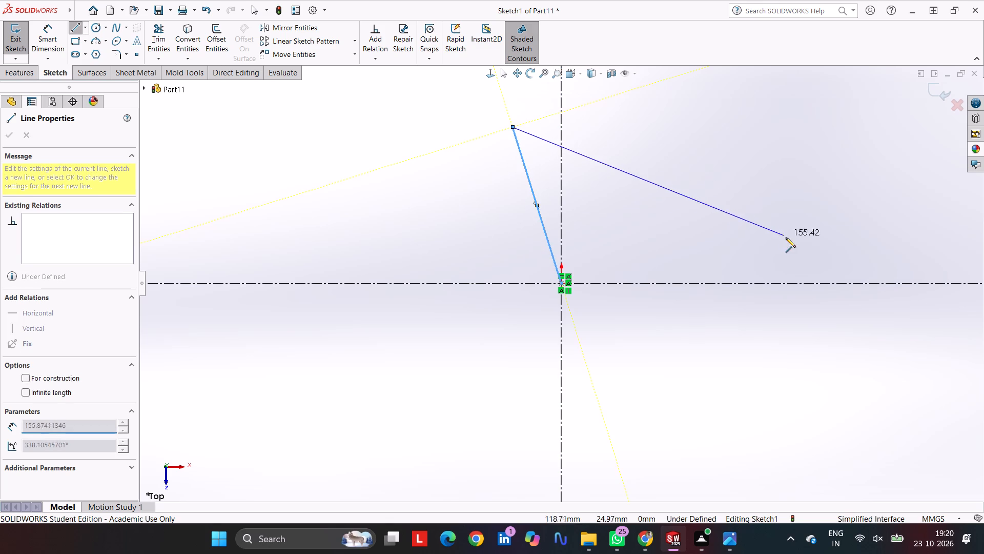
click(818, 237)
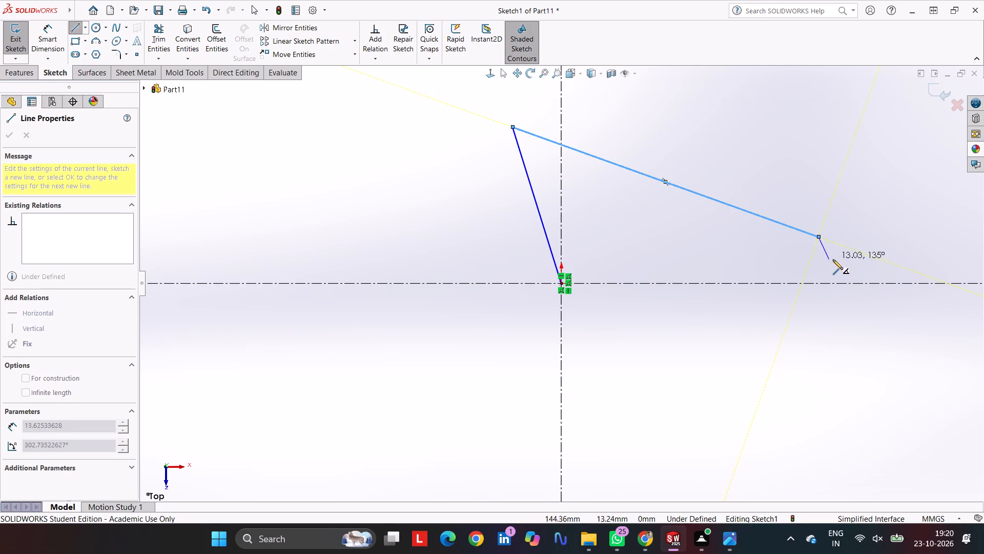
click(856, 282)
click(802, 282)
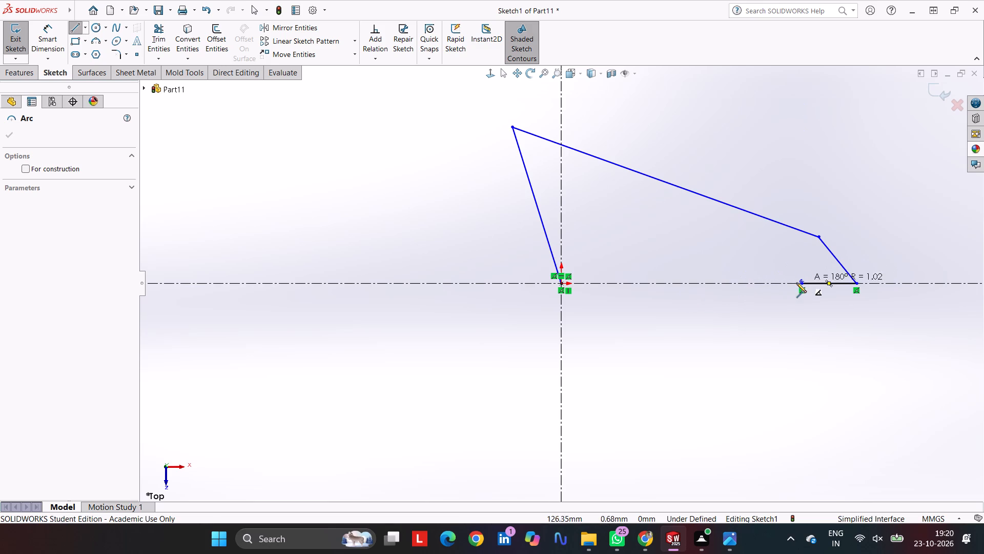
click(688, 282)
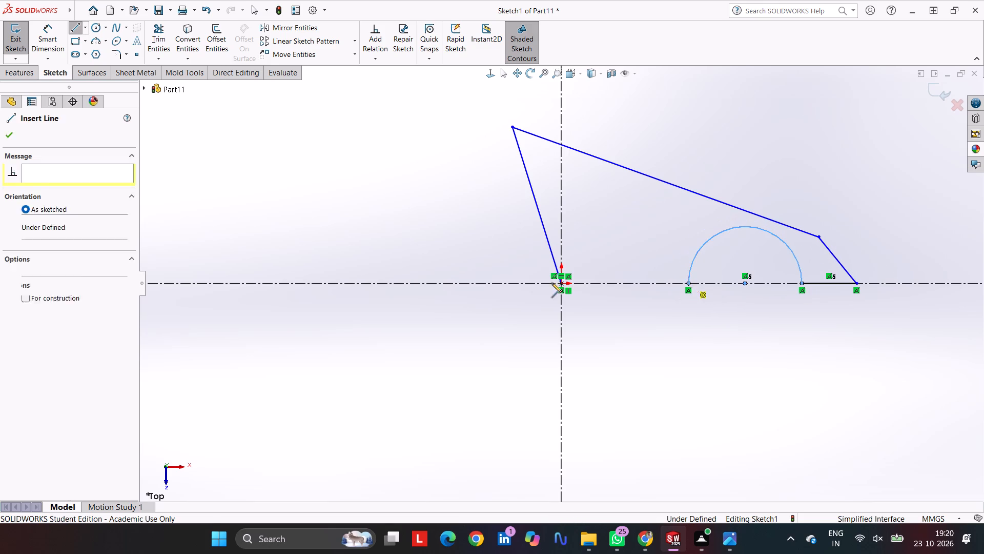
click(561, 282)
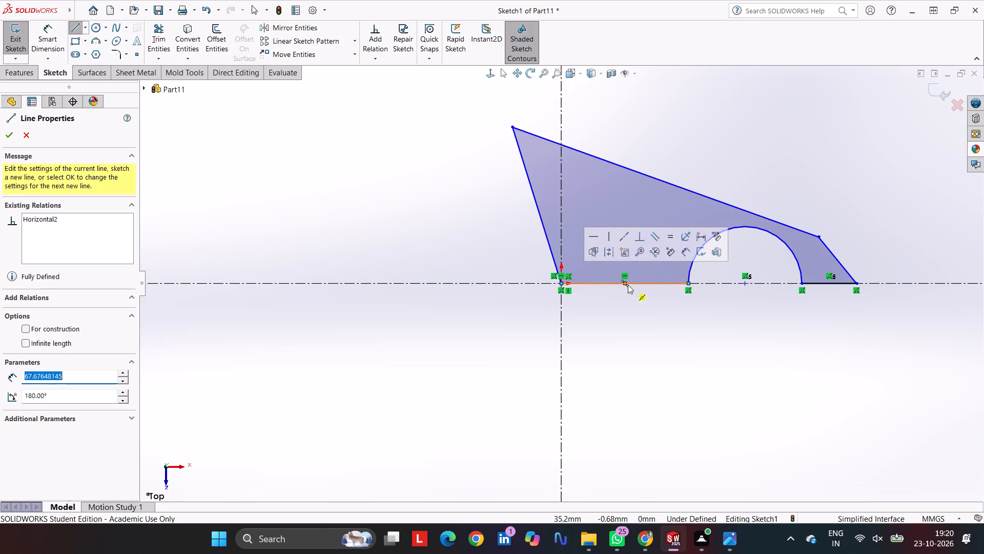
key(Escape)
key(Escape)
key(Escape)
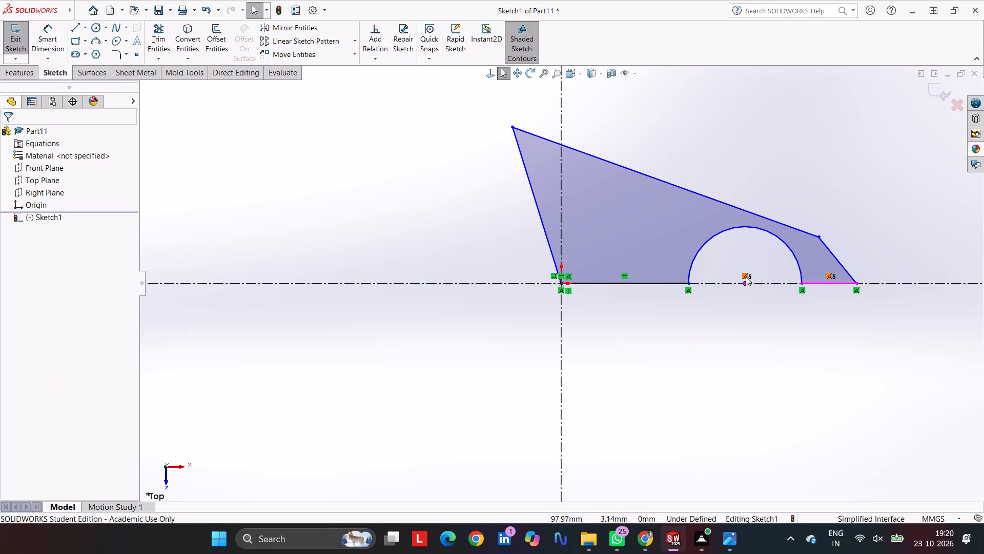
Delete the relations tying the arc's centre and both its endpoints to the horizontal centreline, shifting the arc about 22 mm toward the origin.
click(746, 276)
key(Delete)
key(Escape)
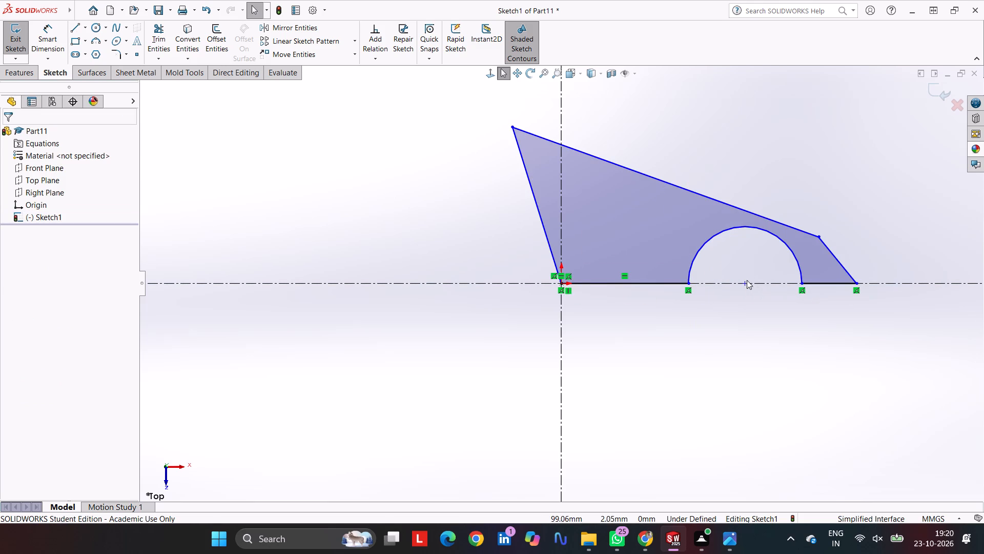
drag(746, 282, 704, 331)
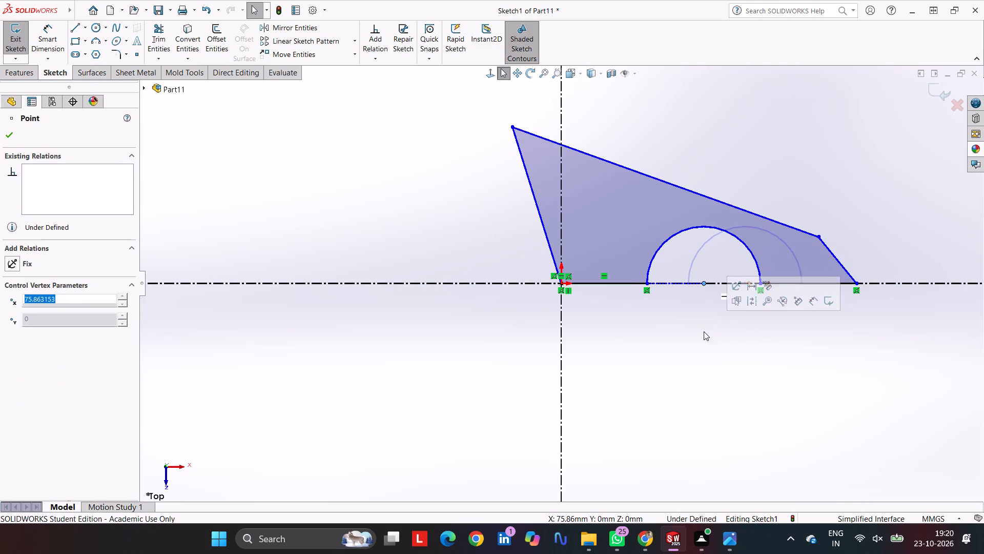
key(Escape)
click(645, 293)
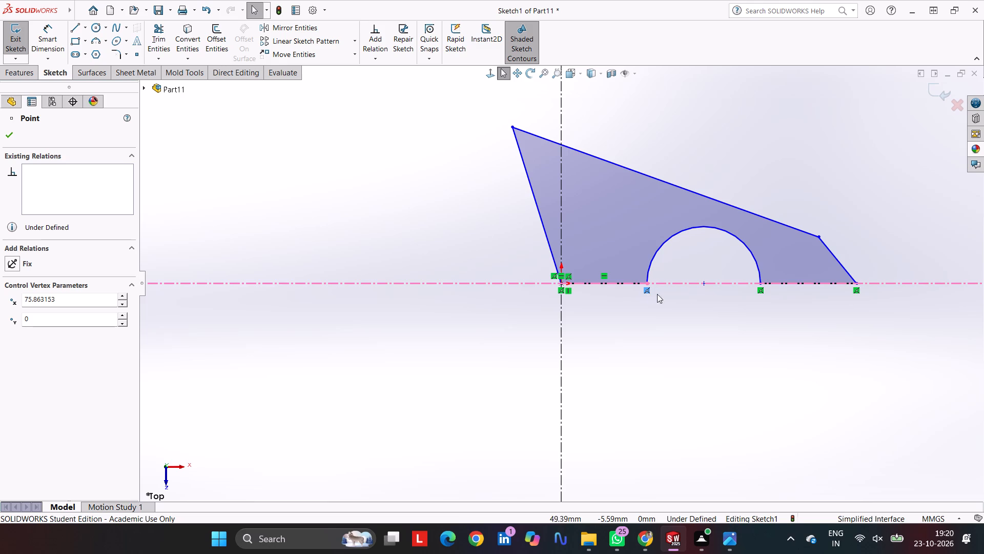
key(Delete)
click(761, 292)
key(Delete)
Flatten the arc by moving its centre below the horizontal centreline and placing its far endpoint back on that line.
drag(702, 284, 703, 285)
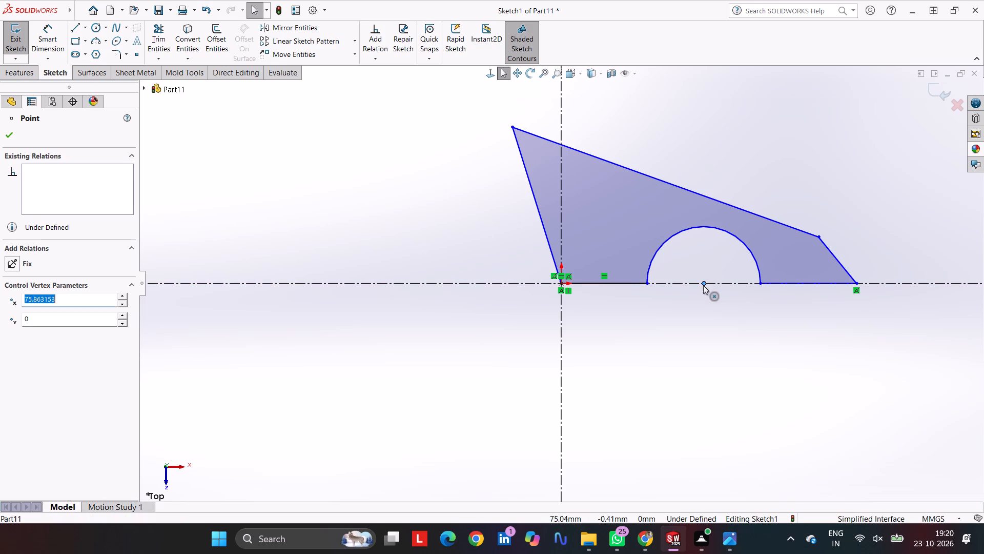
drag(703, 285, 698, 366)
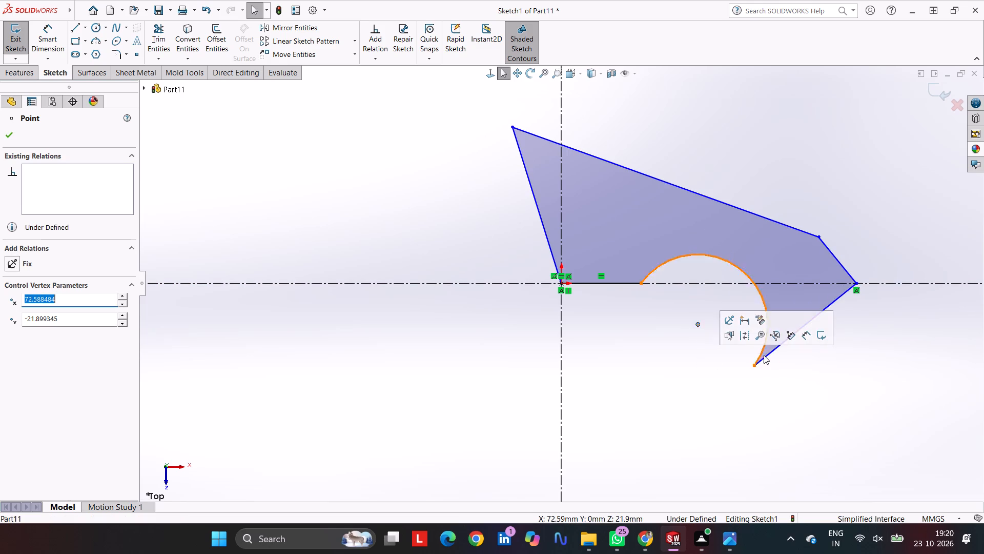
drag(752, 366, 760, 285)
click(712, 378)
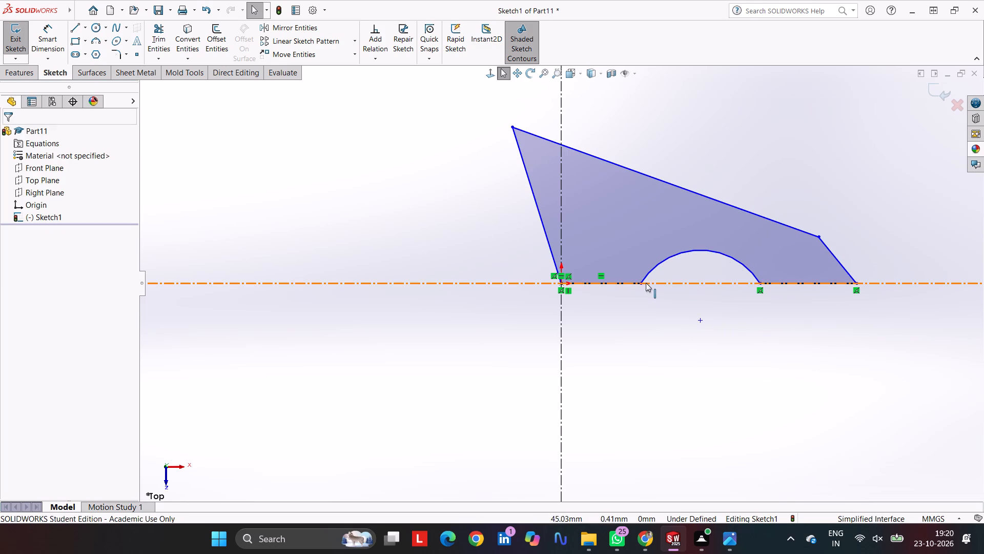
Add a Horizontal relation between the arc's two endpoints.
click(640, 283)
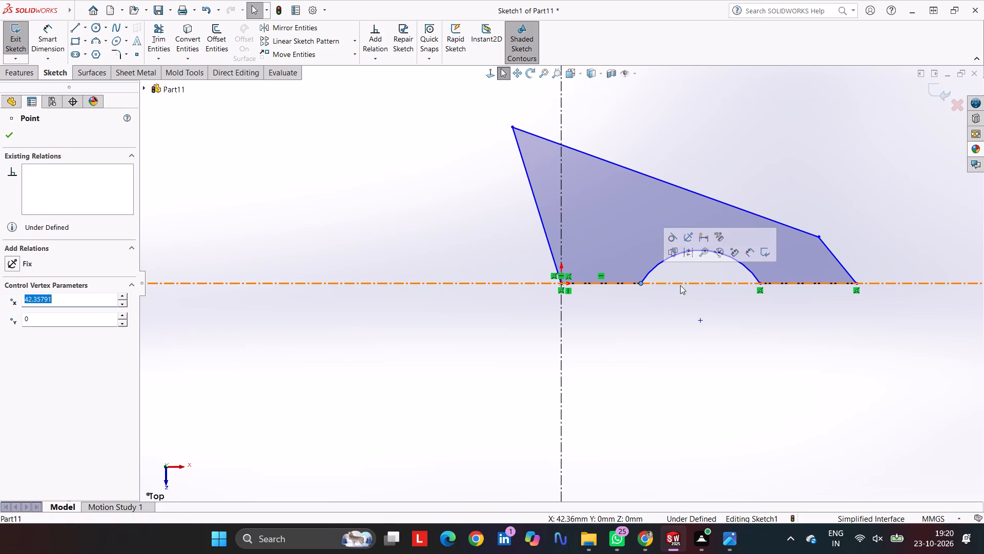
ctrl+click(758, 283)
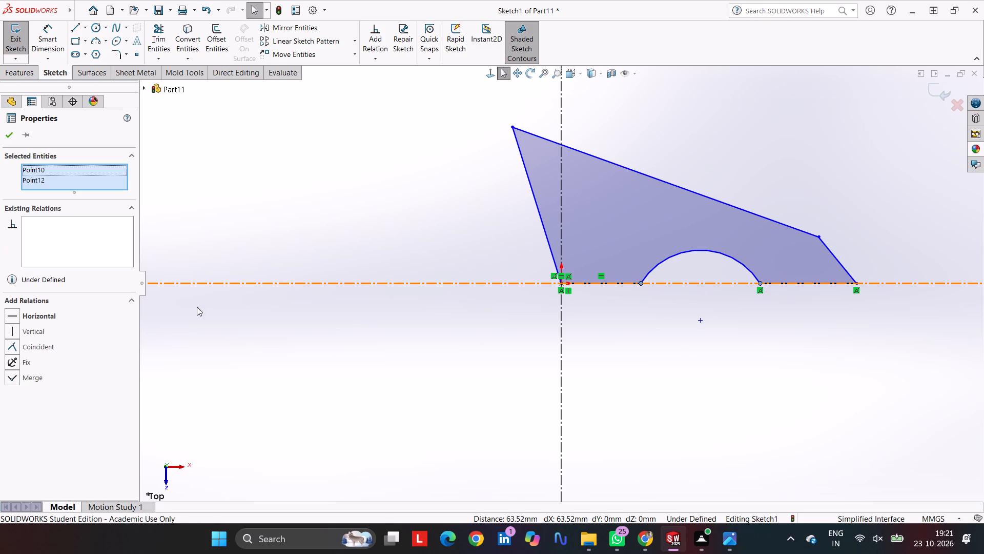
click(48, 318)
click(479, 333)
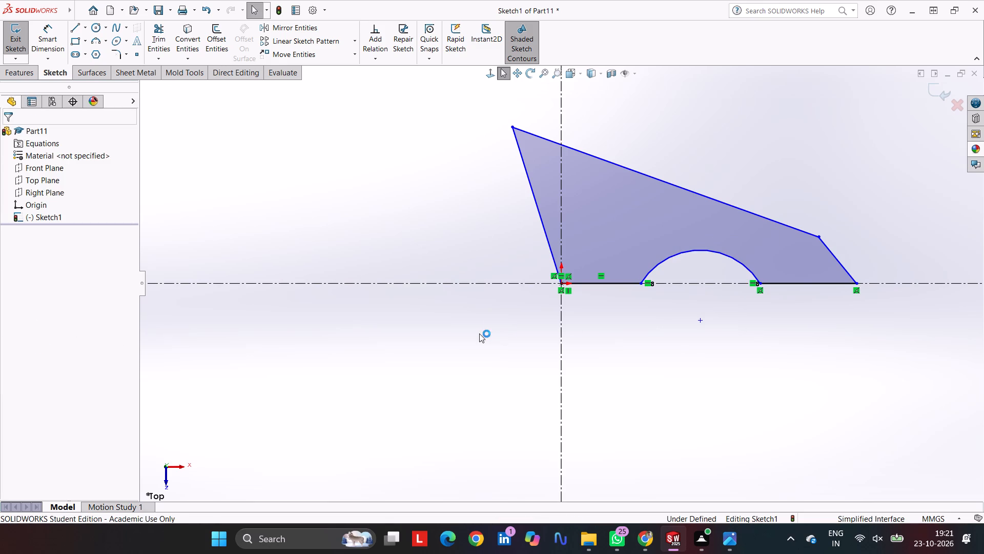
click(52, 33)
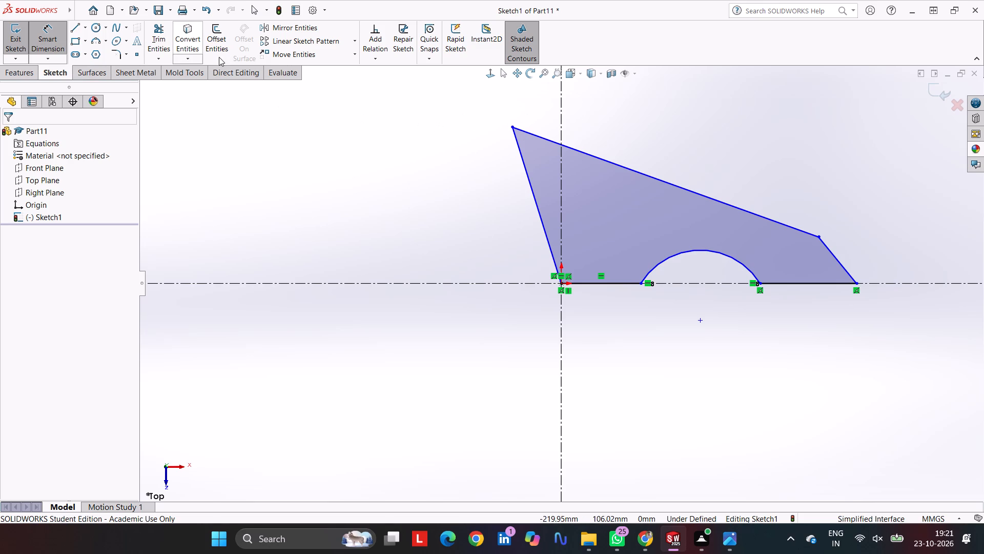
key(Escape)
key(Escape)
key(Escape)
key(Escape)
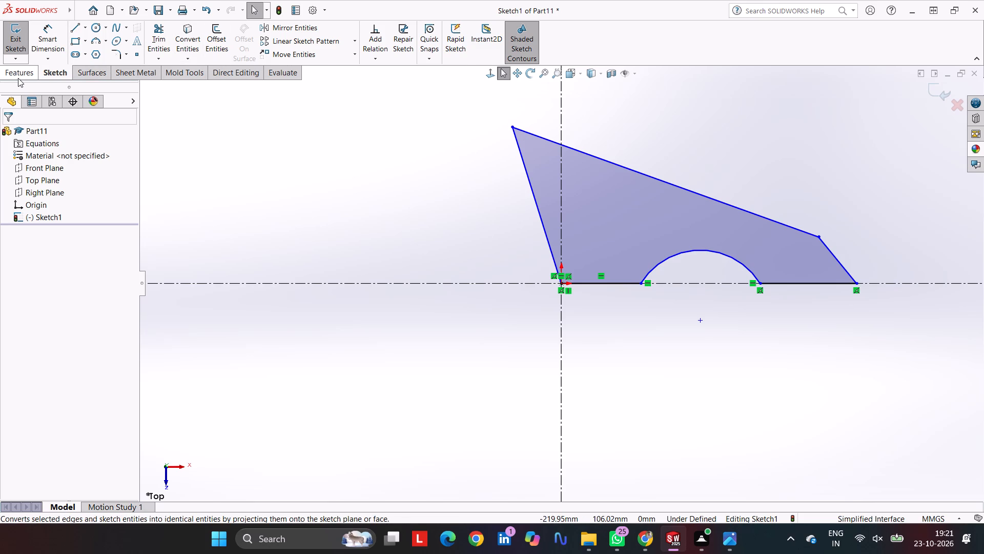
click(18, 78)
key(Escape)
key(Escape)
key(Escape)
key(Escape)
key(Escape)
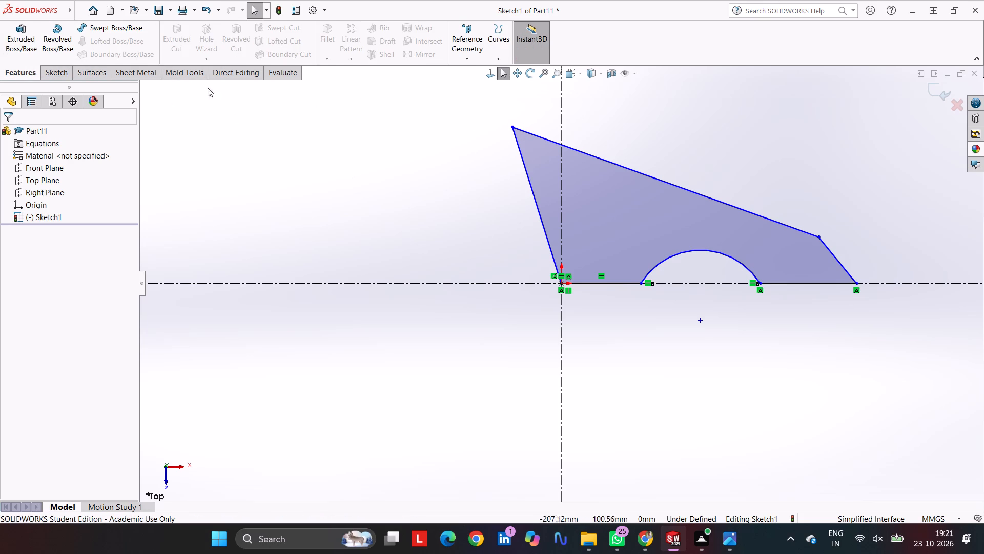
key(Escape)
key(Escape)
Fillet the profile's upper corner, between the slanted line from the origin and the long sloping edge, with an 8 mm radius.
click(548, 138)
click(519, 154)
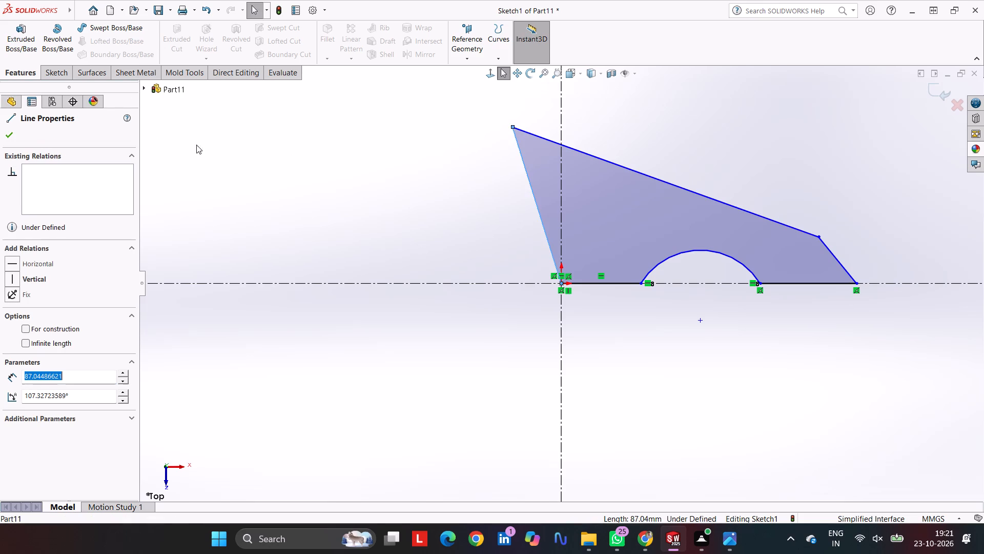
click(60, 77)
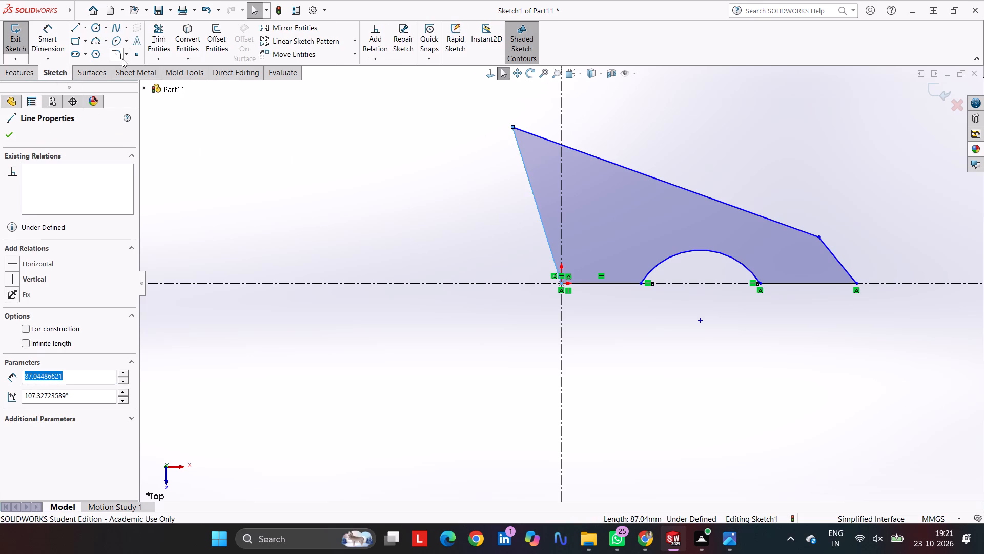
click(122, 58)
click(541, 137)
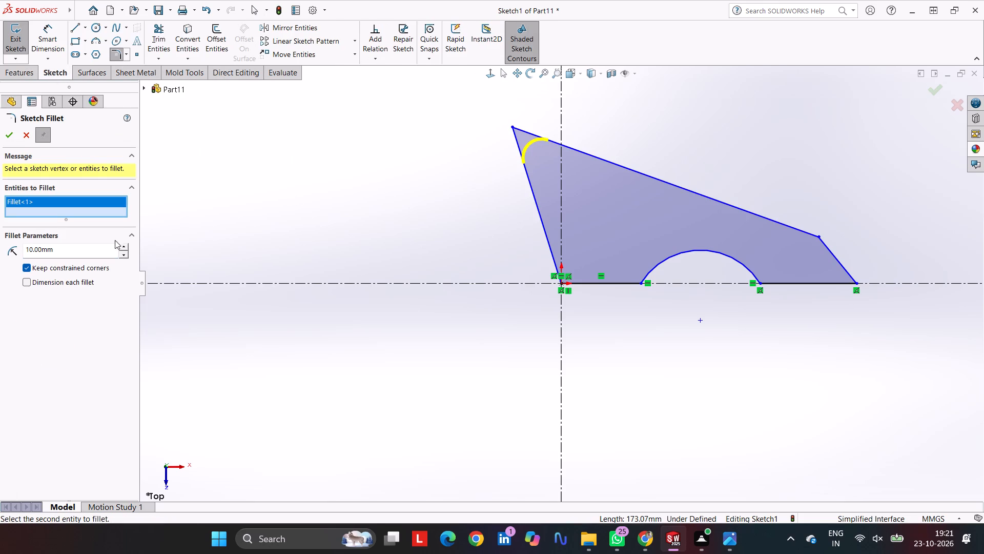
drag(72, 253, 0, 253)
key(8)
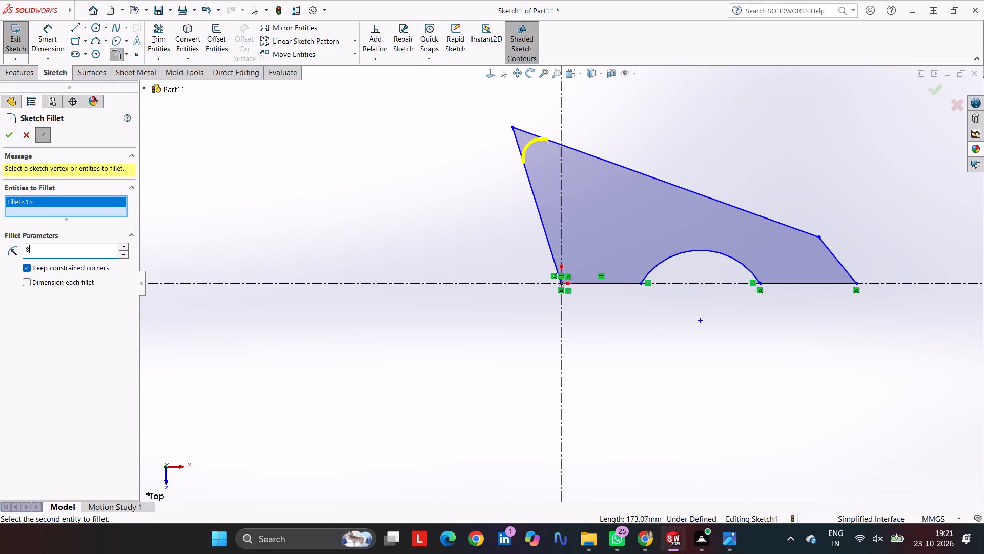
key(Return)
key(Return)
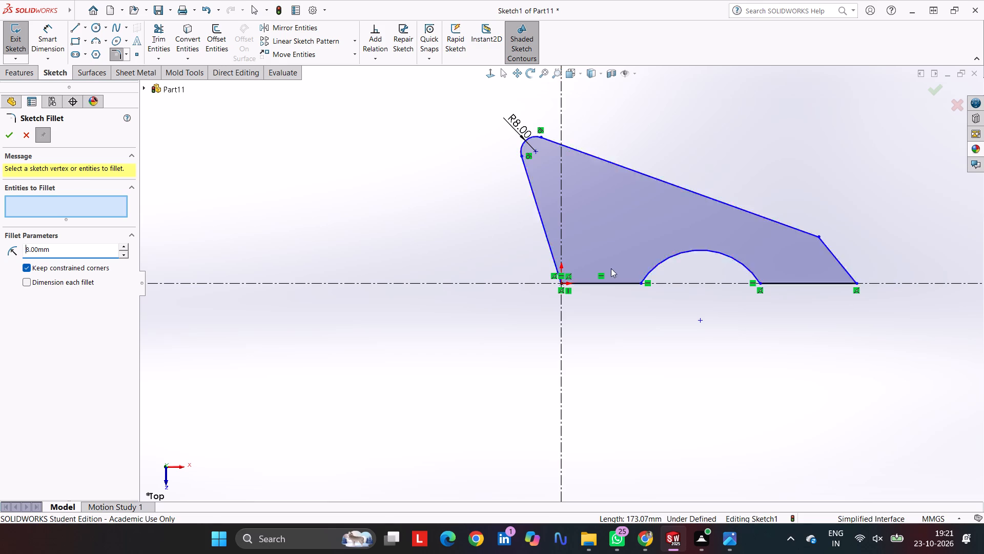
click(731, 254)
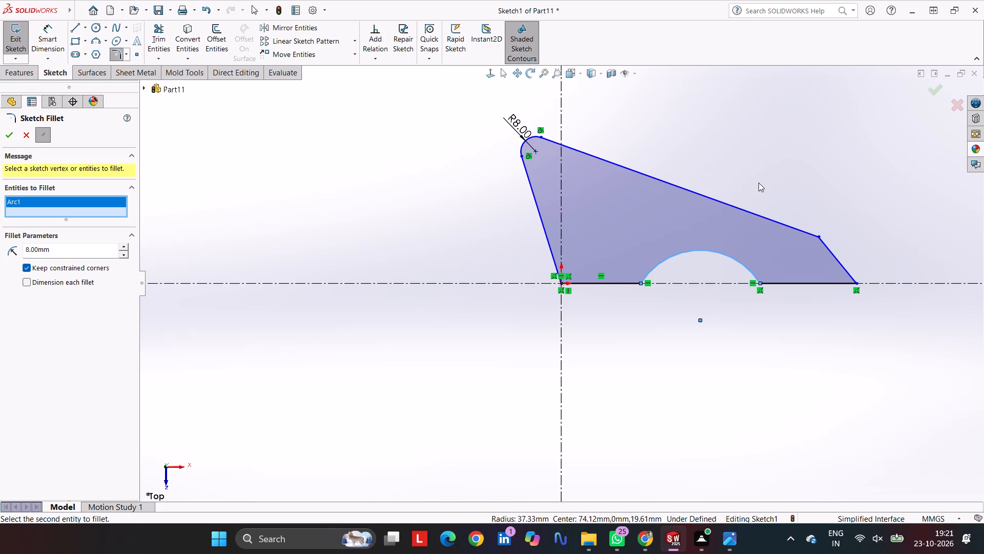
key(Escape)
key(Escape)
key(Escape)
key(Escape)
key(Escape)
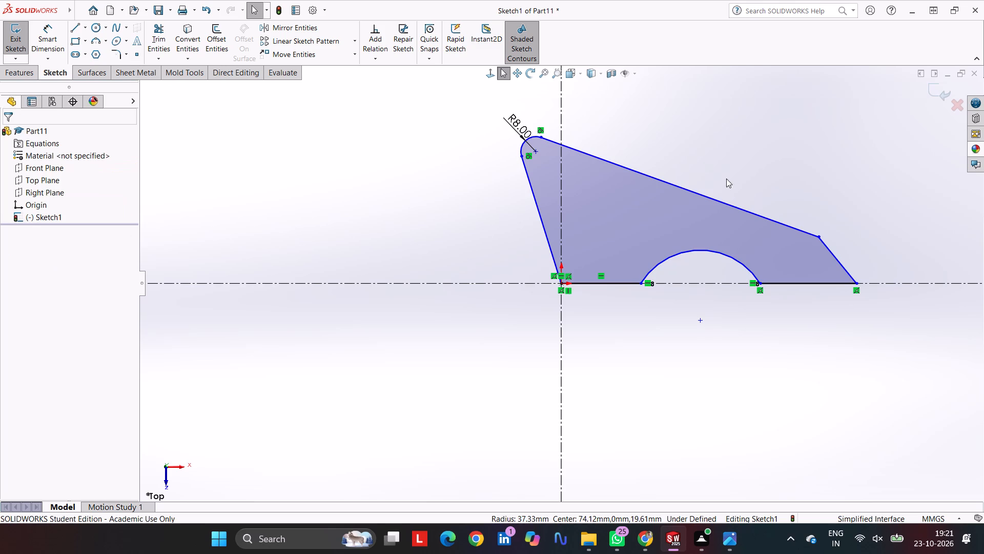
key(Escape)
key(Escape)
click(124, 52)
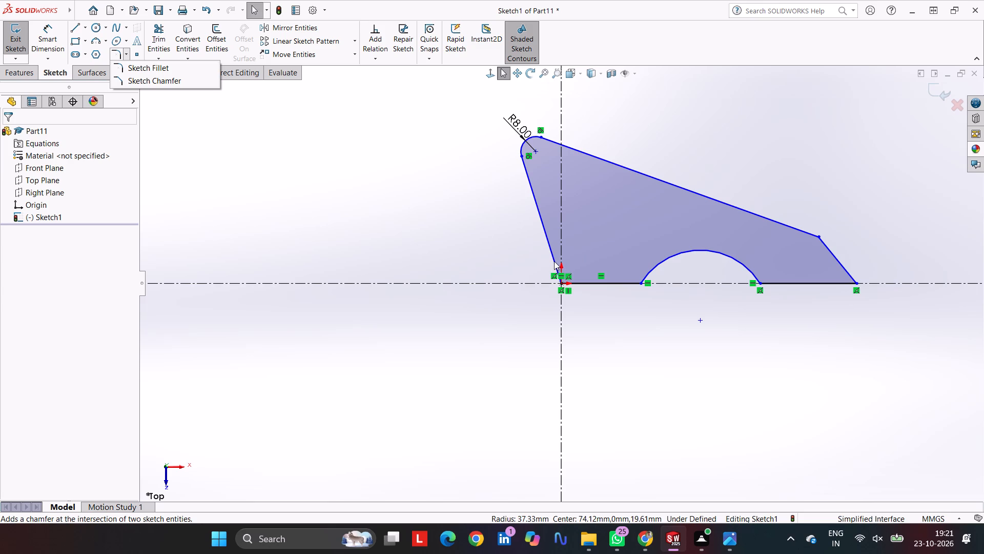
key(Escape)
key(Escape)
Add 5 mm sketch fillets at the origin corner, the far base corner, and the corner between the long sloping edge and end edge.
click(116, 54)
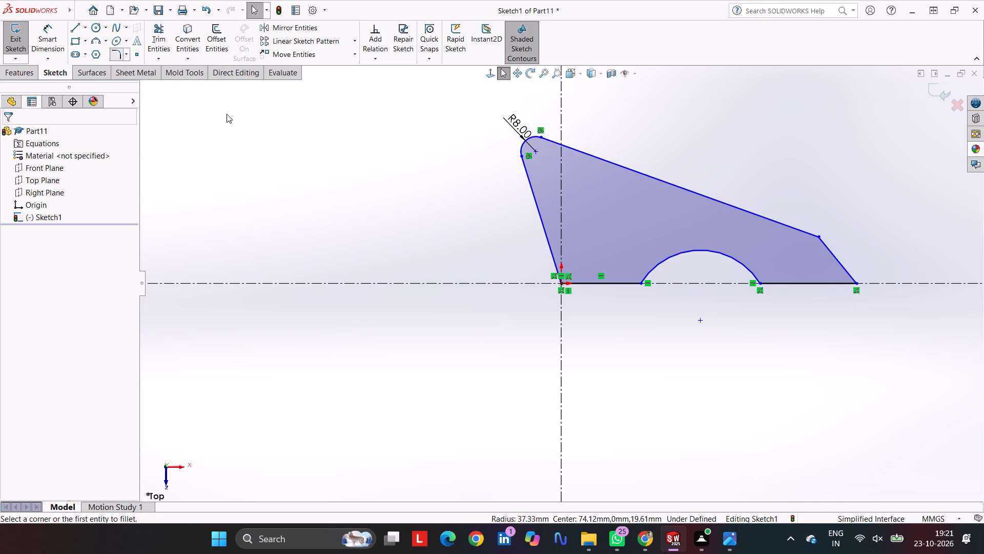
click(586, 282)
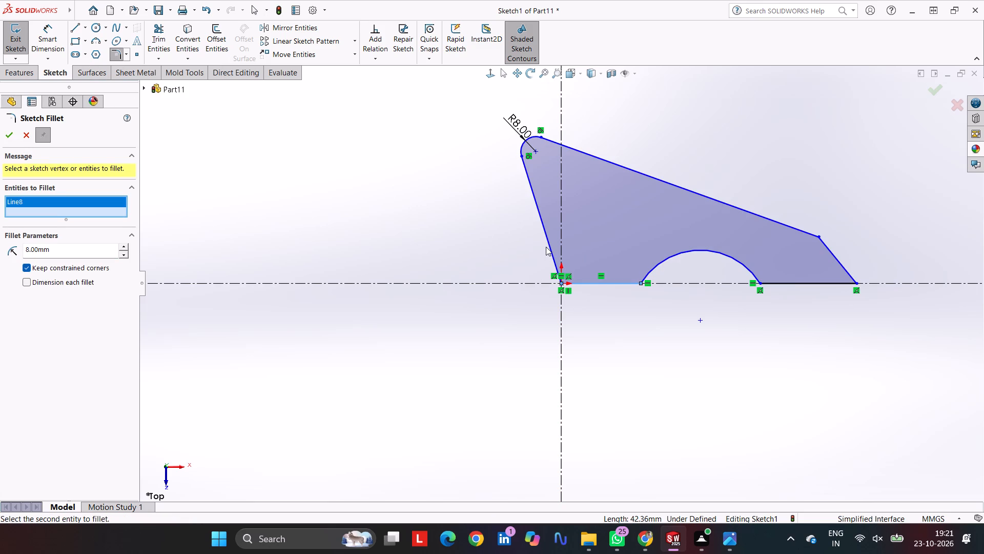
click(548, 247)
click(78, 243)
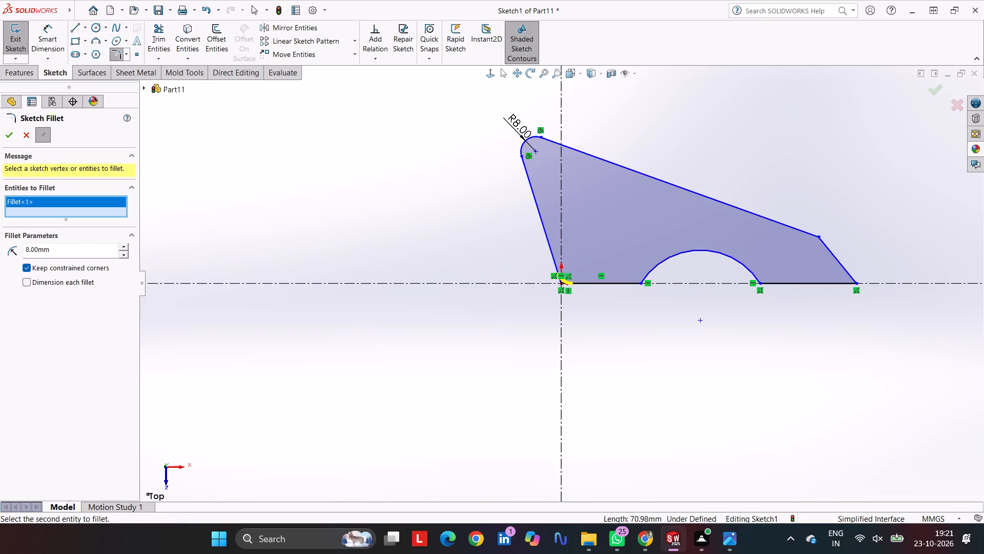
click(75, 256)
drag(75, 256, 0, 244)
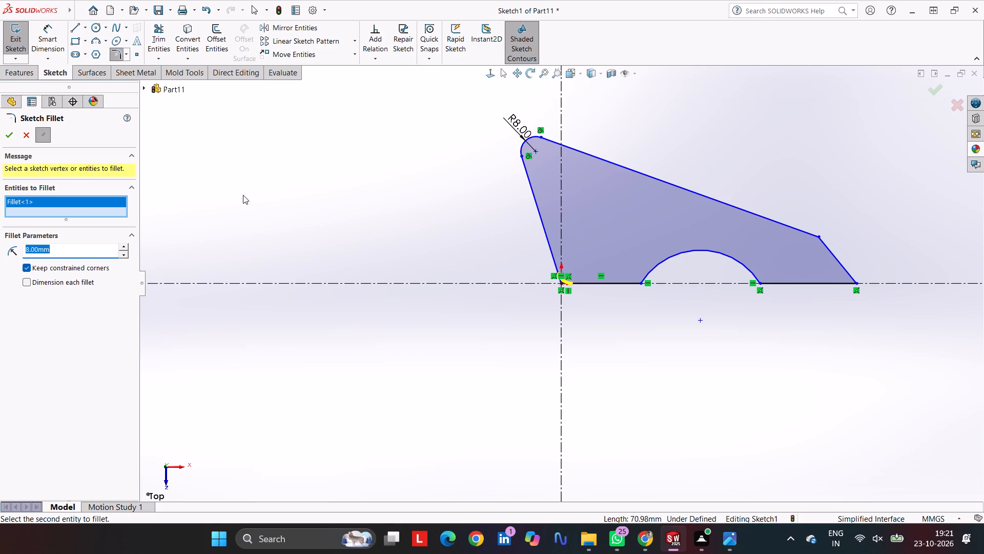
key(5)
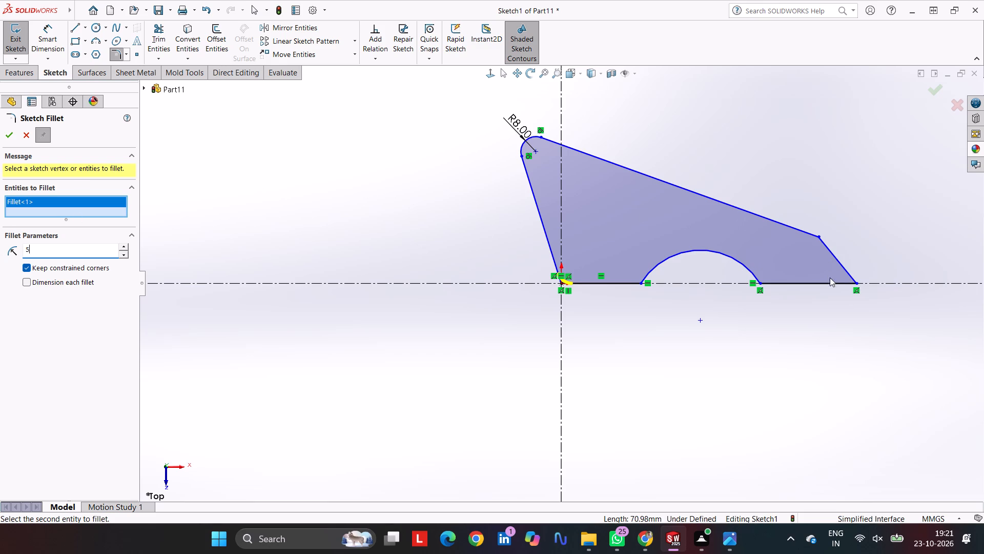
click(833, 282)
click(844, 266)
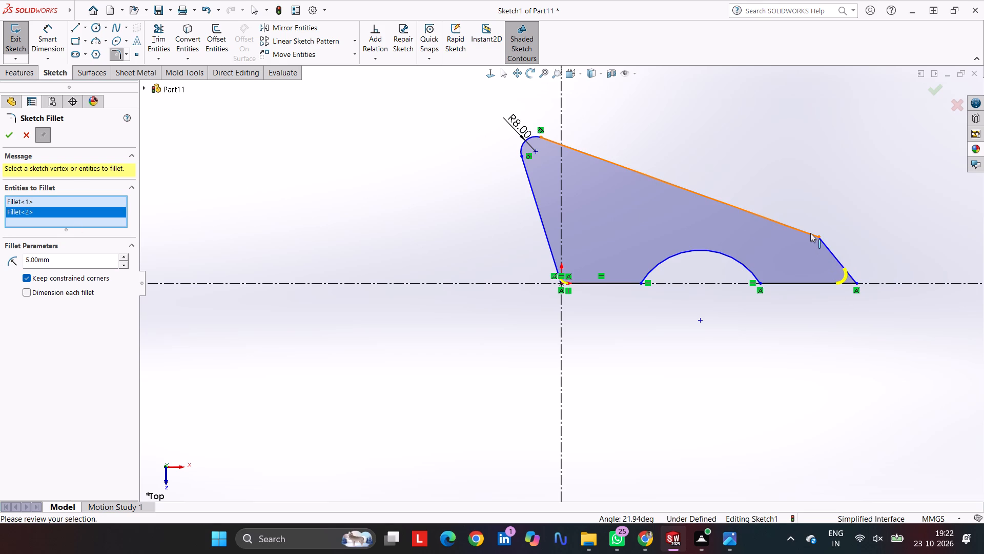
click(810, 233)
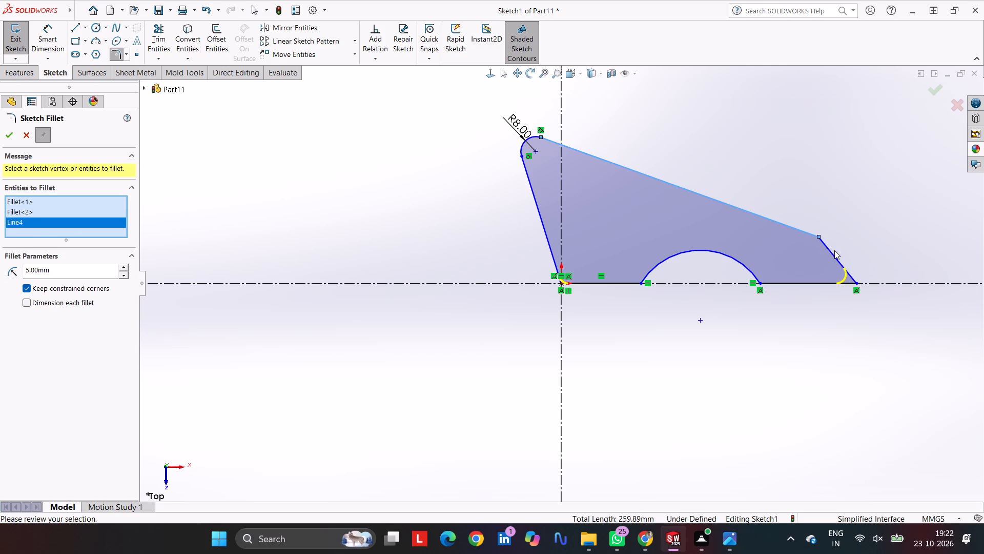
click(829, 252)
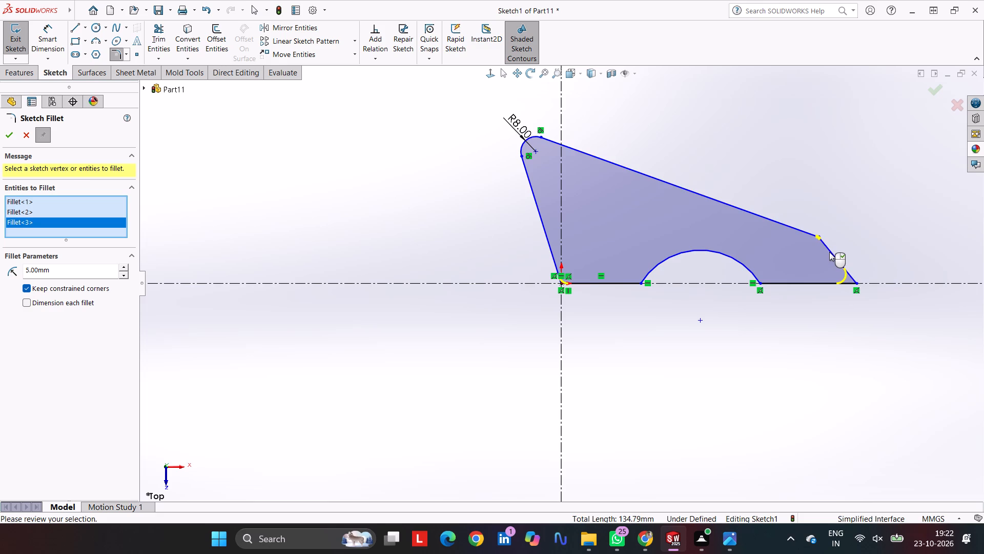
key(Return)
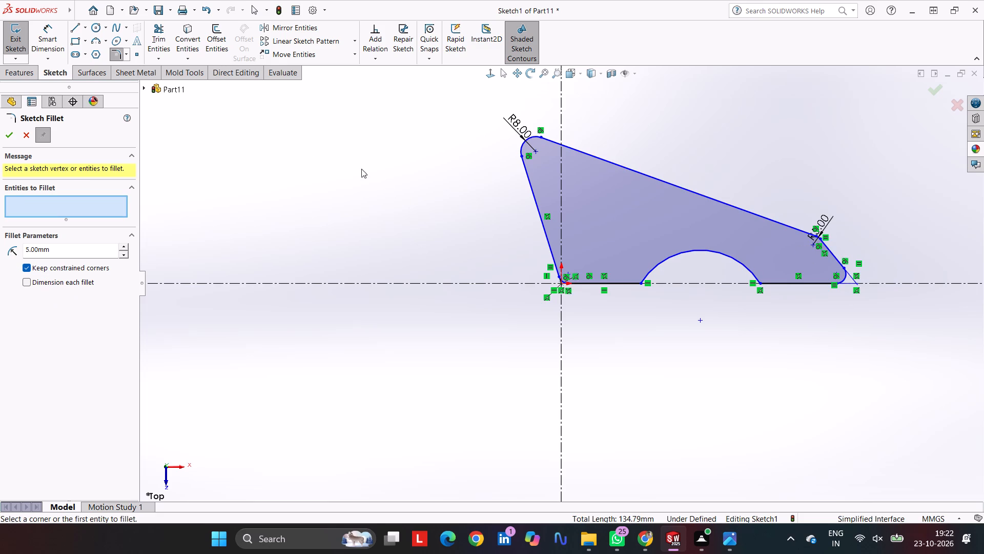
Dimension the base cut-out arc with a 43 mm radius.
click(55, 31)
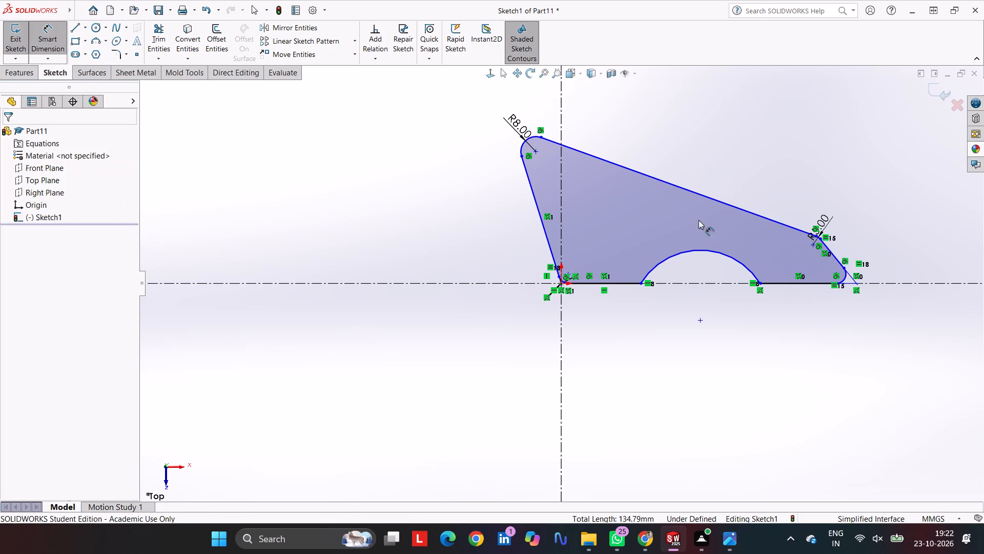
click(704, 250)
click(763, 136)
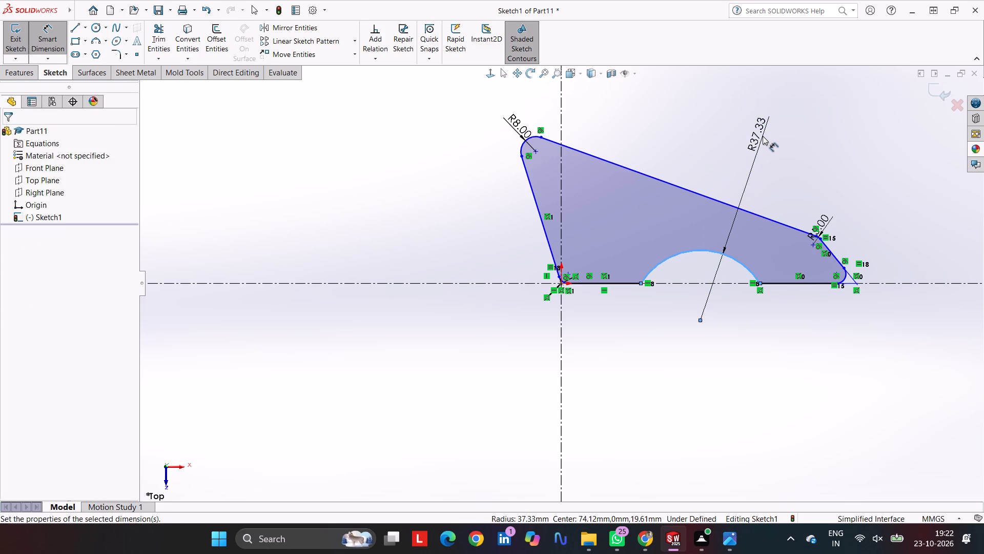
text(43)
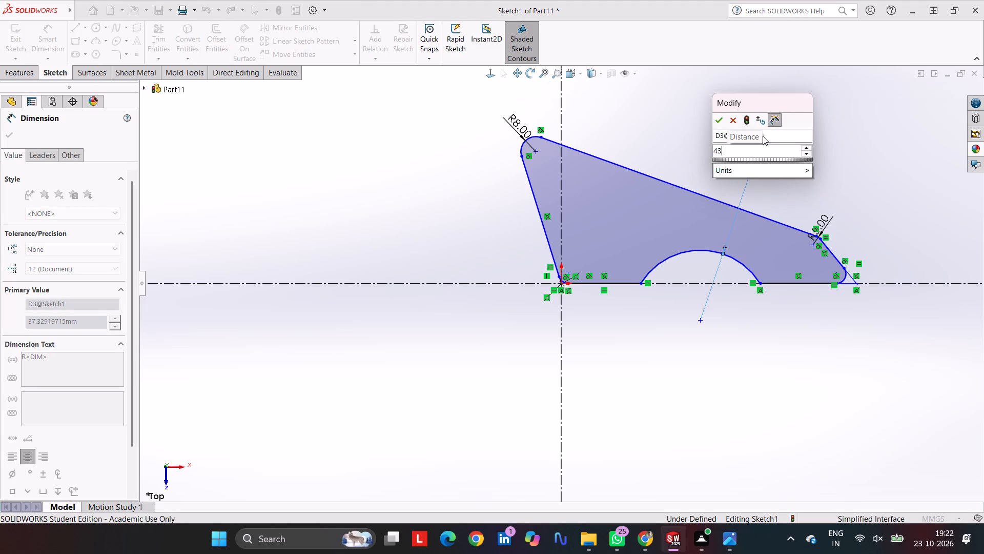
key(Return)
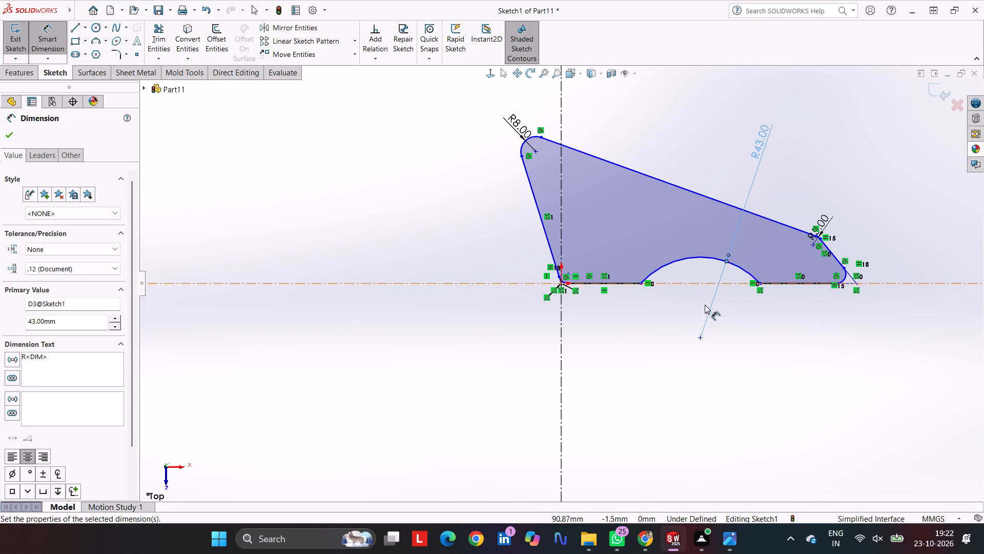
Dimension the arc's centre 30 mm below the base line.
click(699, 338)
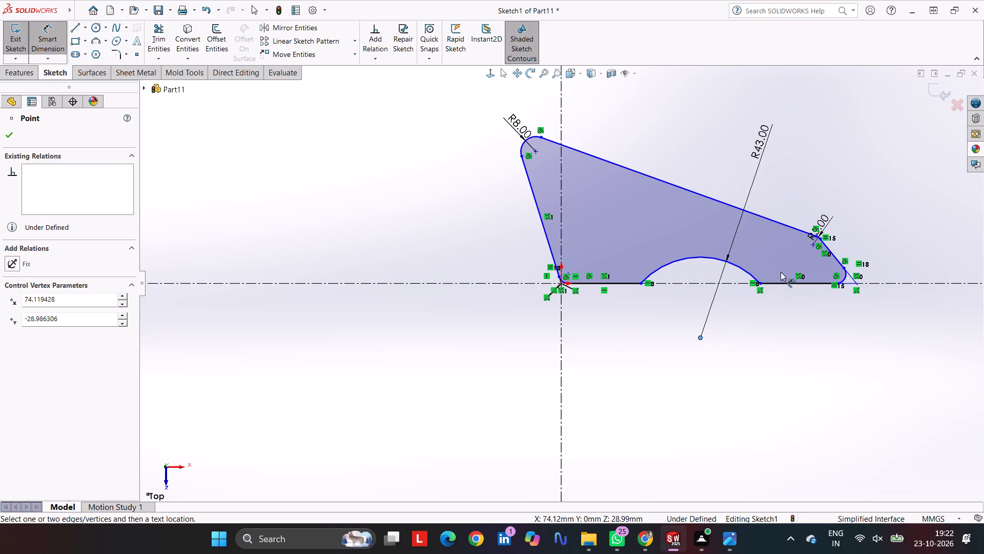
click(792, 285)
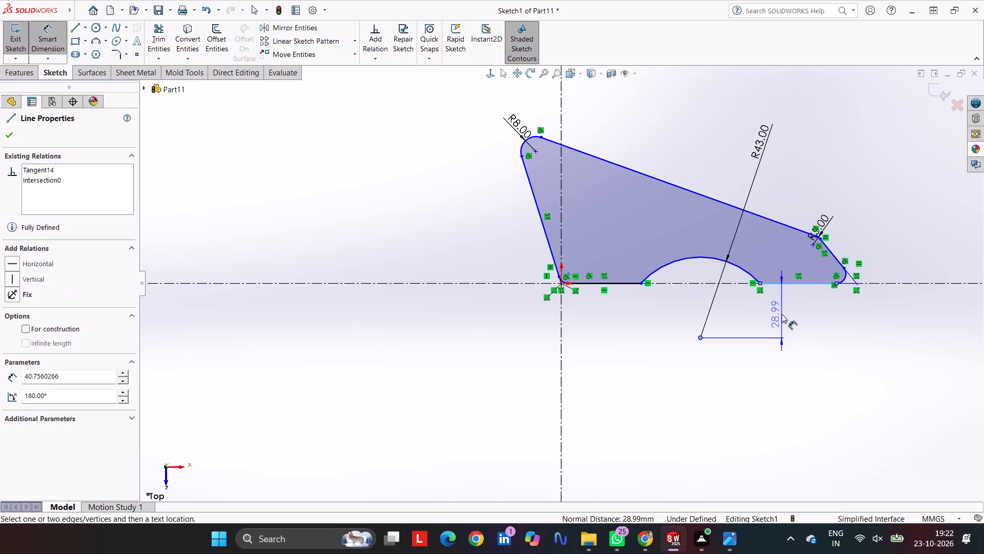
click(782, 314)
text(30)
key(Return)
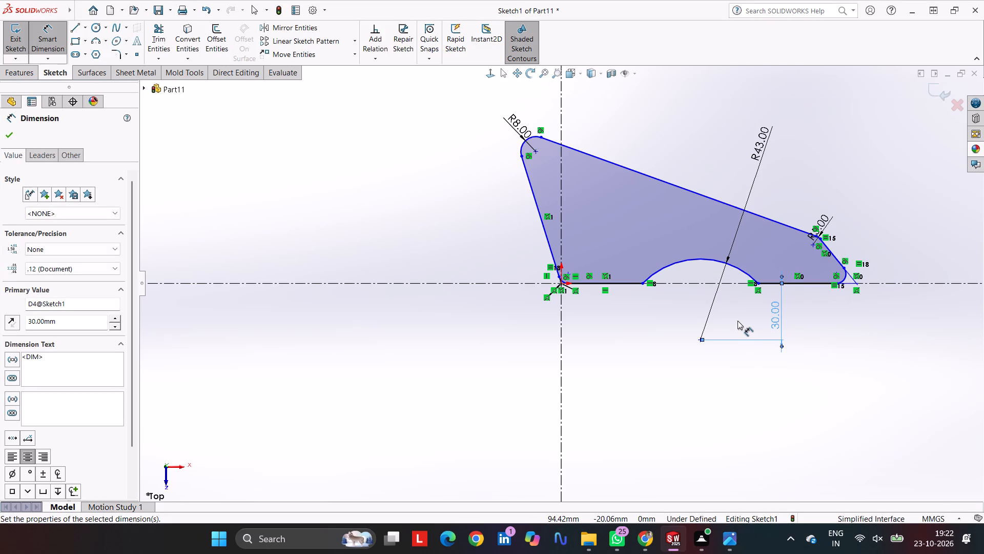
Set the horizontal distance between the origin-corner fillet's centre and the cut-out arc's centre to 70 mm.
click(698, 340)
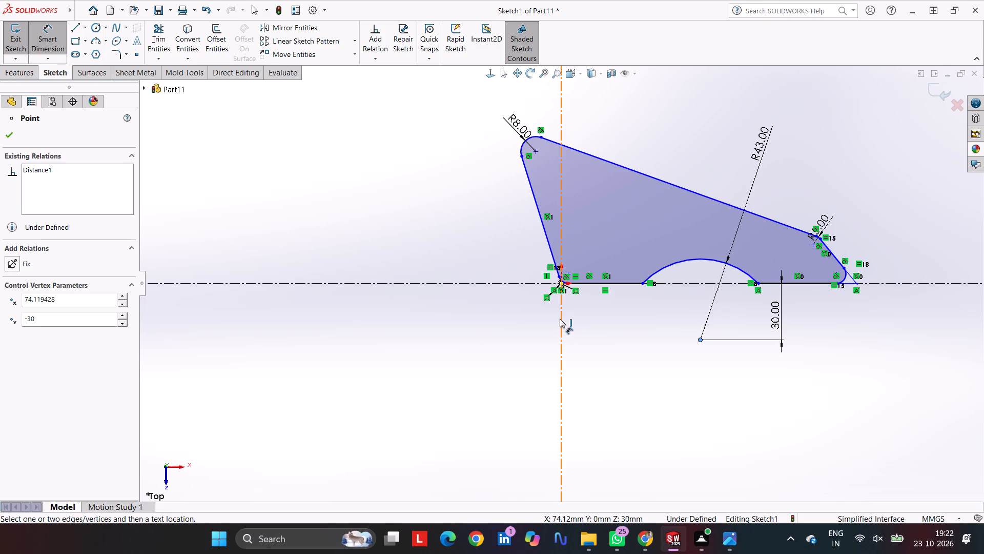
click(568, 273)
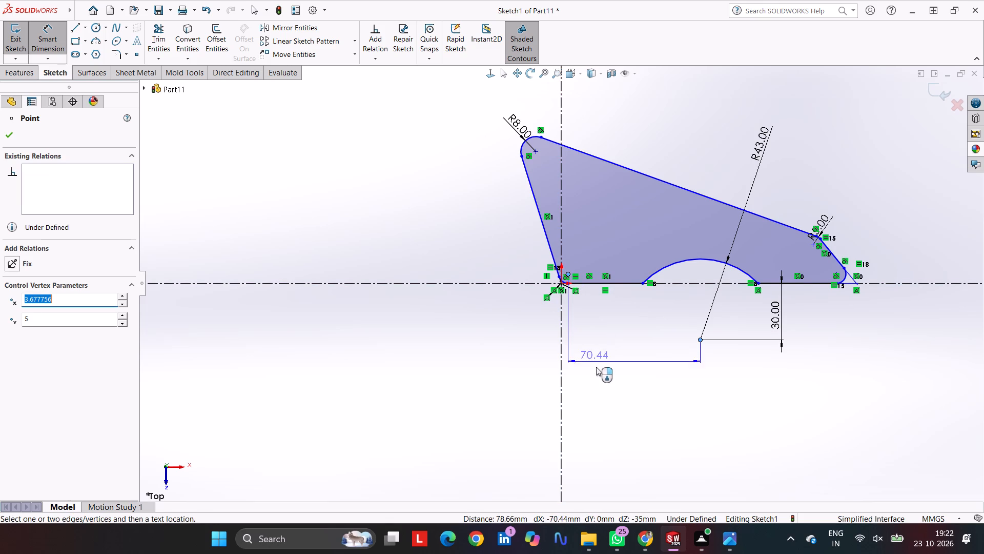
click(599, 372)
text(70)
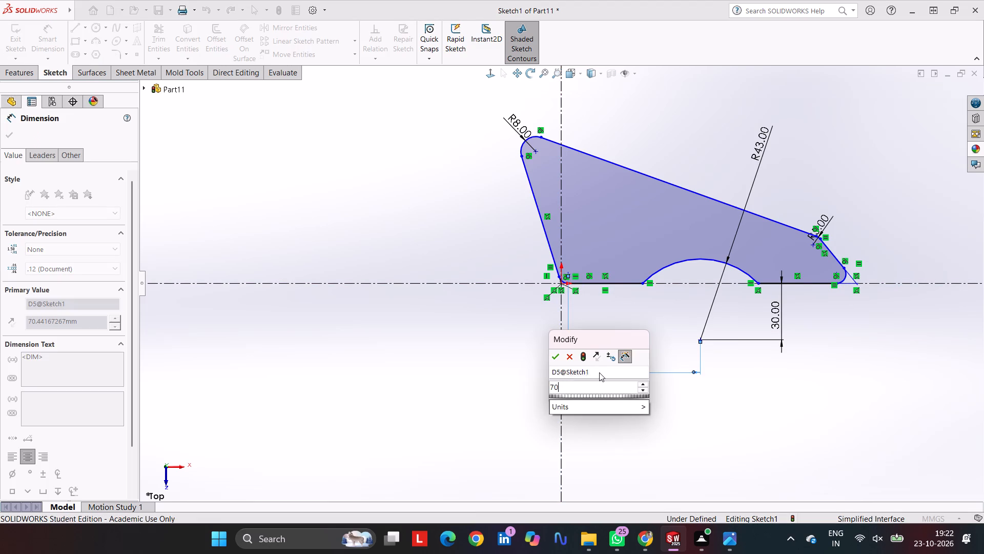
key(Return)
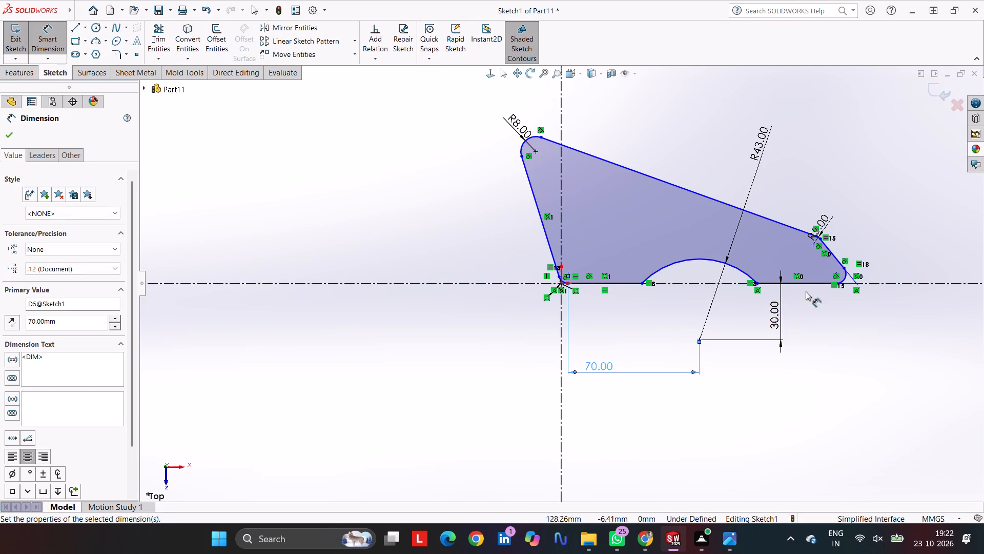
Set the horizontal distance between the centres of the two base-corner fillets to 120 mm.
click(836, 272)
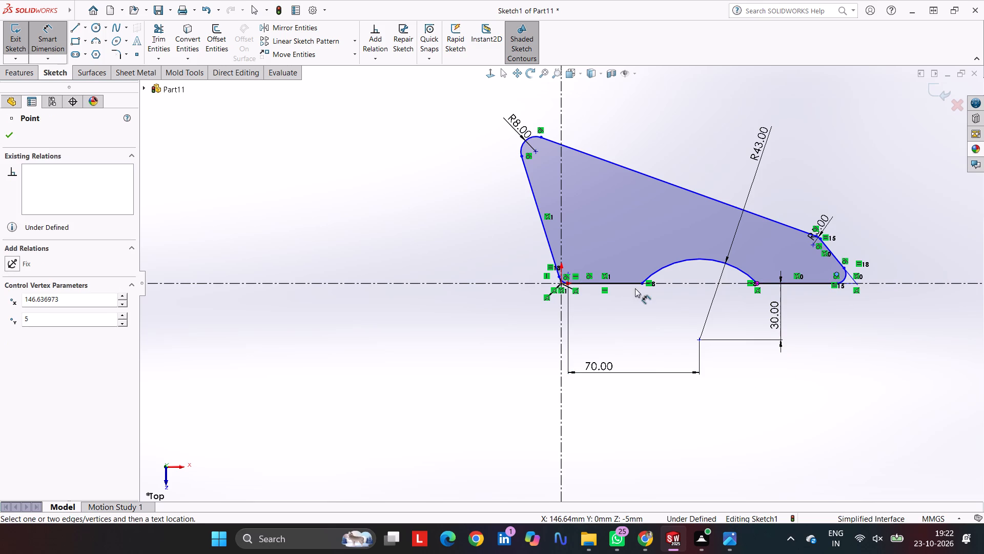
click(569, 273)
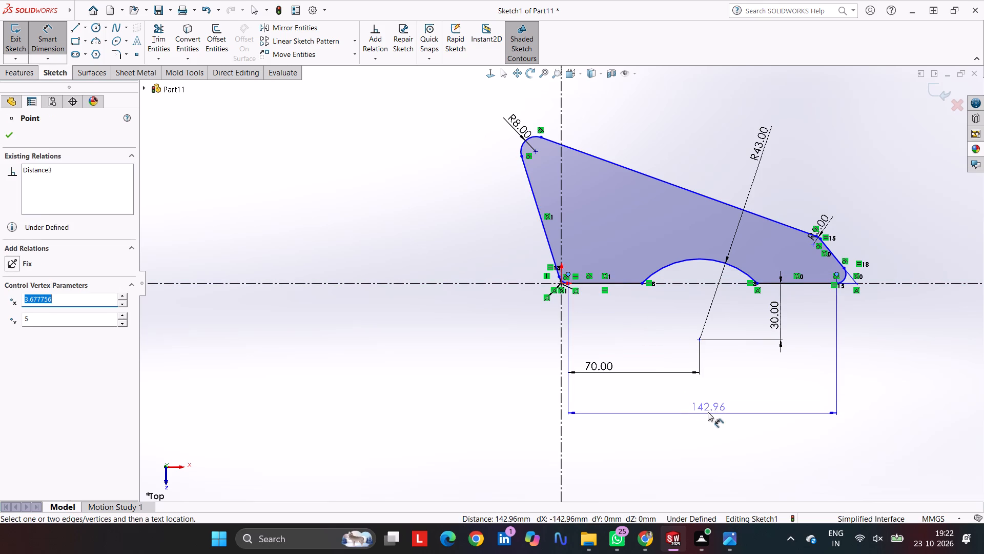
click(708, 410)
text(120)
key(Return)
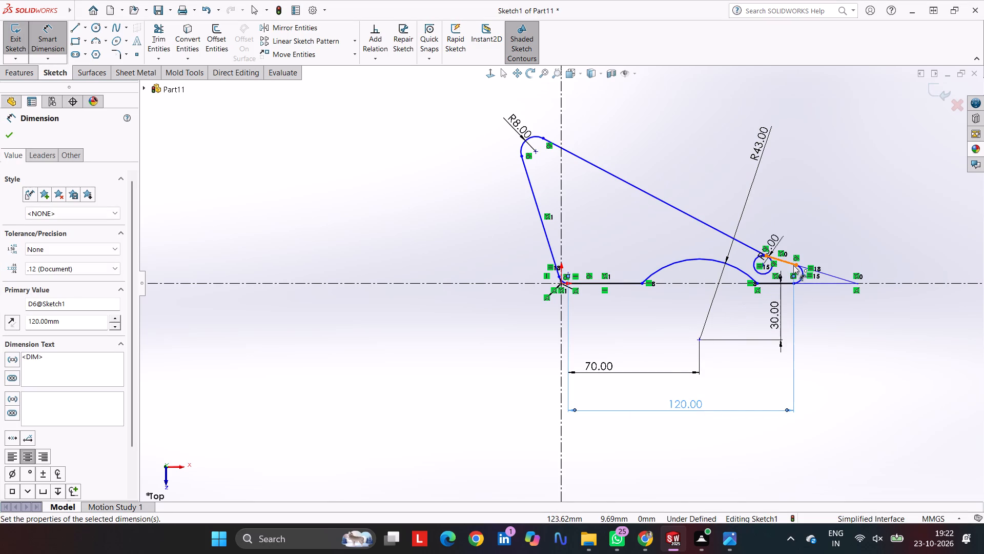
key(Escape)
Move the sloping edge's lower endpoint up and outward to about X 115 mm, Y 22 mm, untwisting the looped 5 mm fillet.
scroll(771, 267, down, 6)
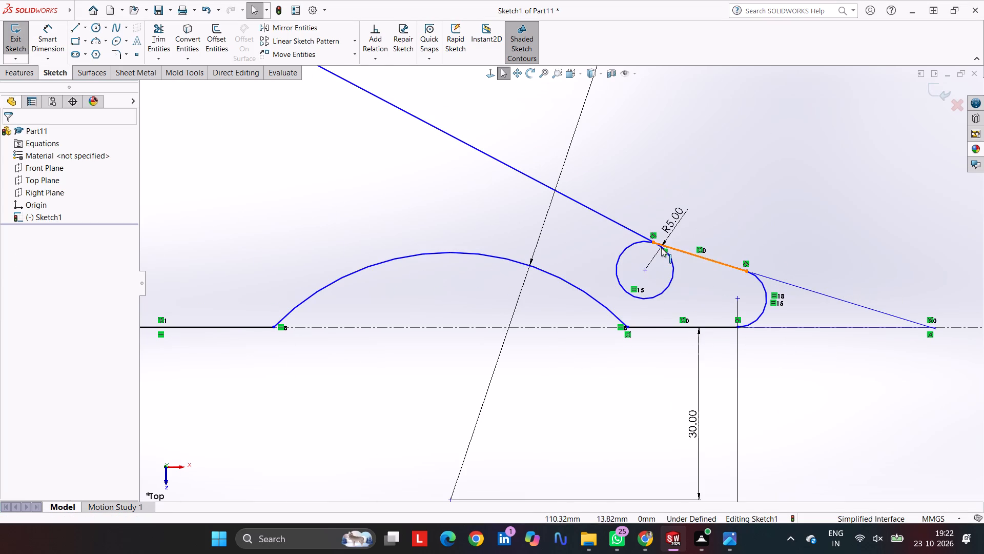
drag(660, 244, 687, 200)
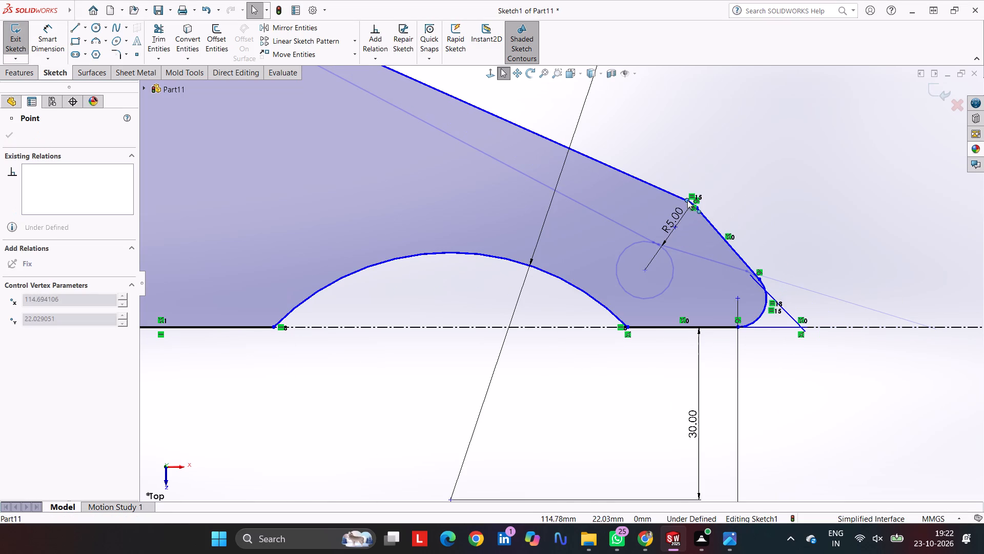
Dimension the 8 mm fillet's centre vertically from the base line as 27+24.87 mm.
drag(687, 200, 687, 201)
key(Escape)
scroll(717, 268, up, 5)
scroll(655, 309, up, 3)
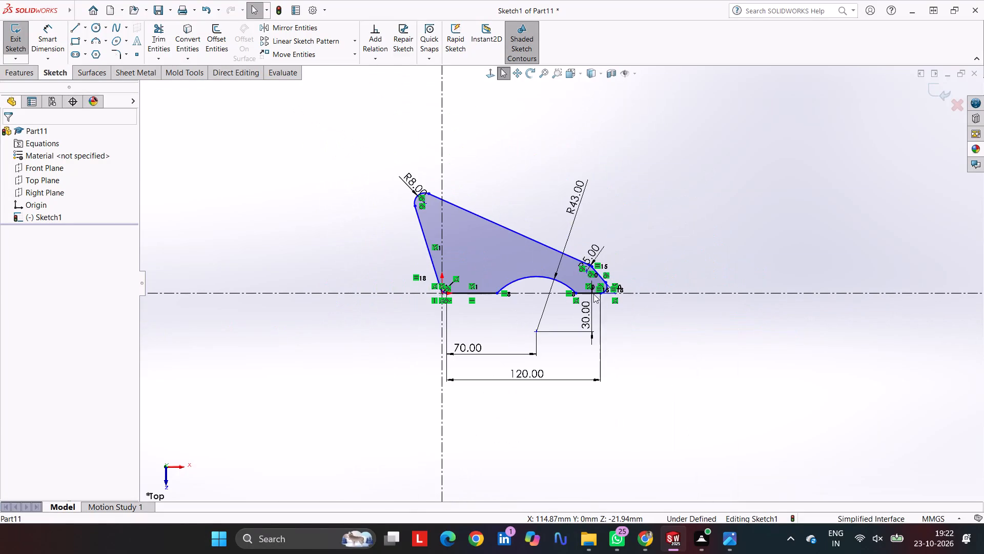
click(54, 35)
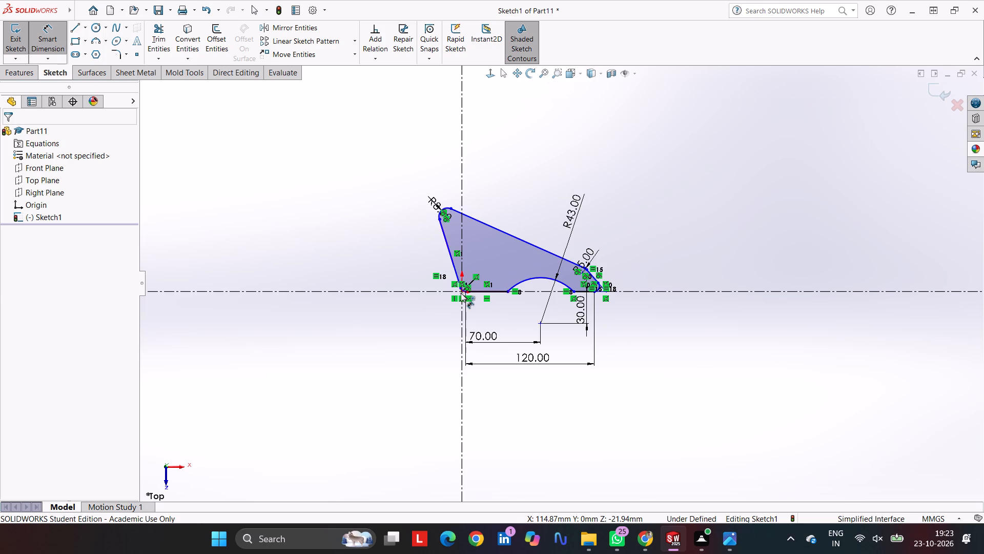
scroll(461, 293, down, 5)
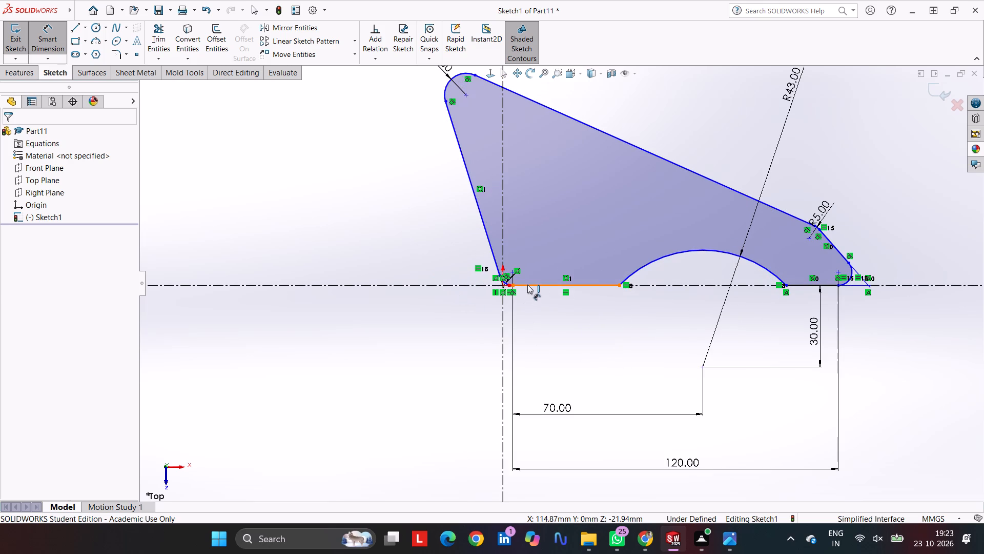
click(527, 285)
click(467, 96)
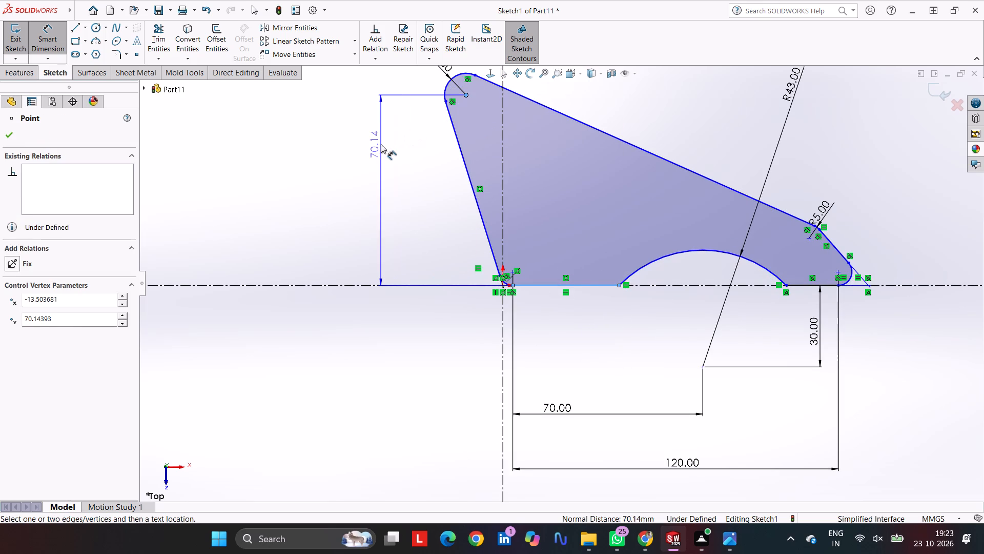
click(380, 146)
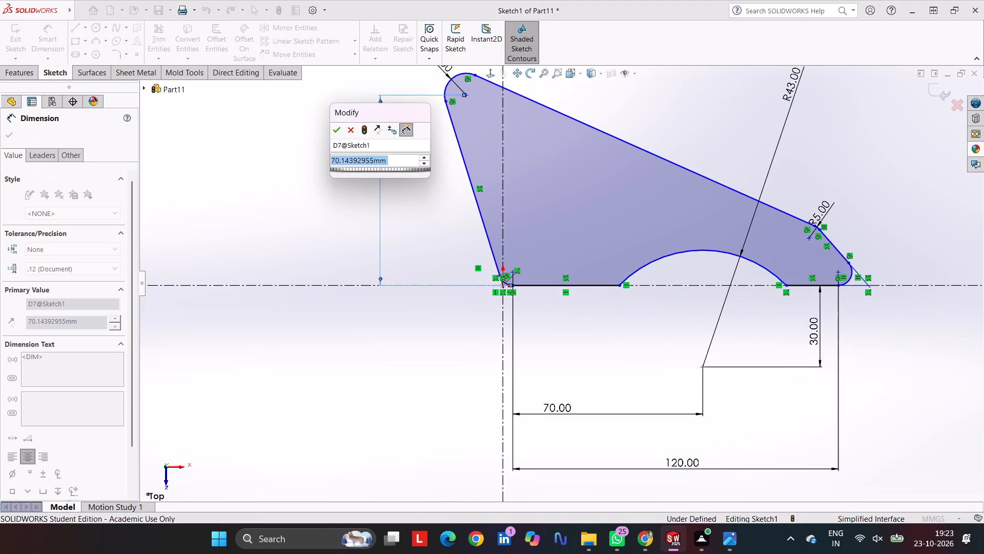
text(27)
key(shift+plus)
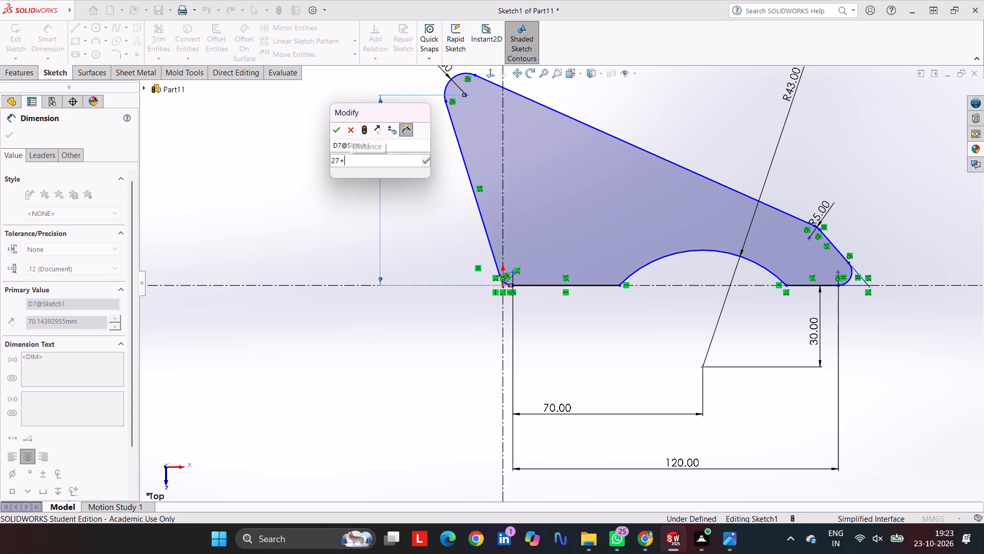
text(24)
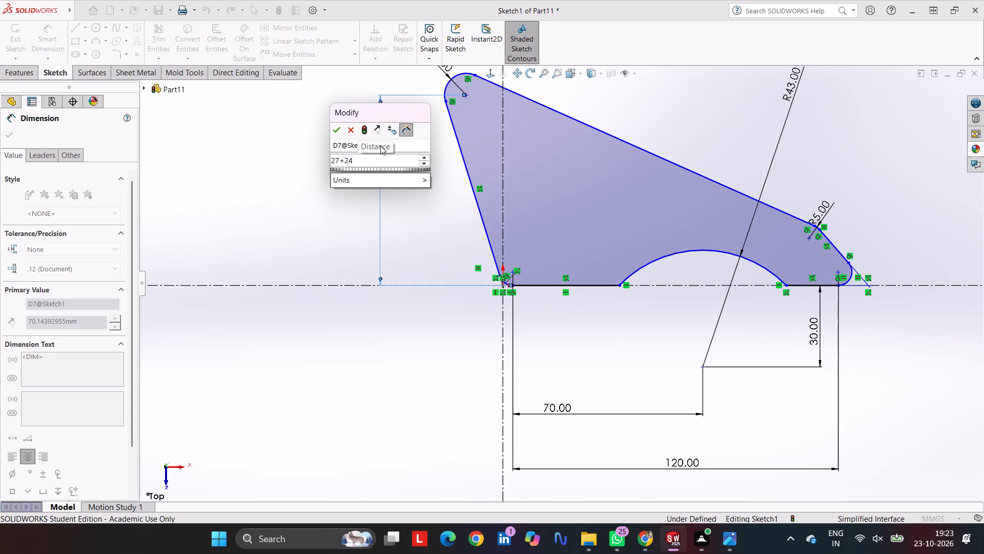
text(.87)
key(Return)
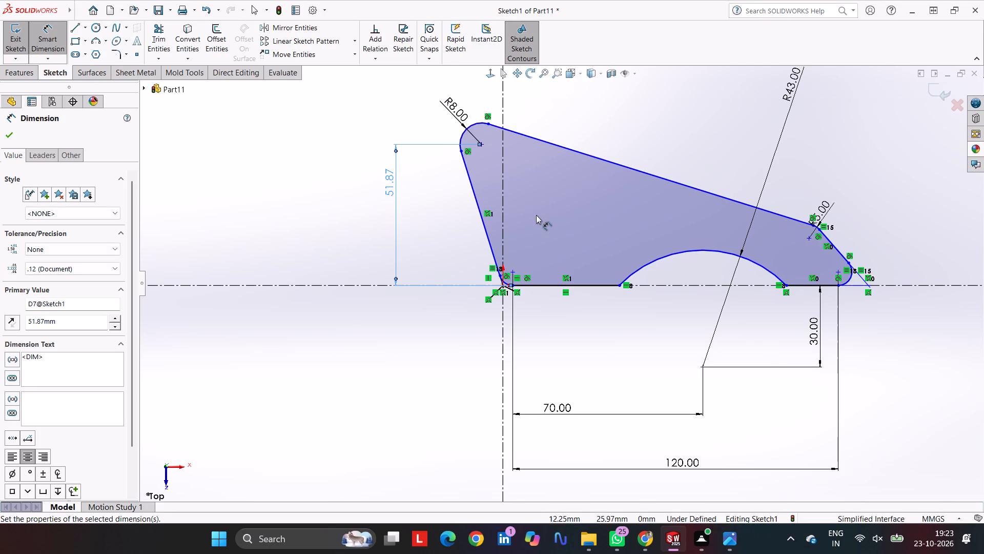
Set the horizontal distance between the origin-corner fillet's centre and the 8 mm fillet's centre to 7.33+3.36 mm.
click(514, 271)
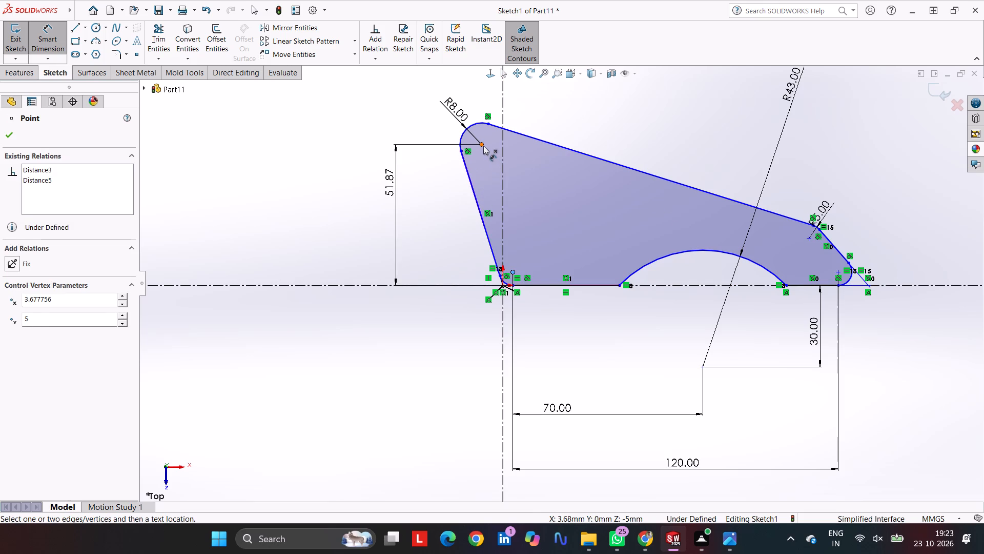
click(483, 146)
click(487, 345)
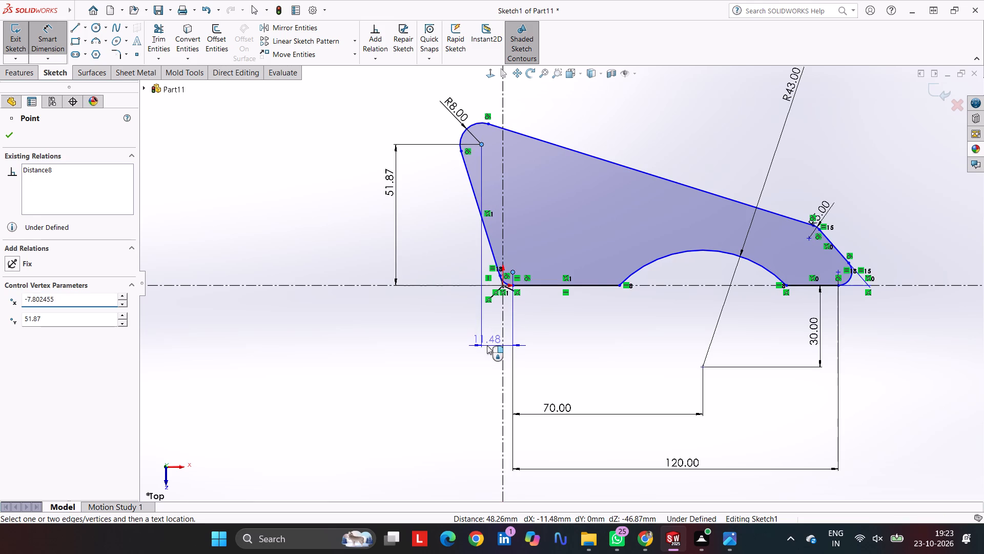
key(7)
key(period)
text(33)
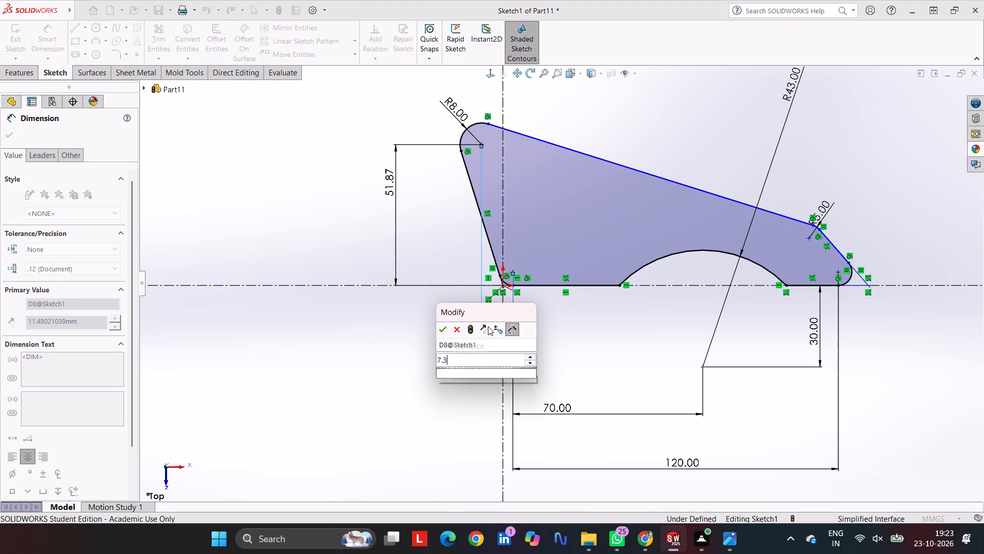
key(shift+plus)
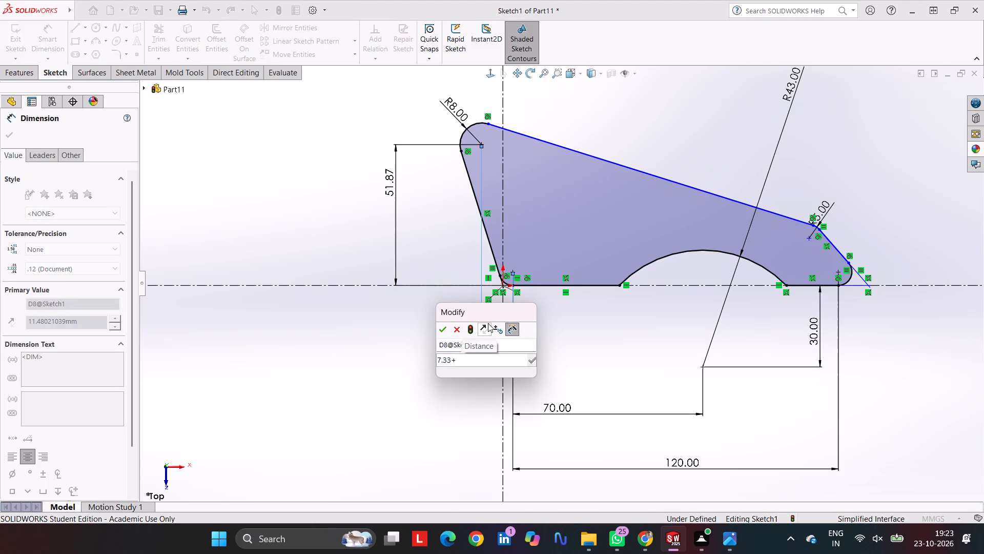
text(3.36)
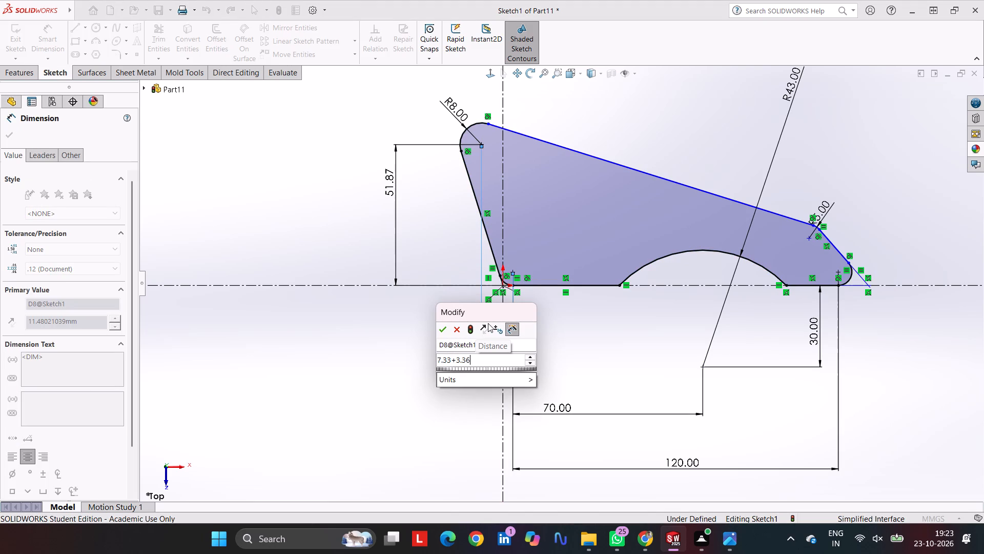
key(Return)
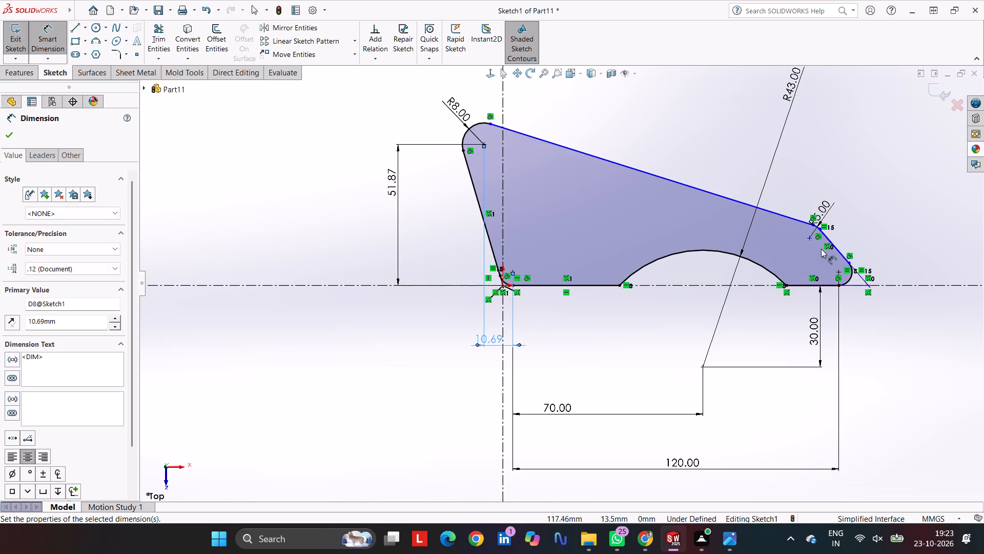
Set the vertical distance between the centres of the two 5 mm fillets at the profile's narrow end to 6 mm.
click(812, 239)
click(838, 271)
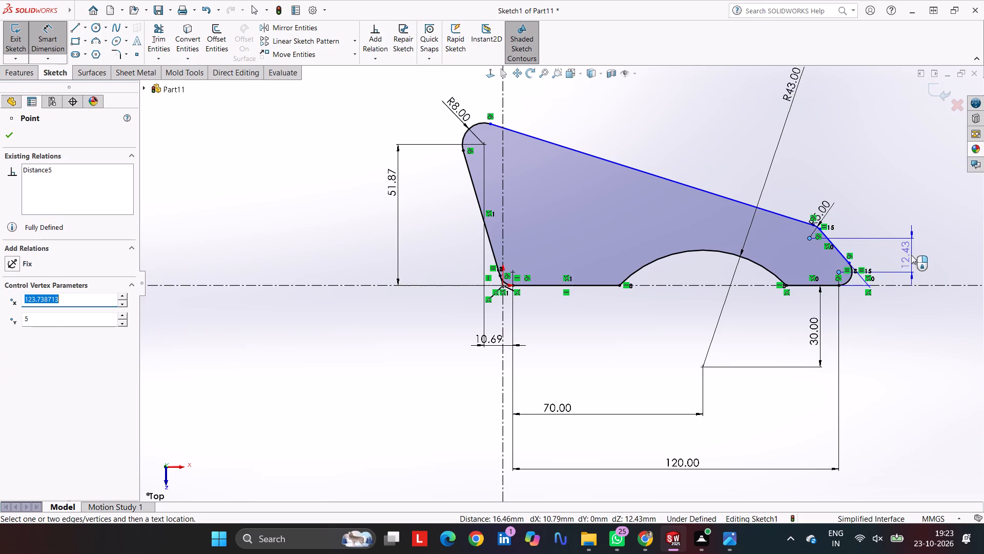
click(899, 255)
key(6)
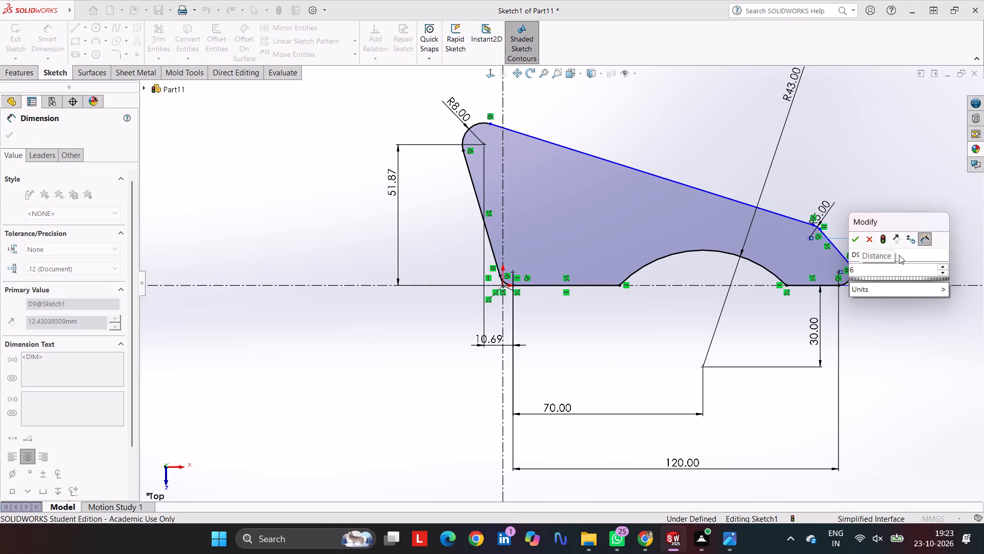
key(Return)
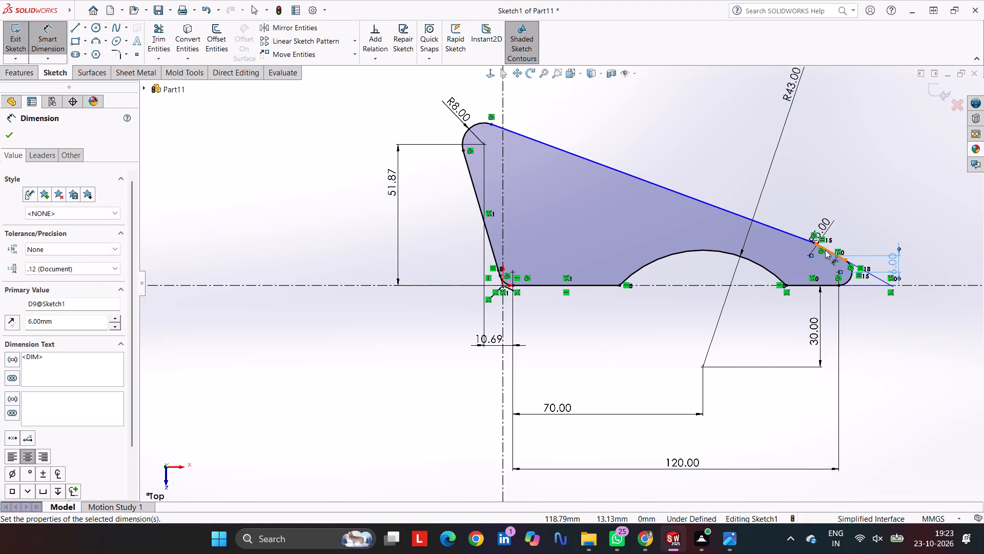
Set the horizontal distance between the centres of the narrow end's two 5 mm fillets to 1.65 mm and finish dimensioning.
scroll(825, 250, down, 5)
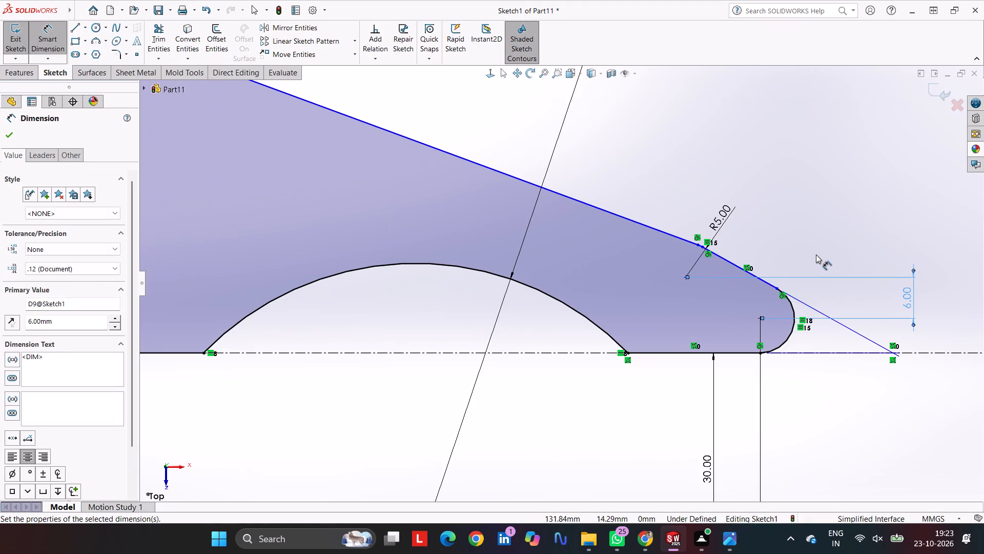
scroll(816, 255, down, 1)
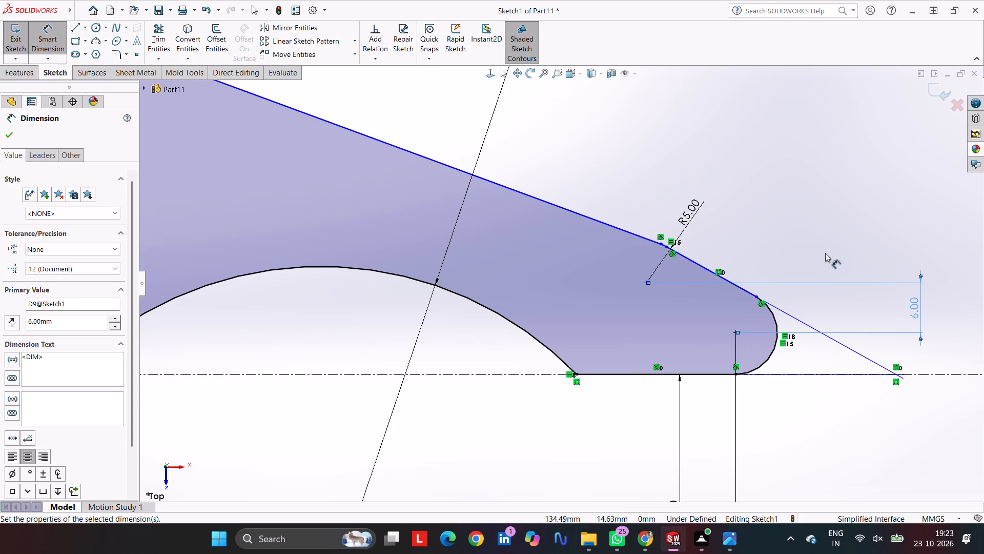
click(735, 332)
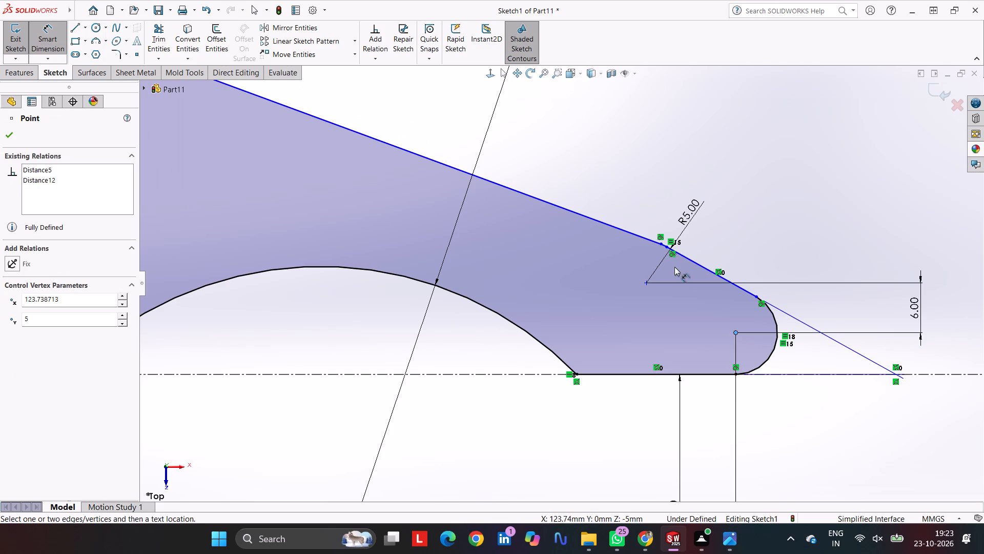
click(649, 282)
click(682, 152)
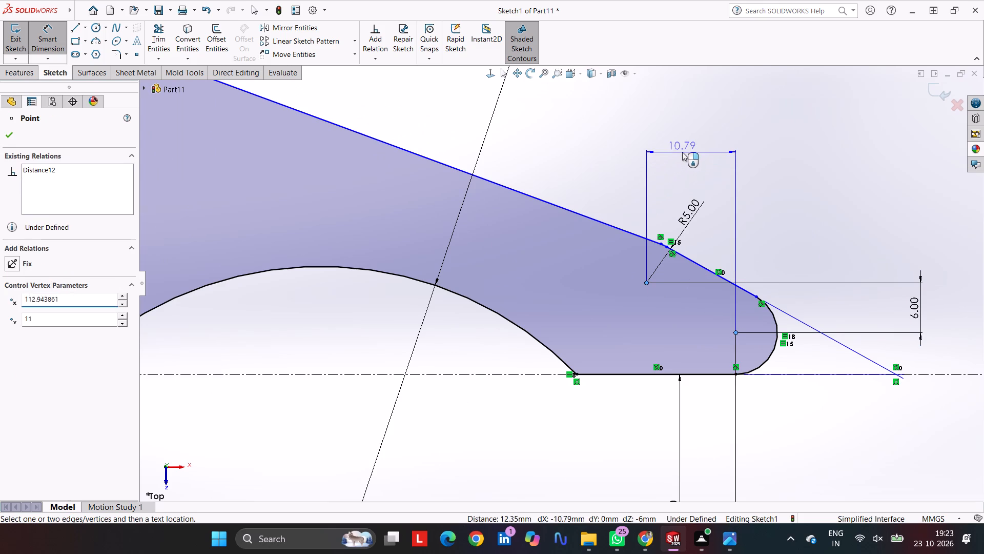
key(1)
key(period)
key(6)
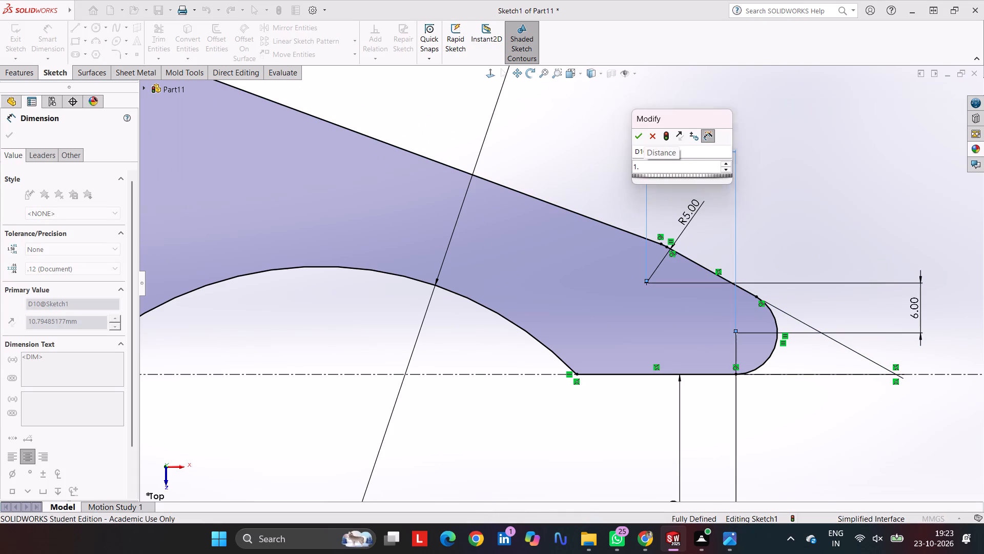
key(5)
key(Return)
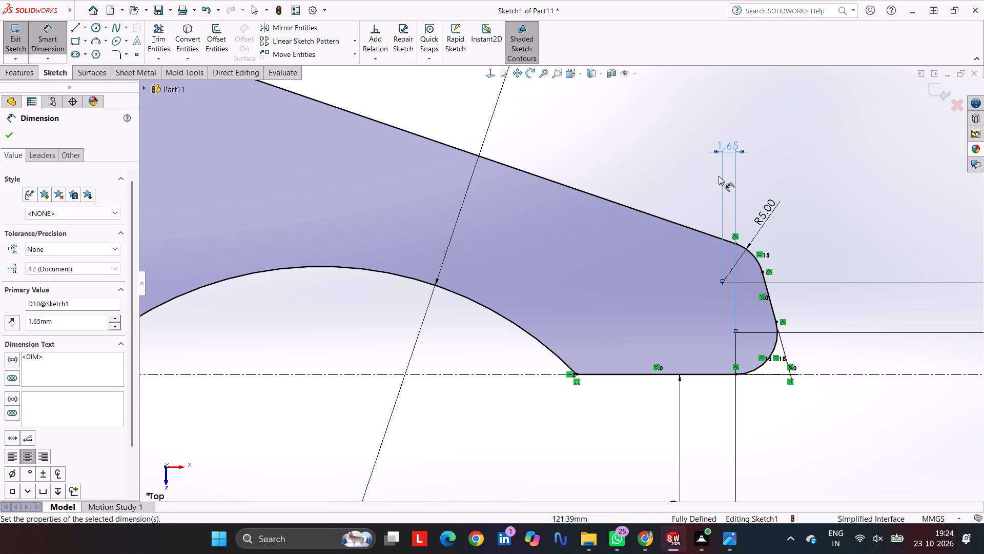
scroll(748, 222, up, 6)
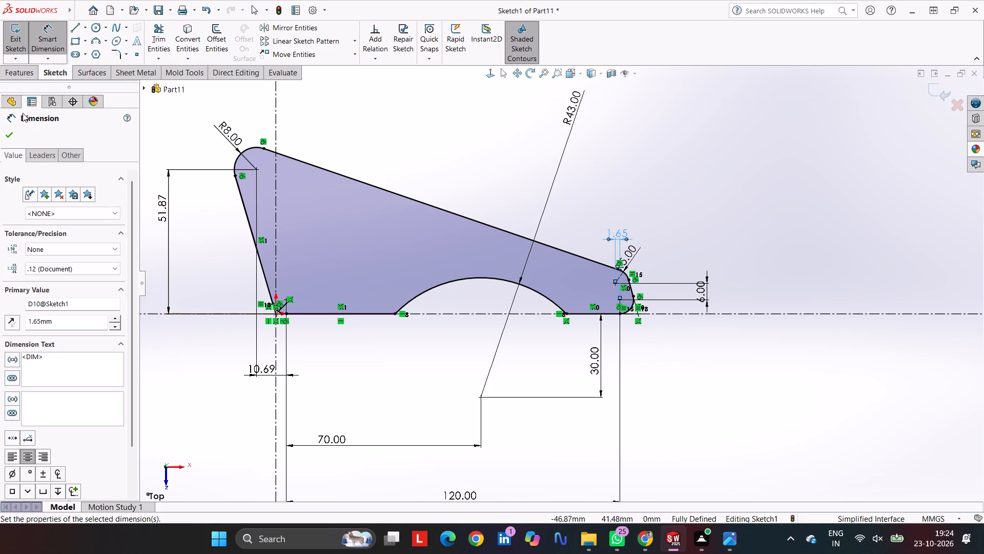
click(13, 134)
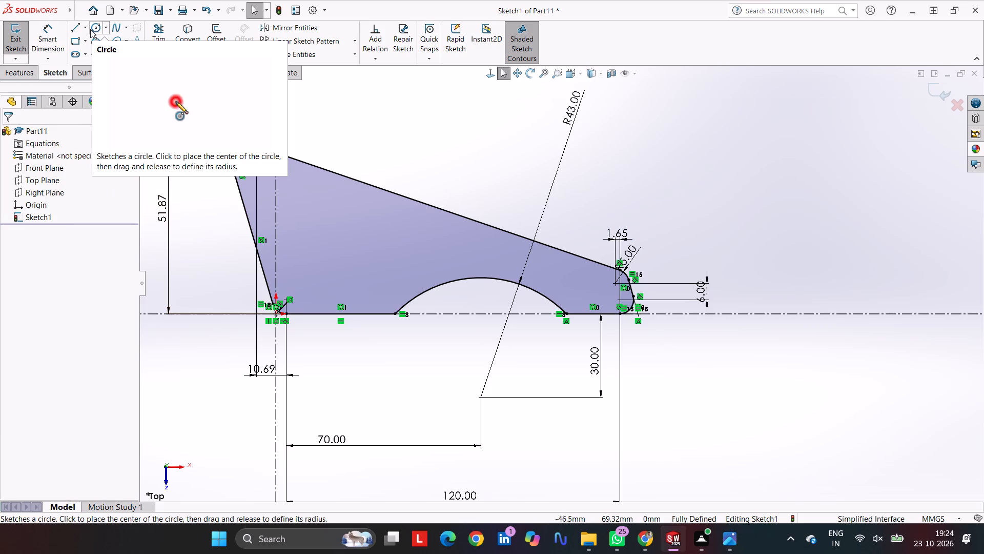
Extrude the profile sketch as a boss with the Mid Plane end condition and a depth of 40 mm.
click(28, 71)
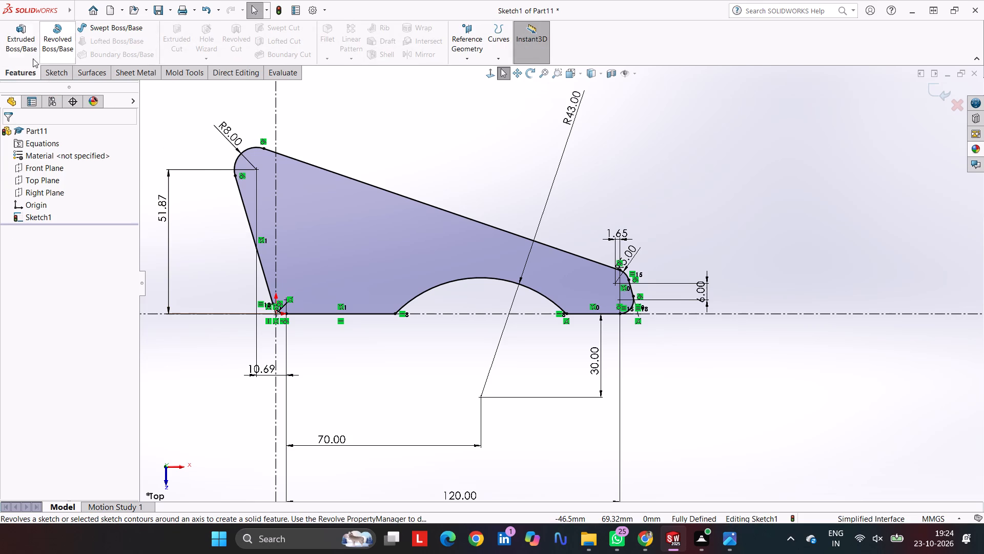
click(23, 30)
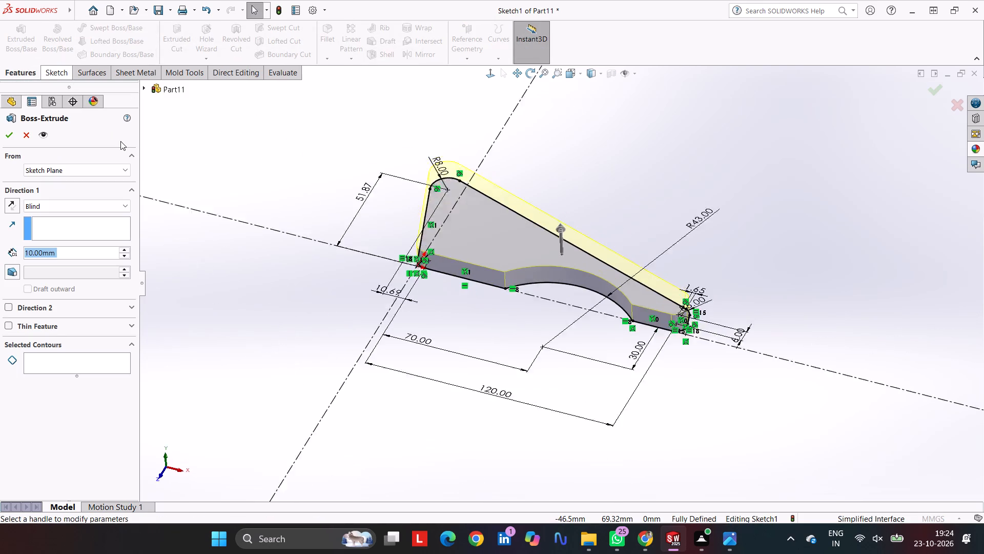
click(100, 202)
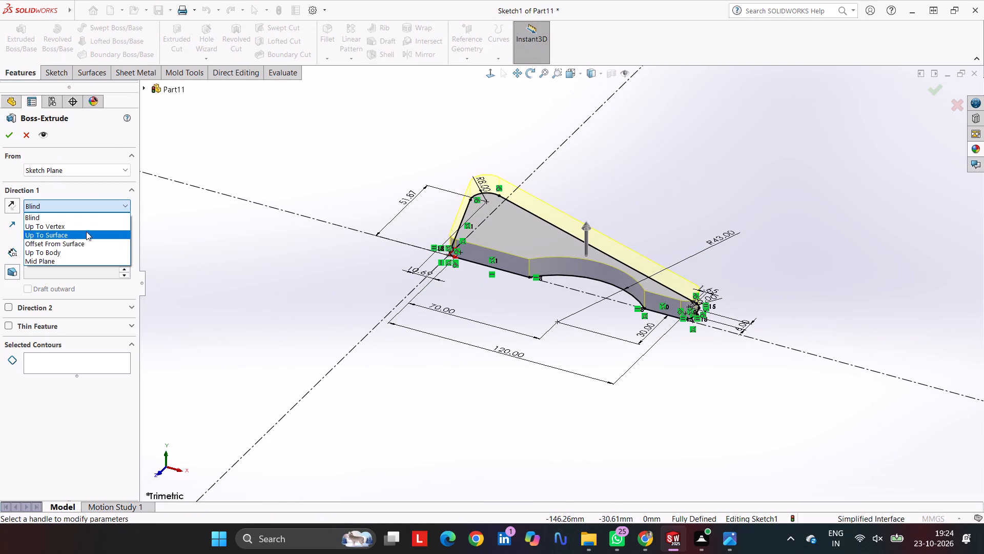
click(80, 256)
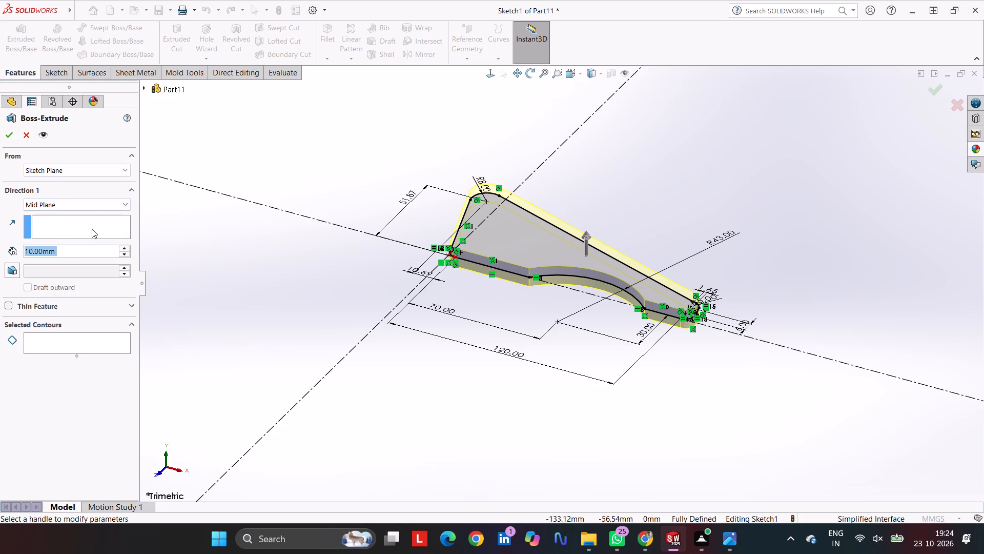
text(40)
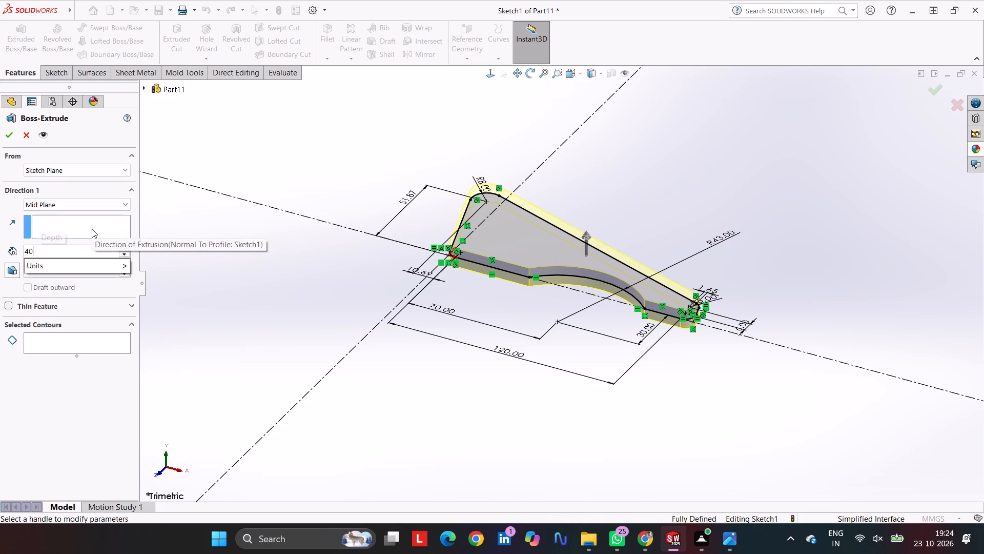
key(Return)
key(Return)
click(409, 137)
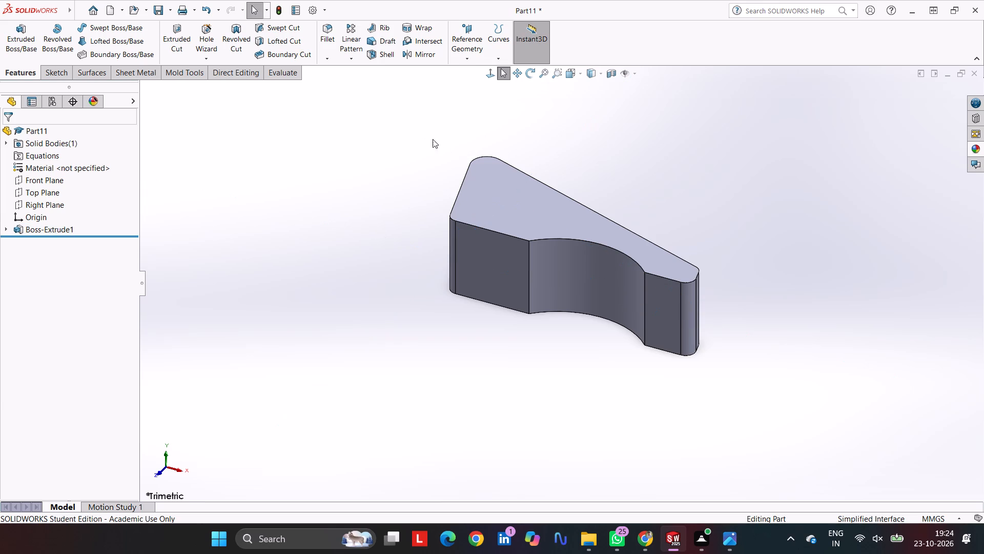
Sketch two circles on the Top Plane: about 8.7 mm diameter at the 8 mm fillet's centre, about 8.5 mm diameter 29 mm above the origin.
click(48, 191)
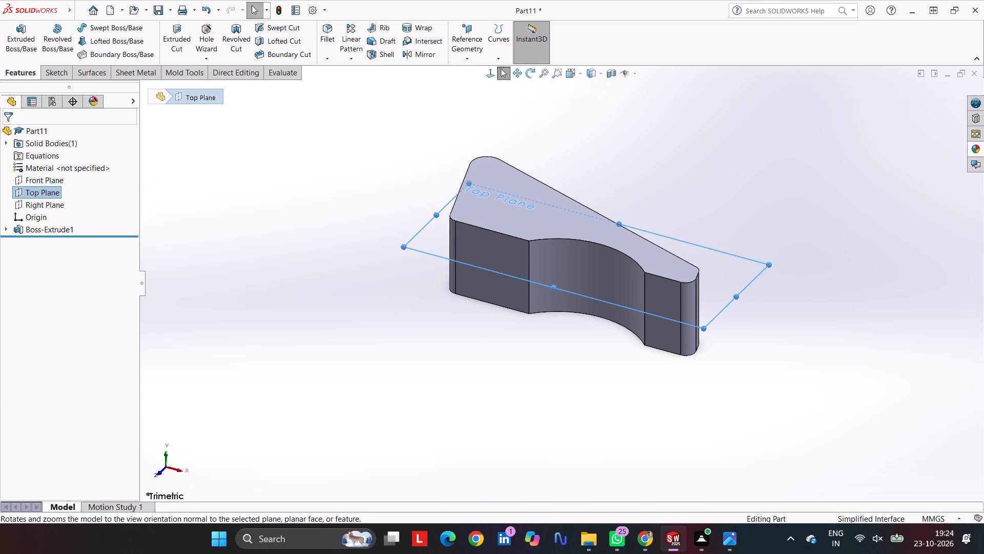
click(57, 78)
click(16, 31)
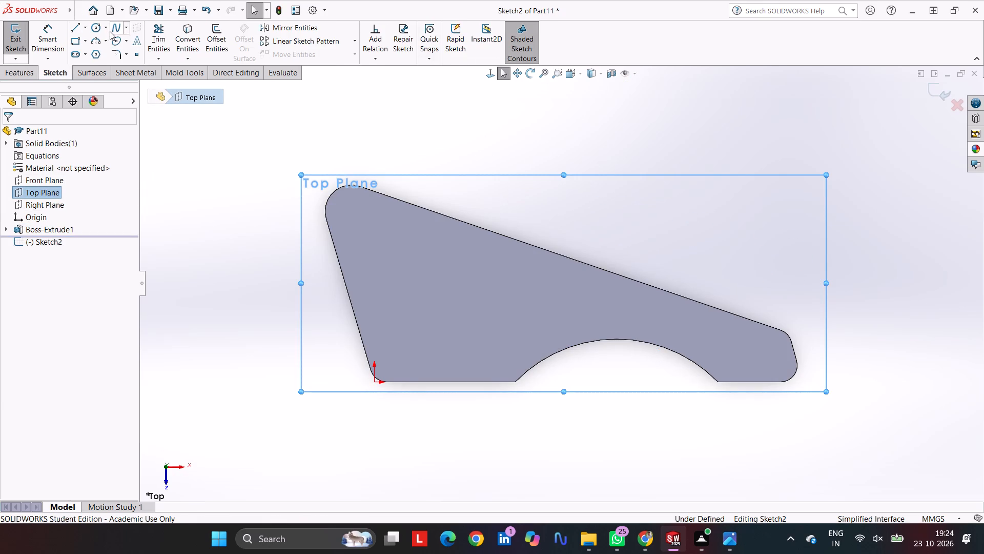
click(102, 31)
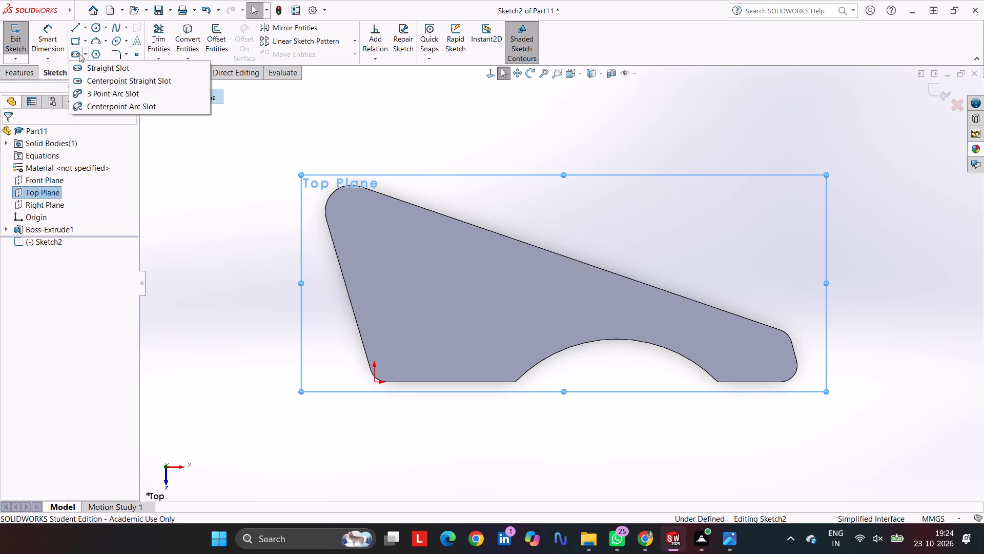
click(93, 32)
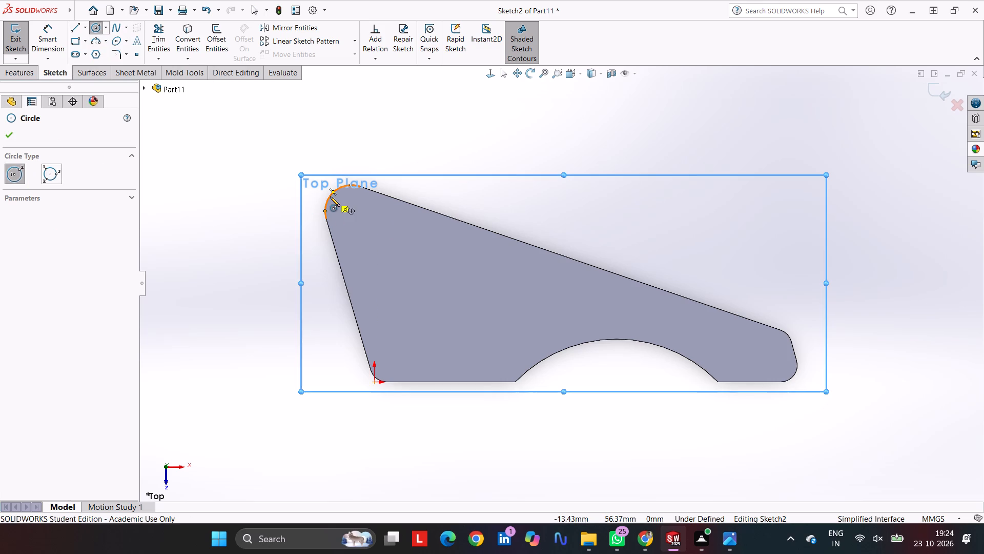
click(350, 211)
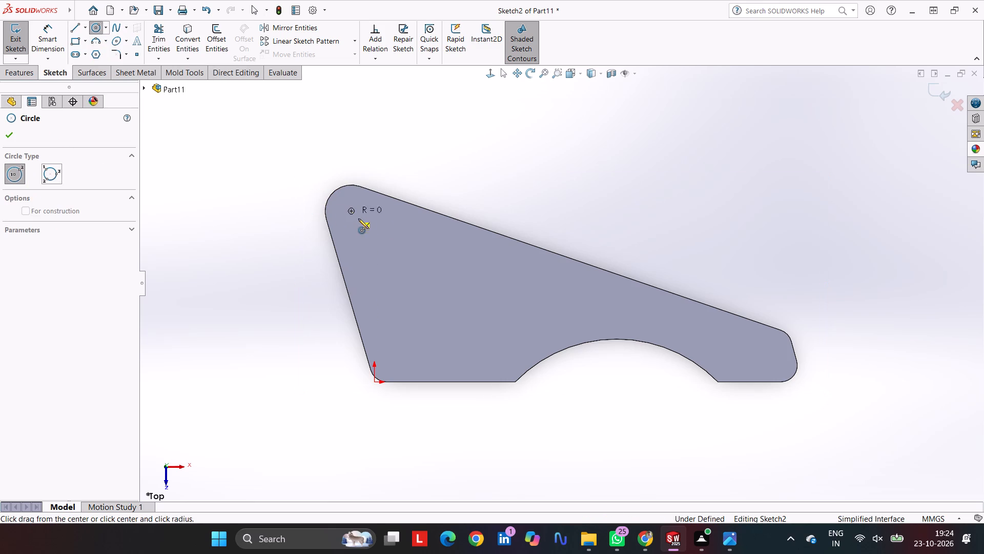
click(361, 222)
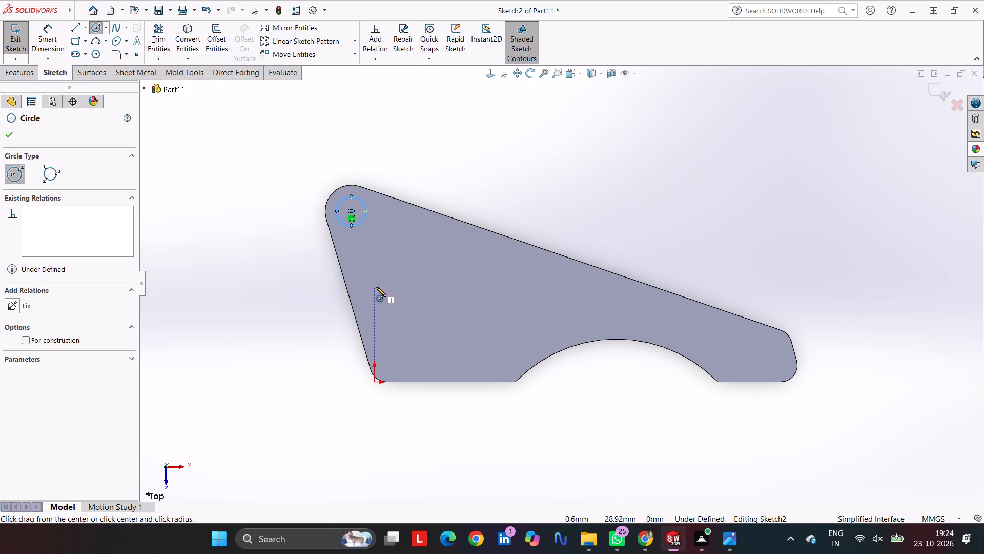
click(376, 287)
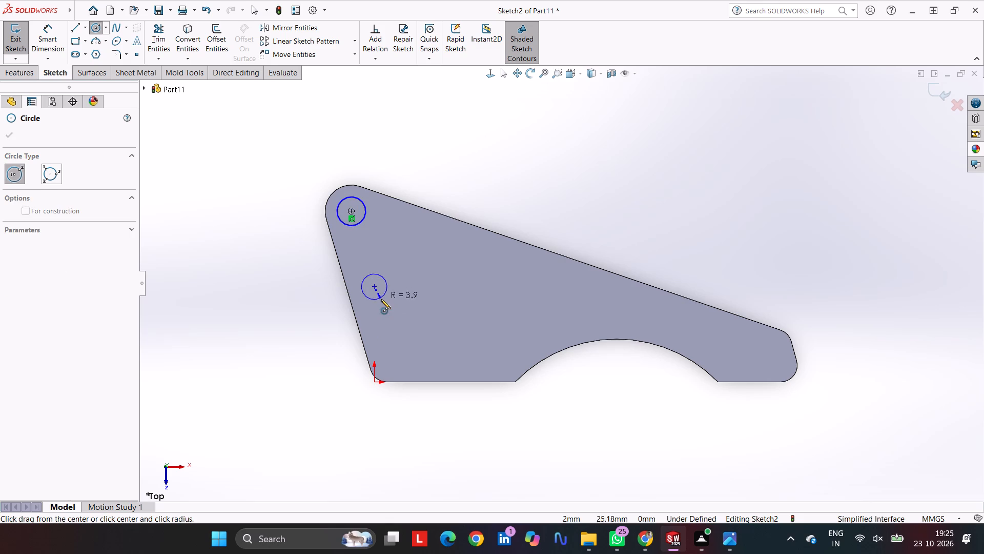
click(381, 299)
Dimension both sketched circles with a diameter of 8 mm each.
click(48, 28)
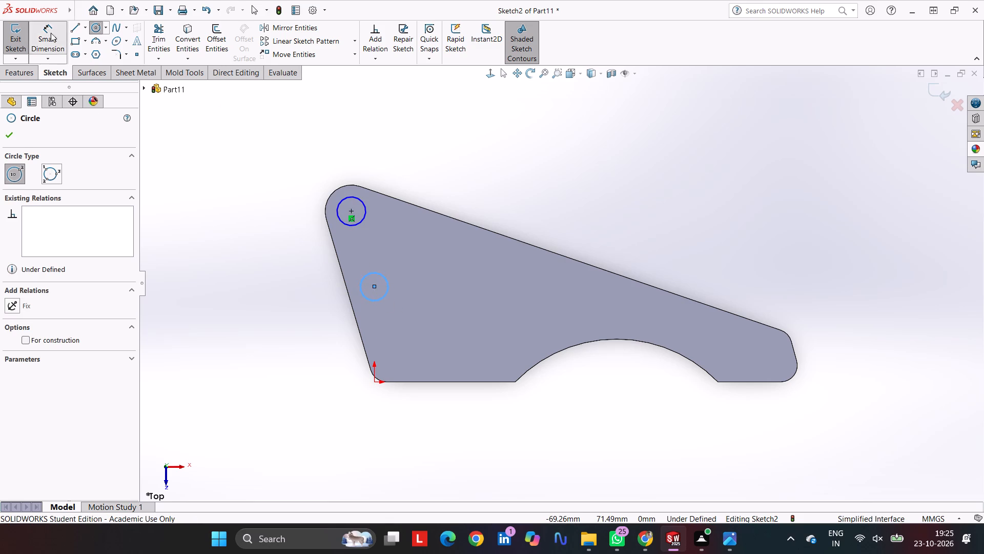
click(347, 197)
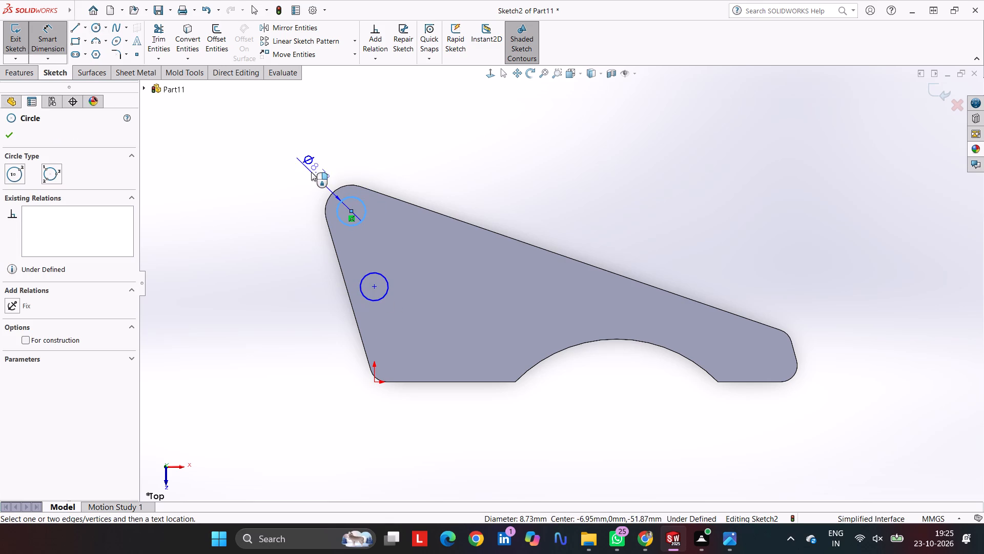
click(307, 159)
key(8)
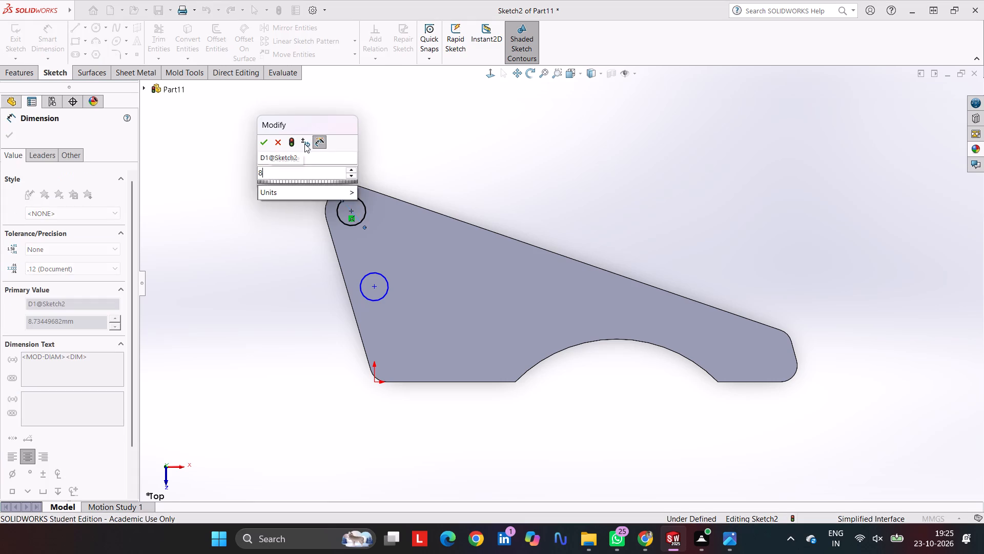
key(Return)
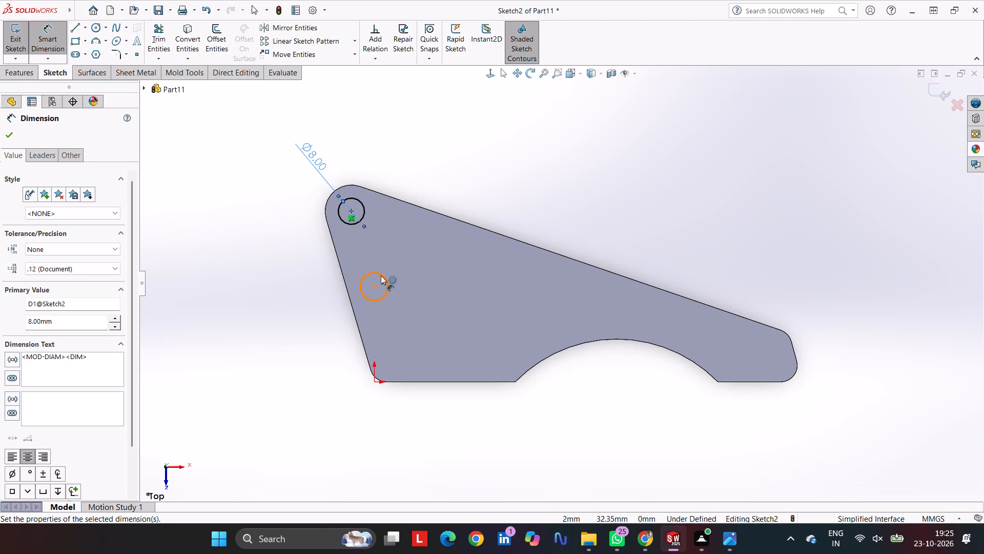
click(381, 275)
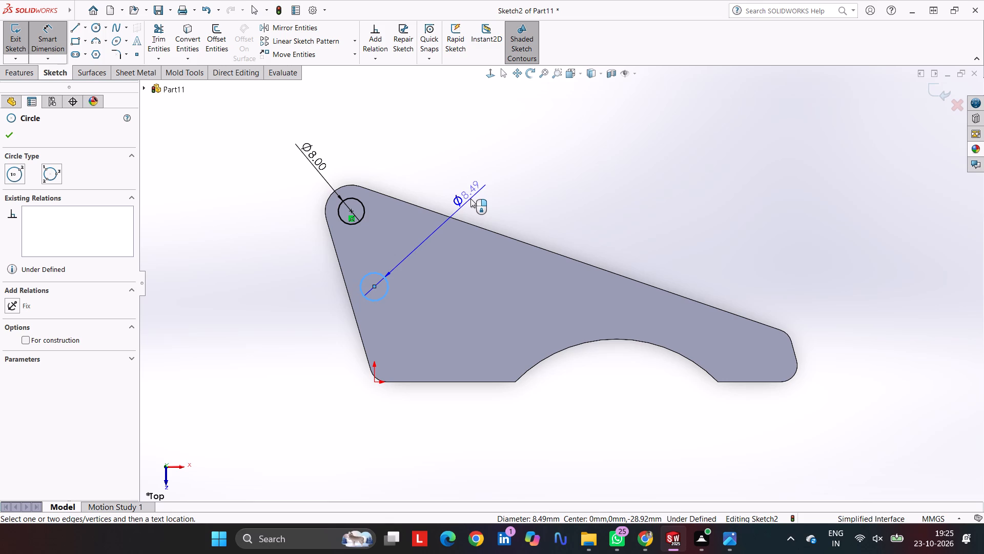
click(470, 199)
key(8)
key(Return)
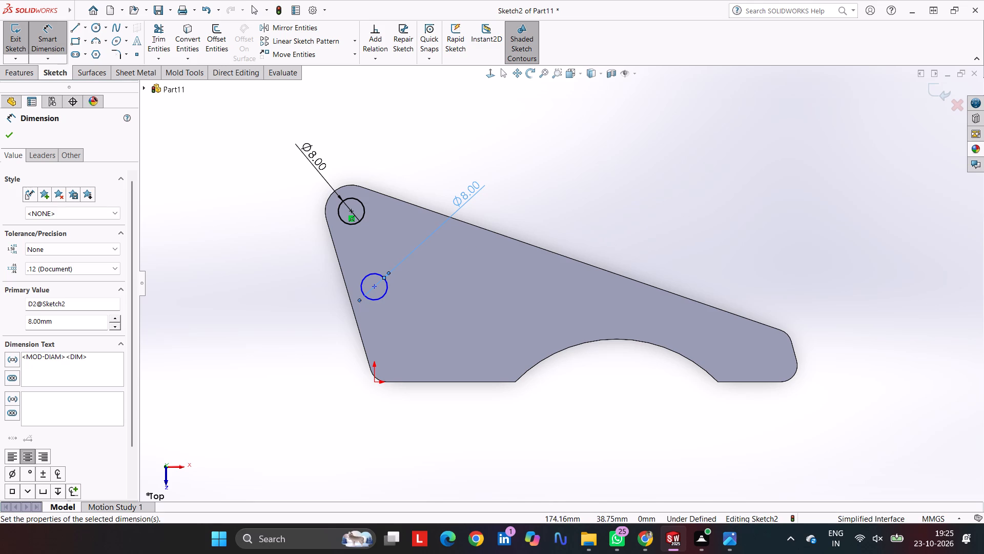
Set the horizontal distance between the centres of the two 8 mm circles to 7.33 mm.
click(375, 287)
click(354, 211)
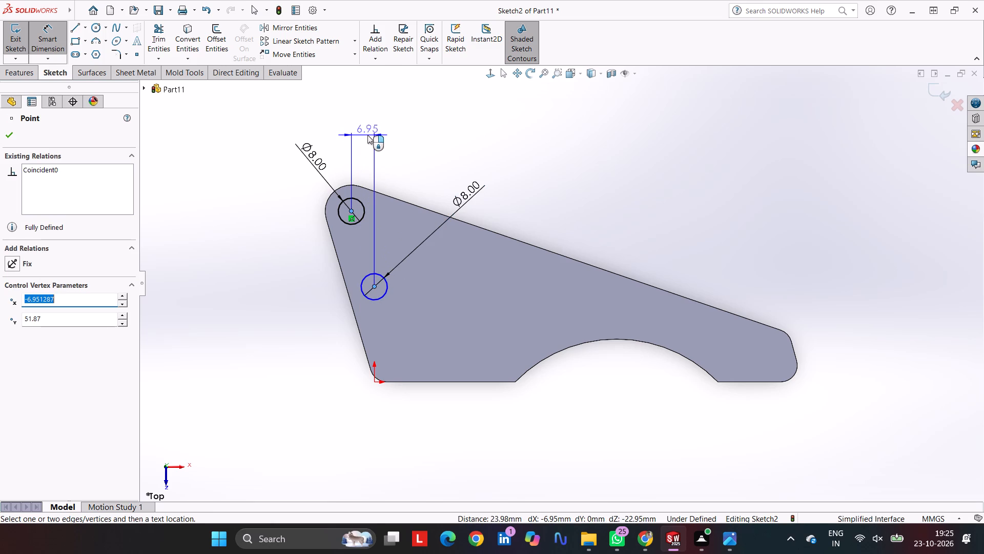
click(367, 135)
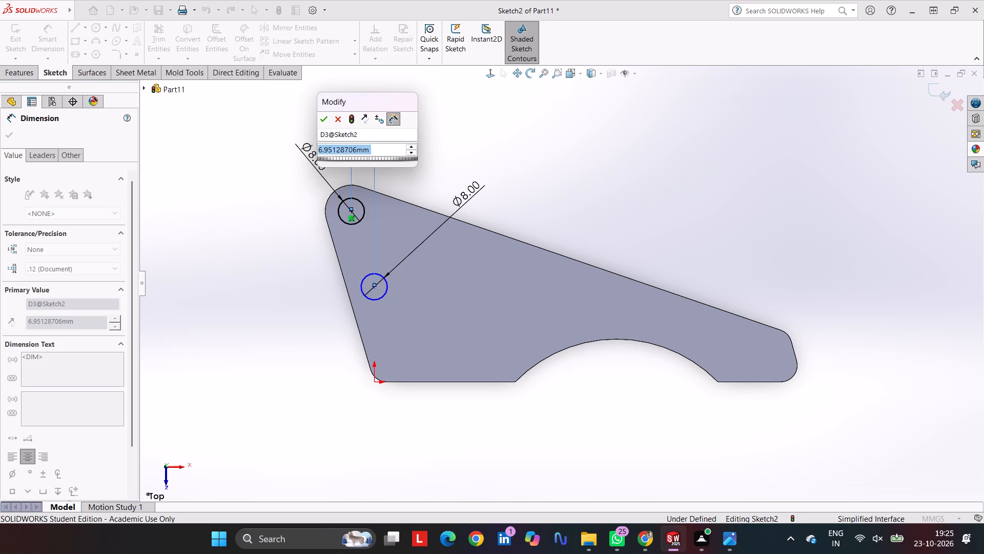
text(7.33)
key(Return)
key(Return)
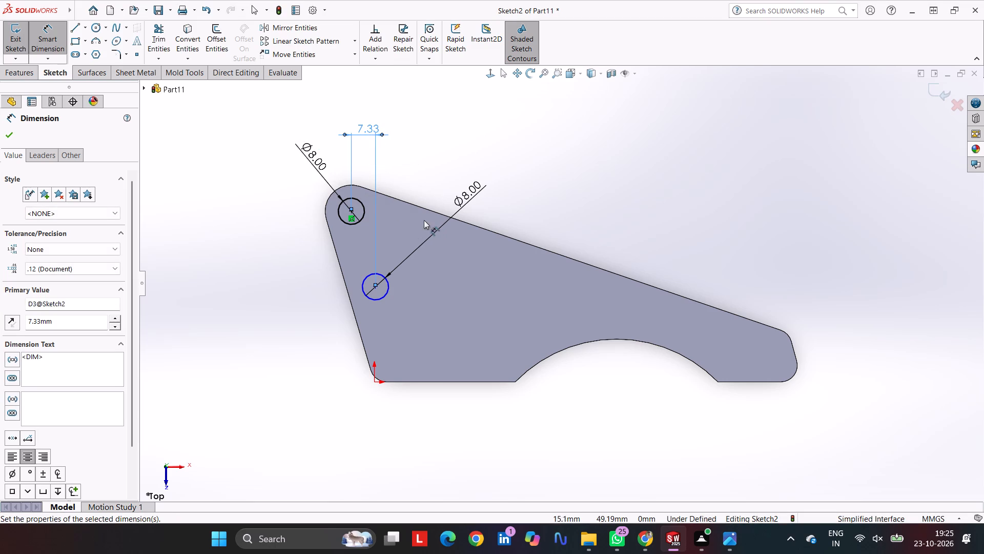
Set the vertical distance between the centres of the two 8 mm circles to 24.87 mm and finish dimensioning.
click(352, 213)
click(375, 287)
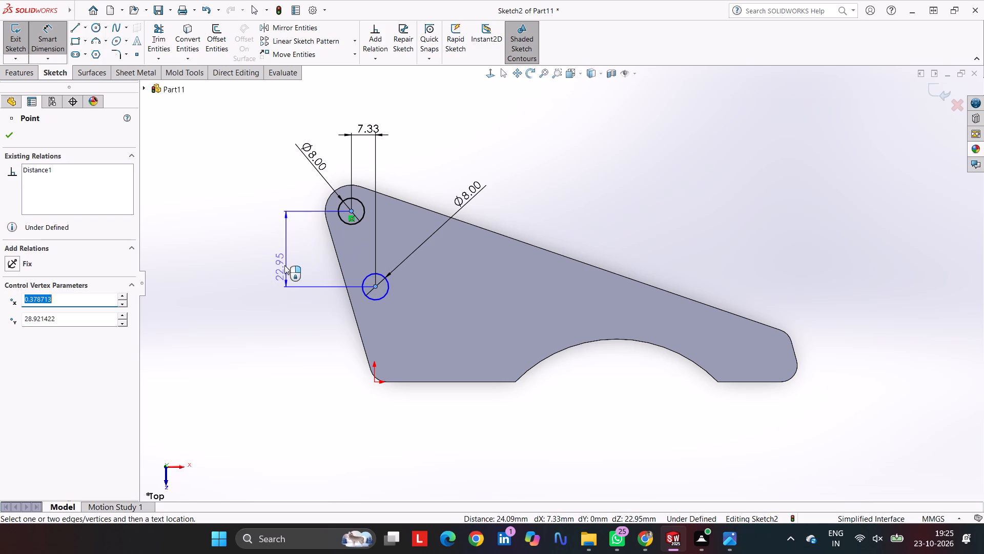
click(282, 263)
text(24)
key(period)
text(87)
key(Return)
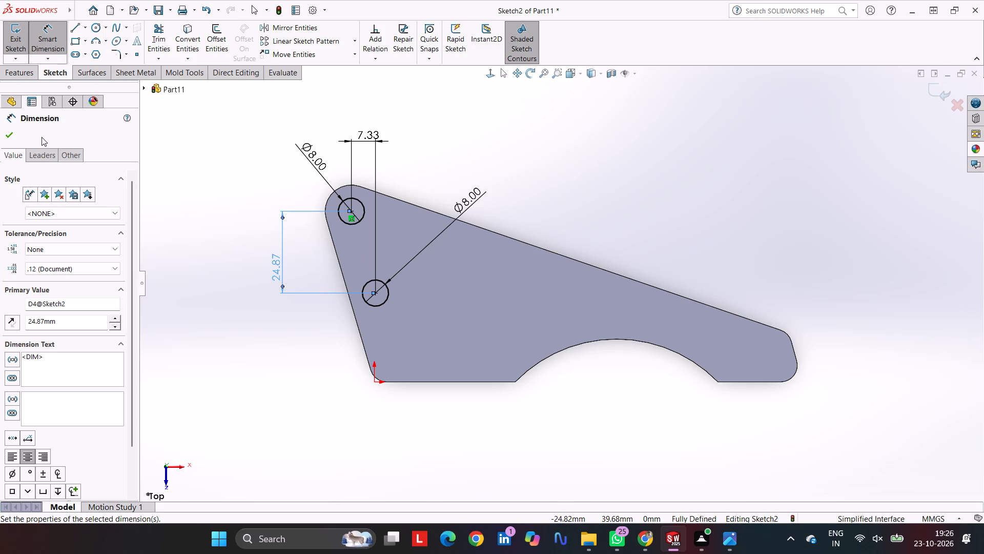
click(8, 140)
Cut-extrude the two circles through the body with the Mid Plane end condition and a depth of 40 mm.
click(15, 75)
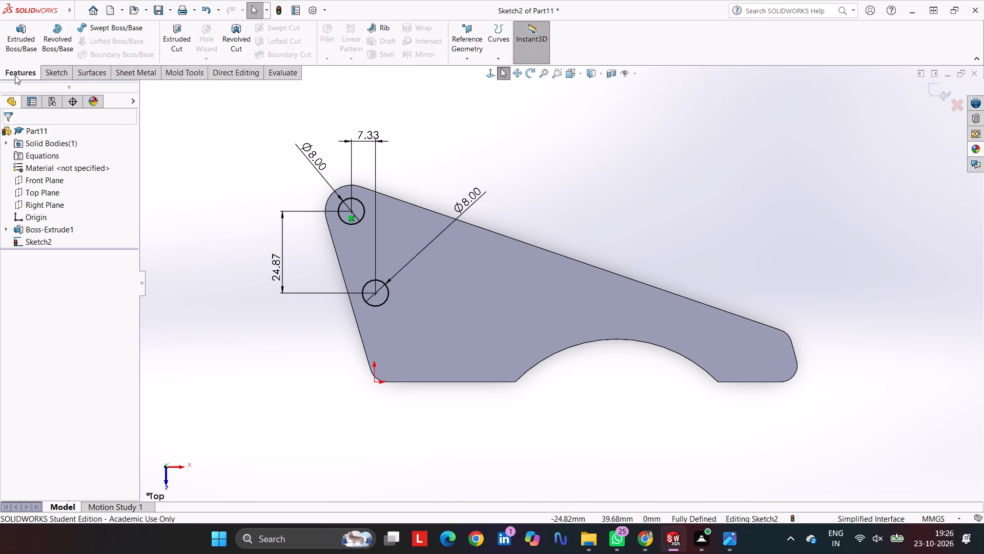
click(56, 72)
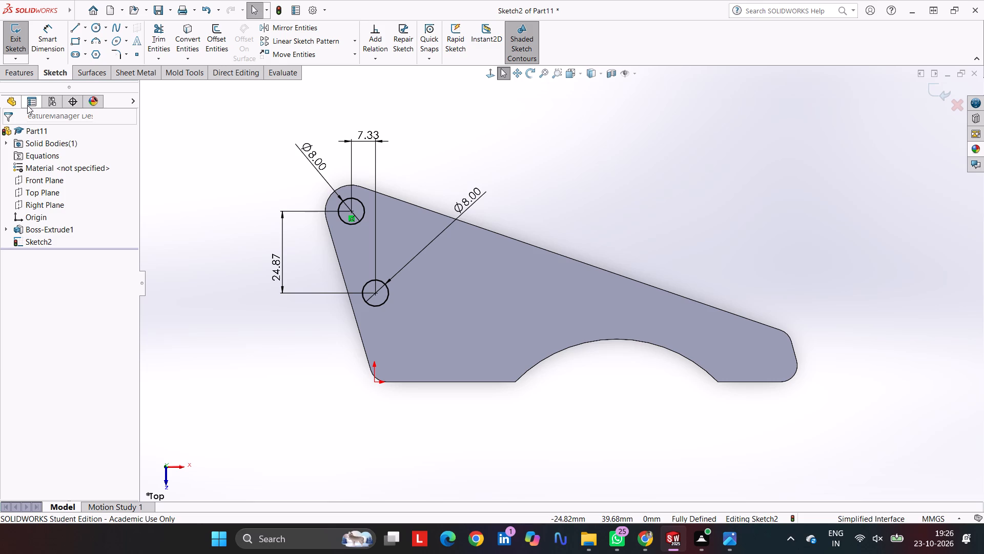
click(26, 70)
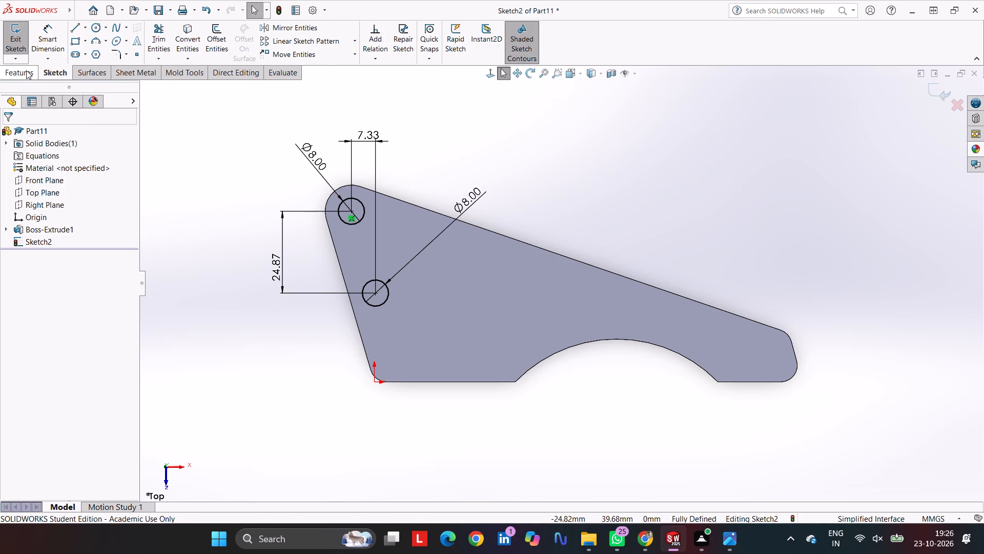
click(168, 27)
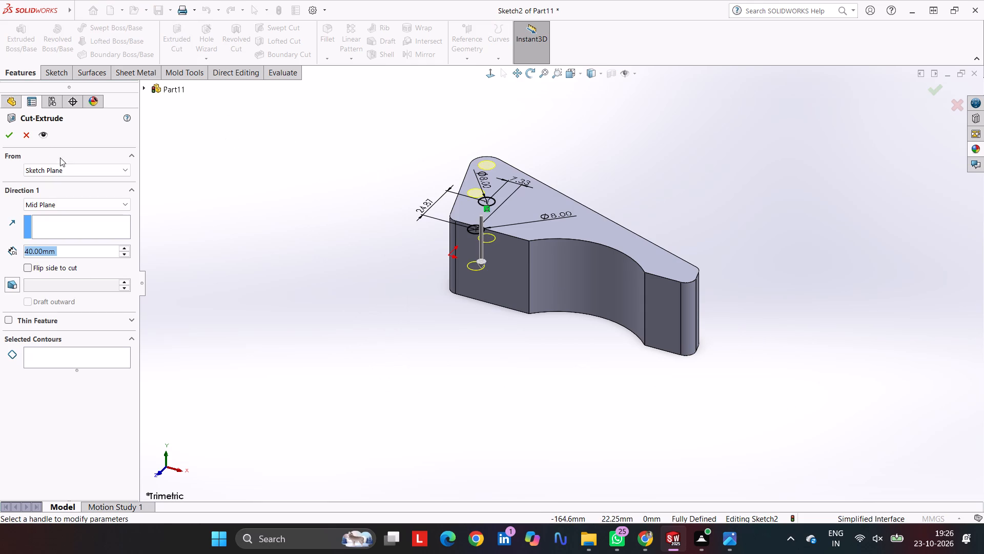
click(10, 137)
click(261, 152)
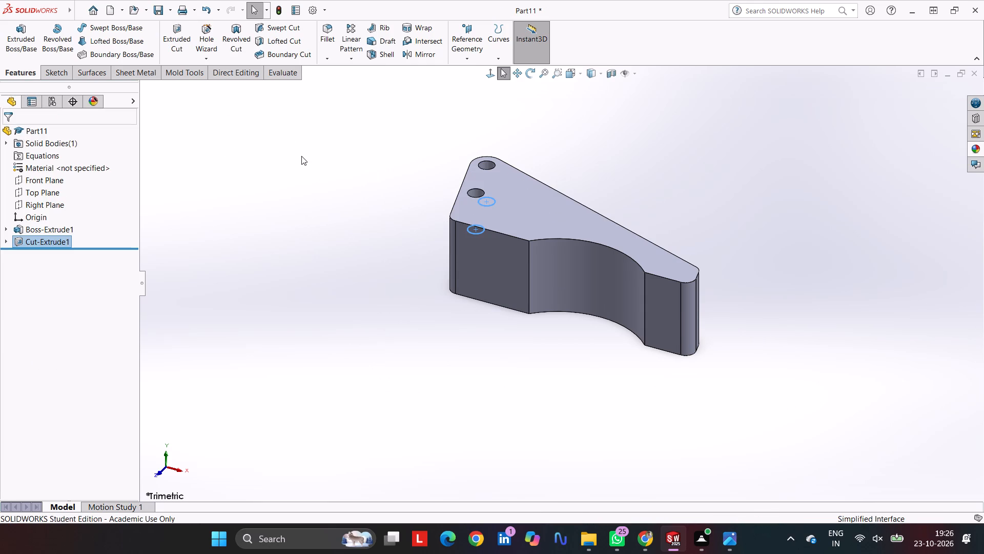
Start a sketch on the flat side face between the origin-corner fillet and the large arc cutout.
middle_drag(305, 162, 344, 242)
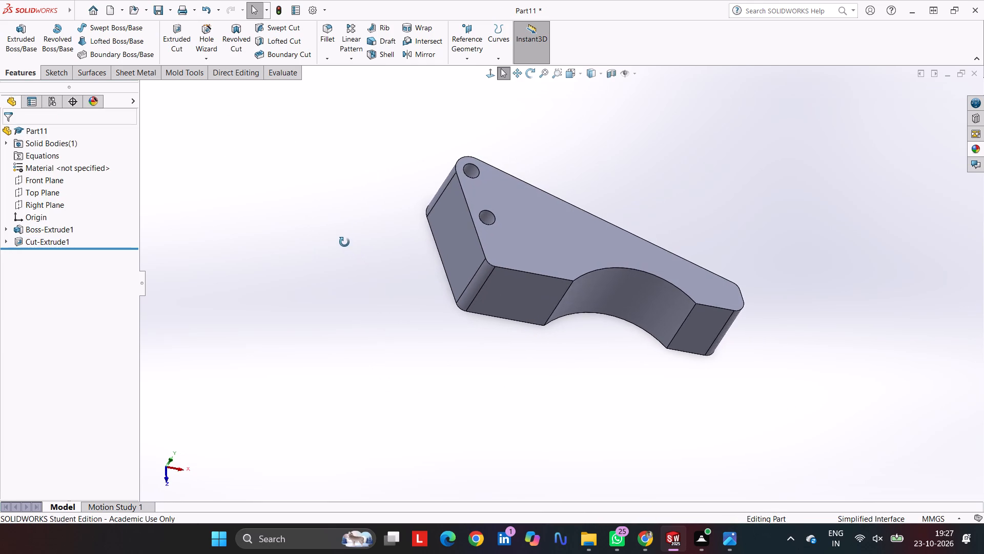
middle_drag(344, 242, 336, 228)
middle_drag(353, 228, 353, 224)
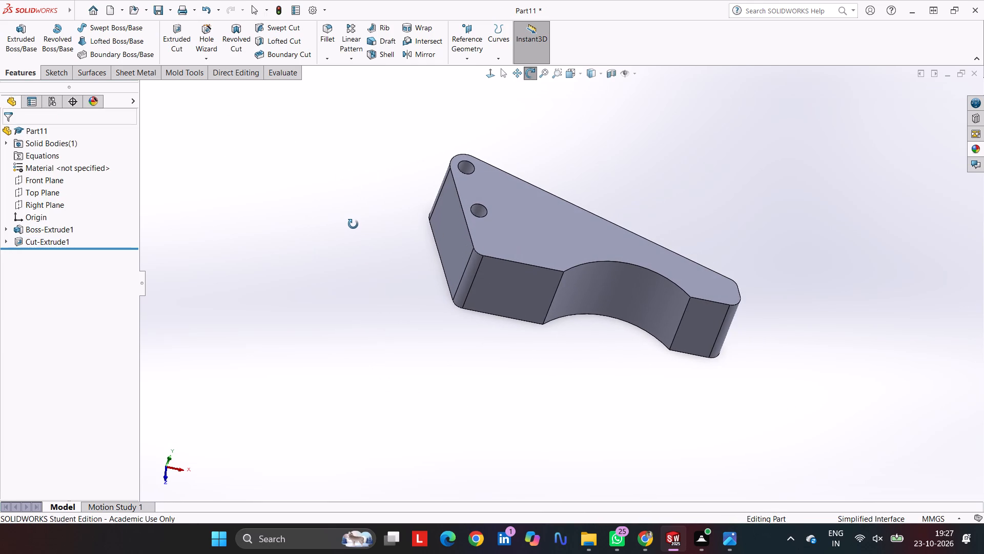
middle_drag(353, 224, 342, 222)
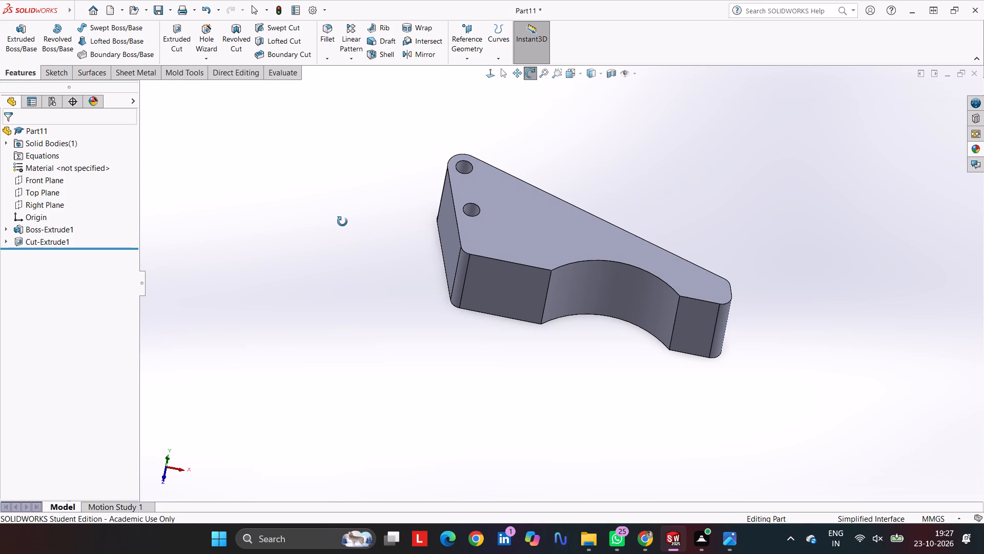
middle_drag(342, 222, 317, 197)
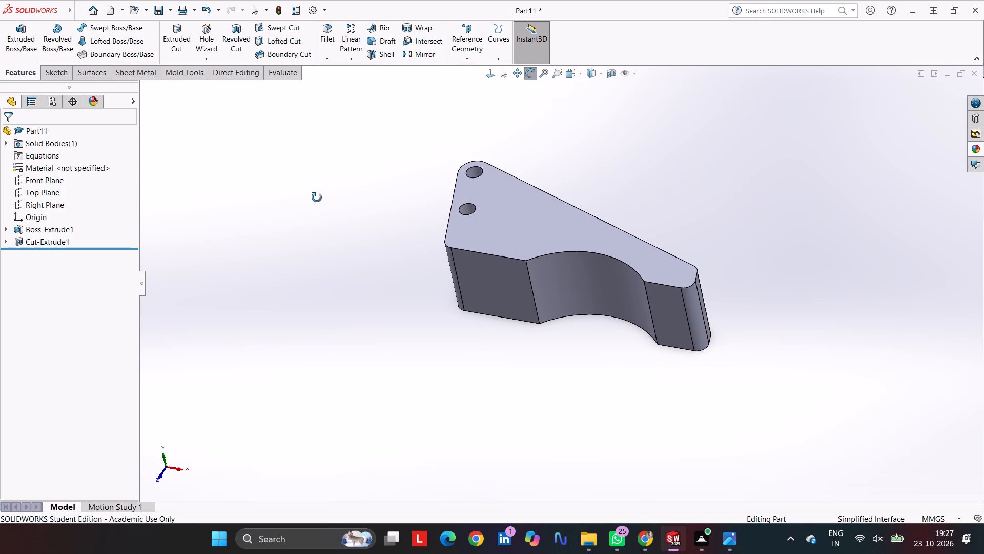
middle_drag(317, 197, 316, 197)
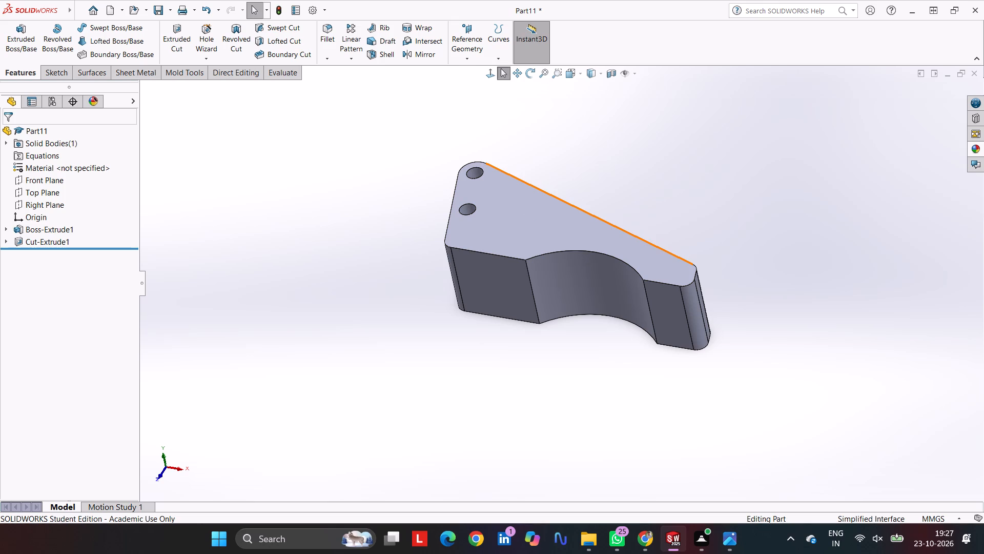
click(477, 285)
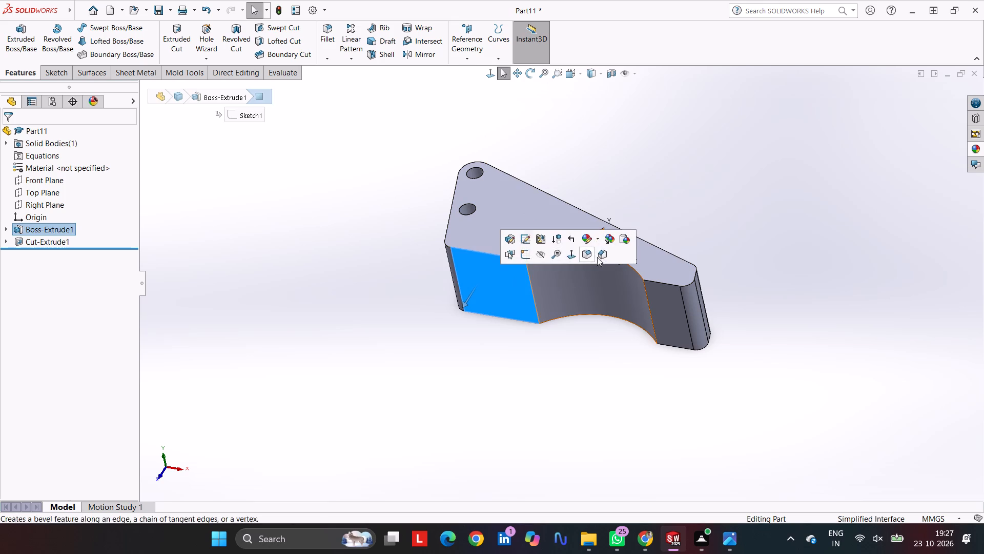
click(523, 254)
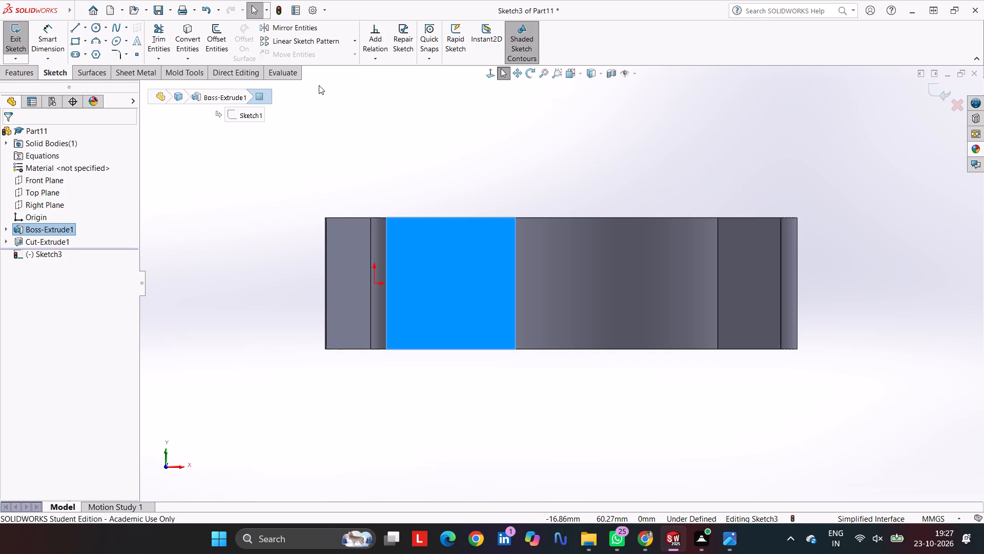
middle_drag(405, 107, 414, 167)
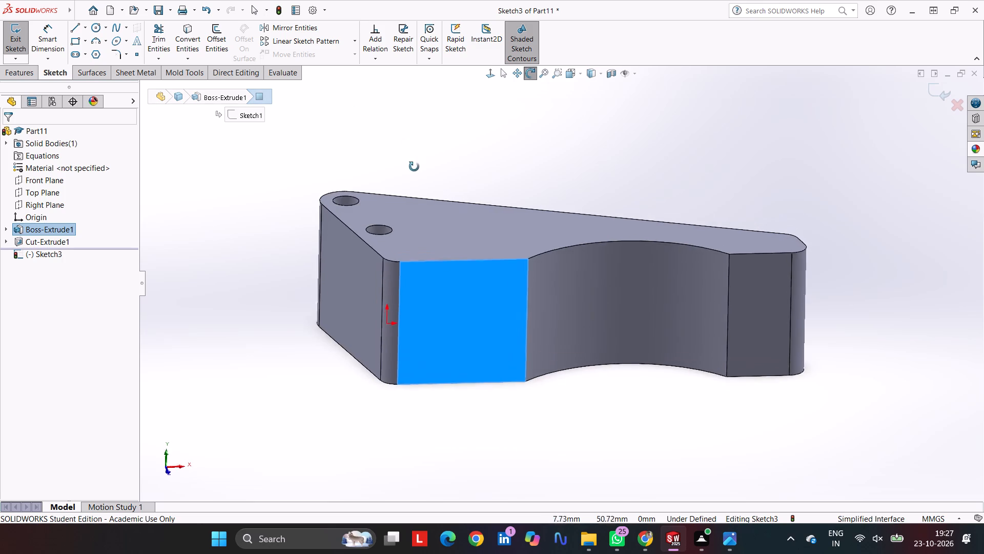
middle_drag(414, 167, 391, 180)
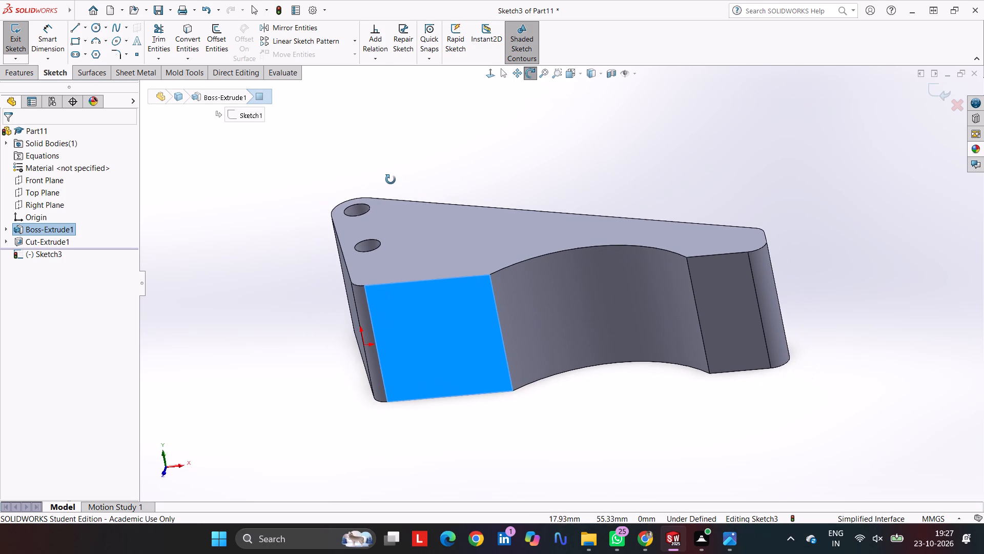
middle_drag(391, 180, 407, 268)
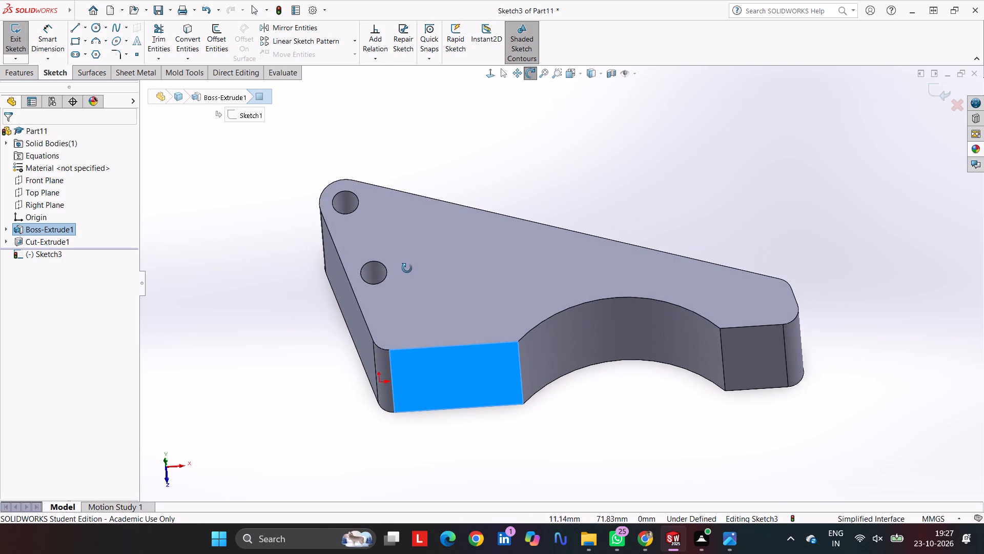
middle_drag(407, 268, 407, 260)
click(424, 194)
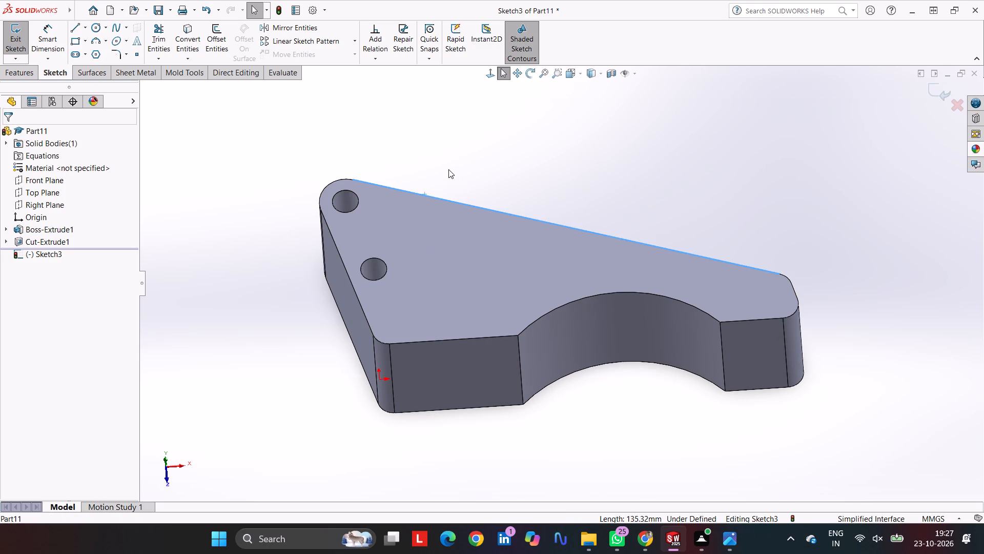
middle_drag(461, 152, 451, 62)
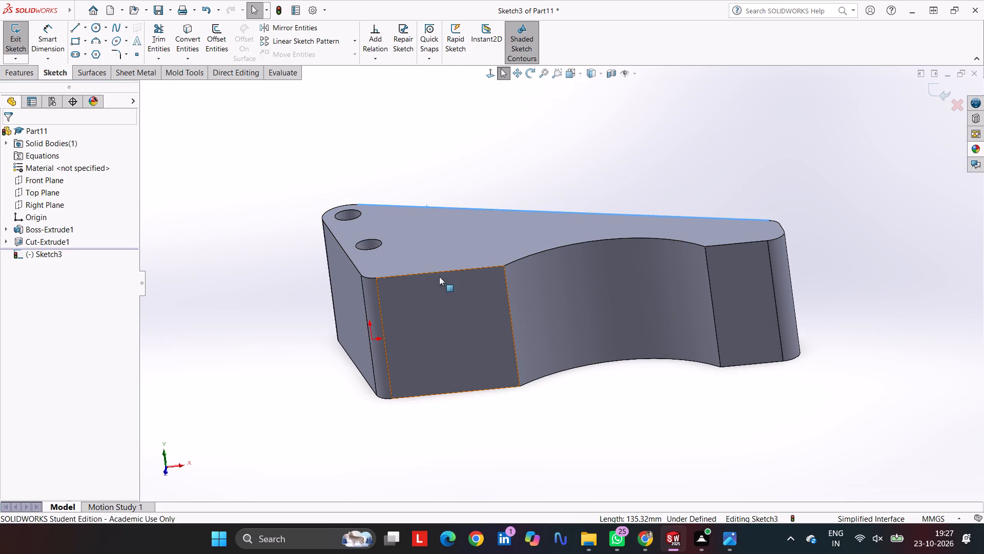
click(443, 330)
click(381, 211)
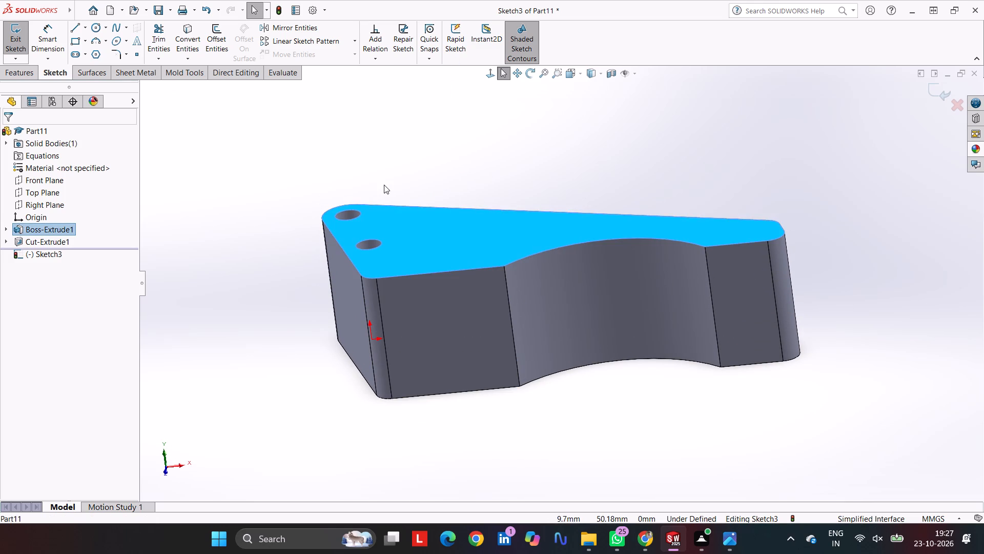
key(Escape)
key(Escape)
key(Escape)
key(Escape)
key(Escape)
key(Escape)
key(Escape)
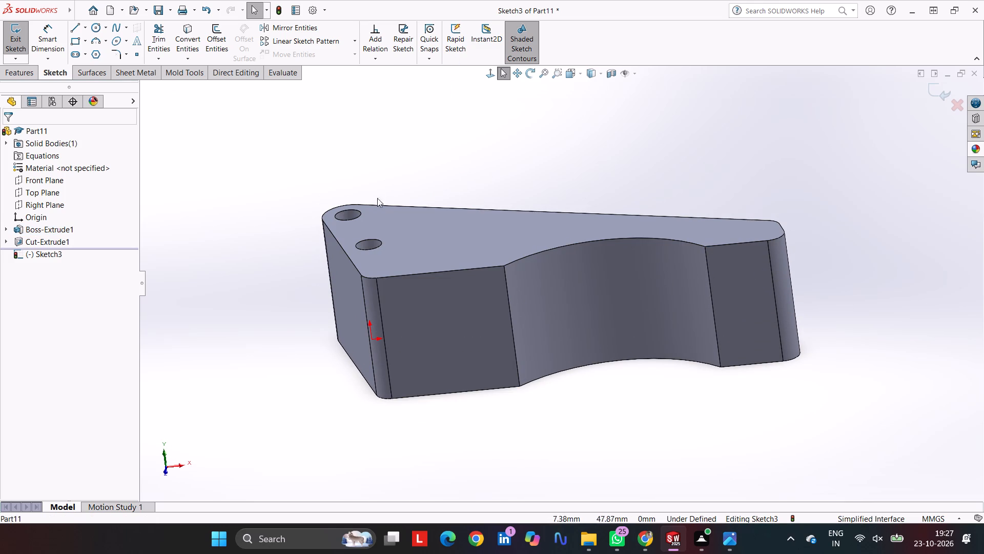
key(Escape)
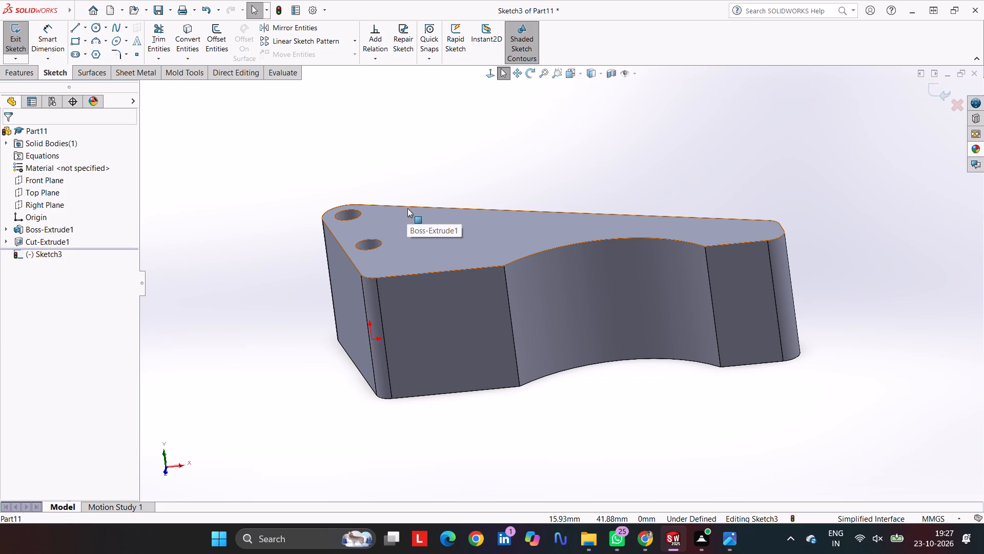
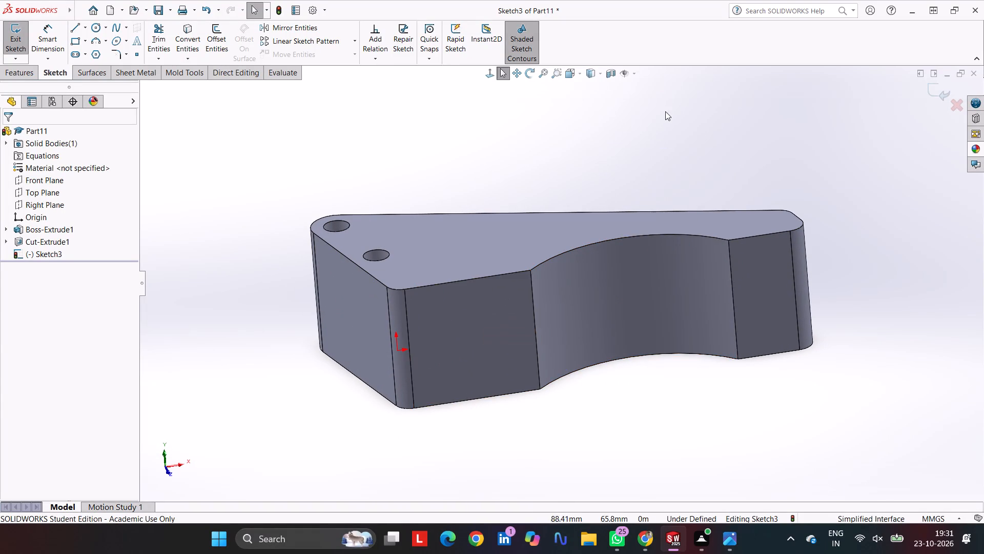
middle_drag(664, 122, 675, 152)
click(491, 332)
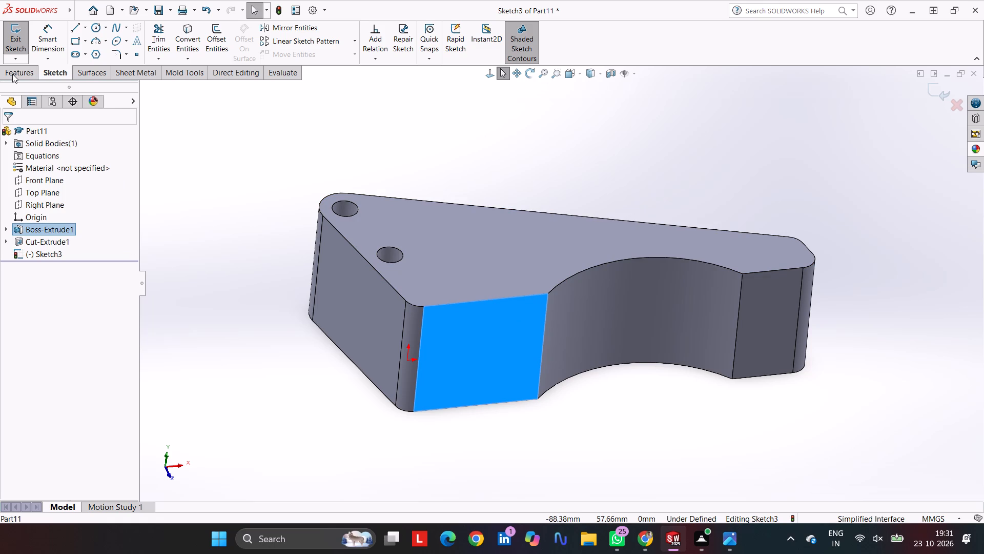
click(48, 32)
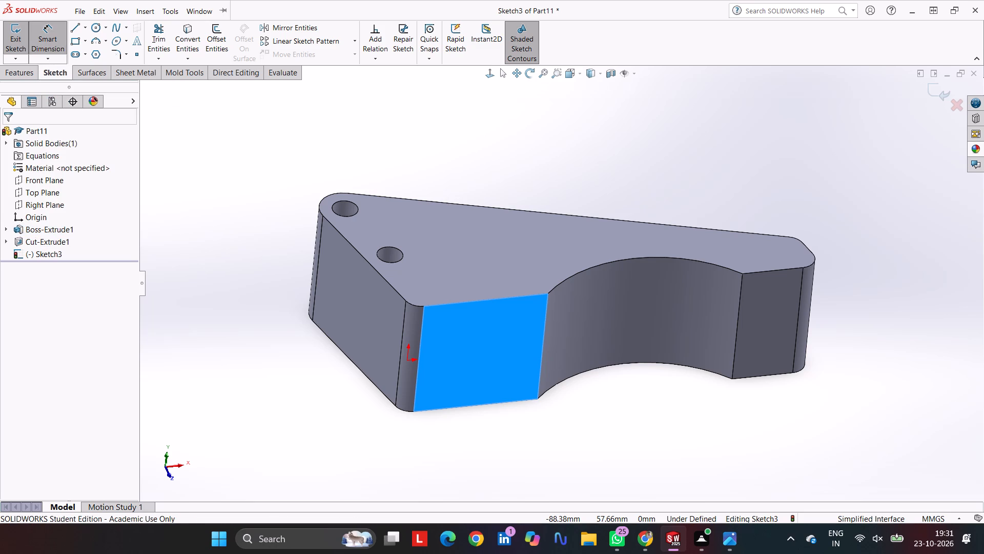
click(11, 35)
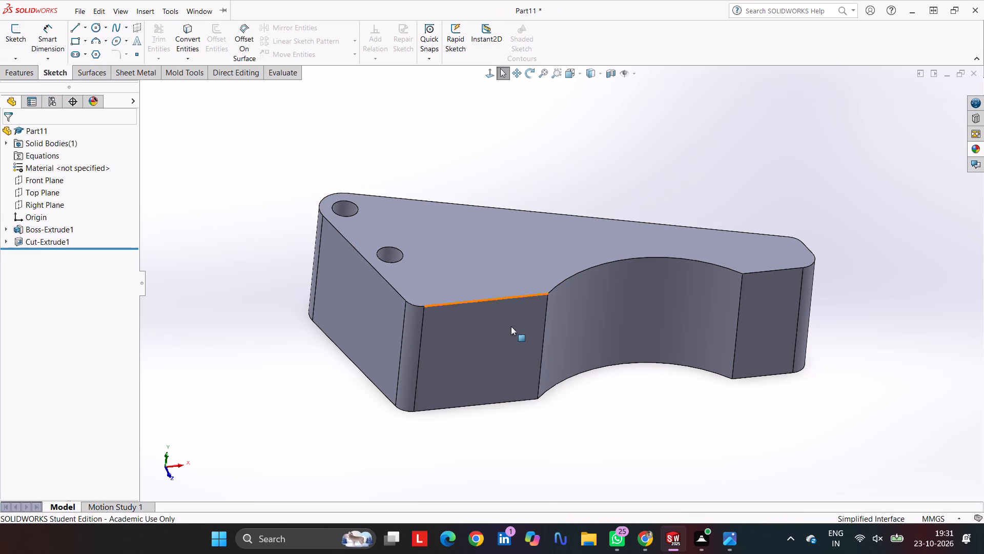
Start a sketch on the flat side face and draw a corner rectangle about 28.3 by 19.6 mm from the hole-end edge, around the origin.
click(486, 337)
click(530, 309)
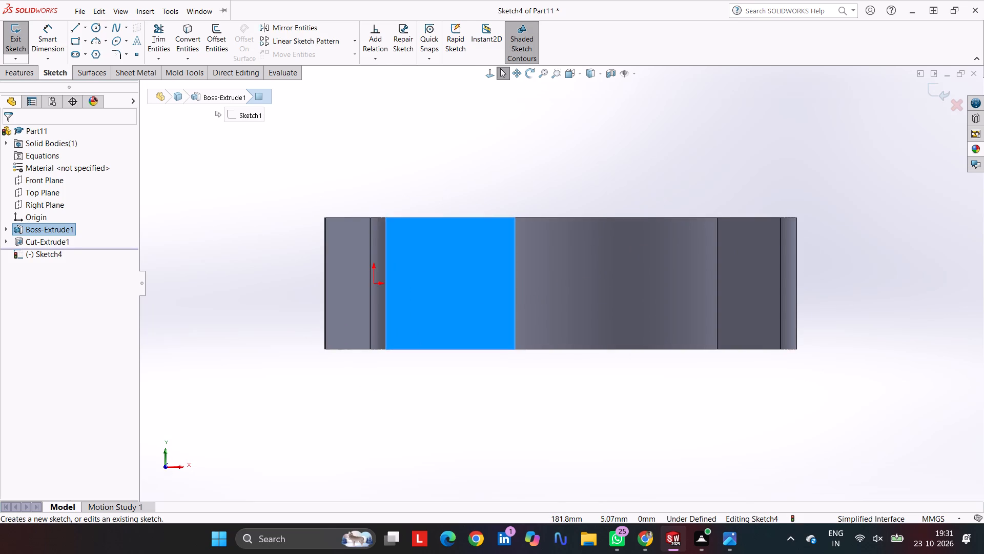
click(75, 42)
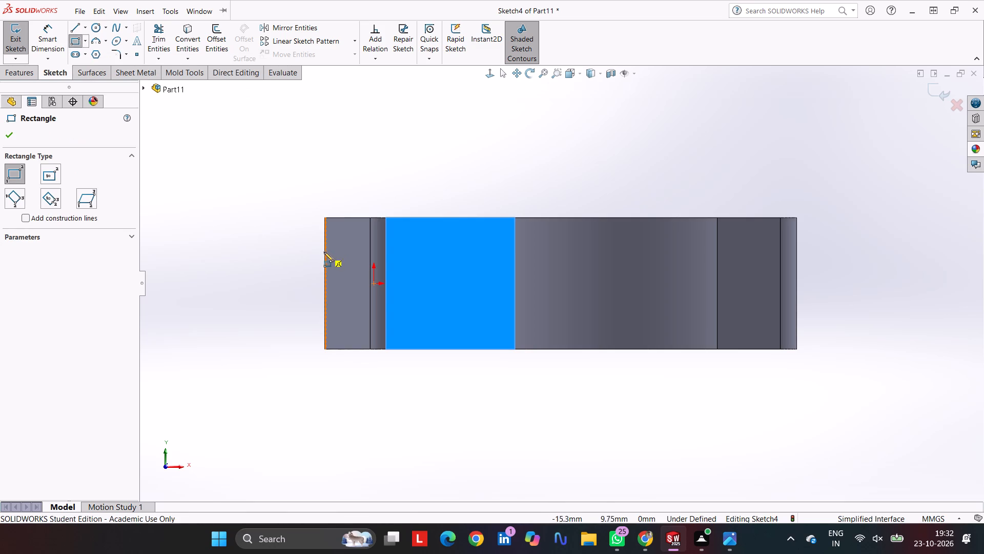
click(326, 250)
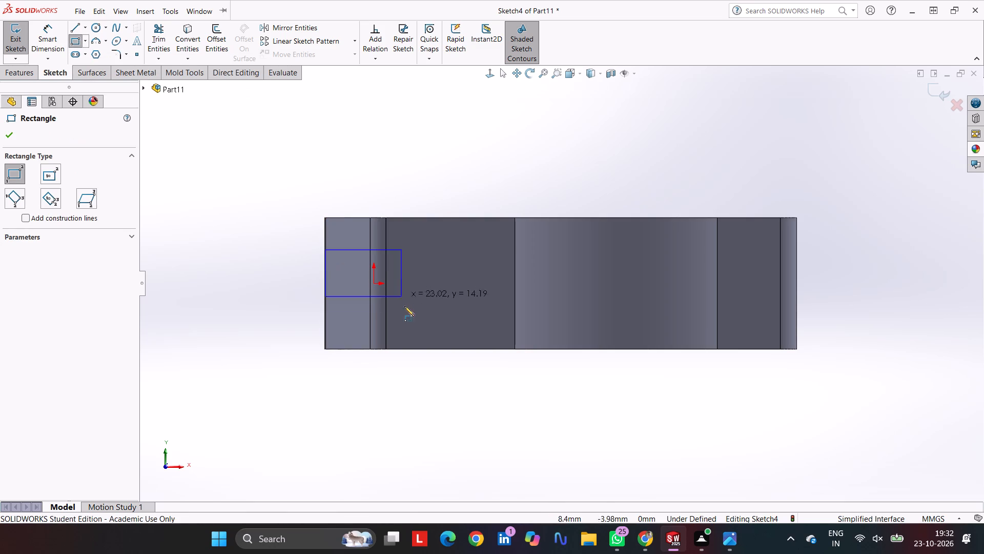
click(419, 314)
Set the rectangle's horizontal width to 25 mm.
click(52, 32)
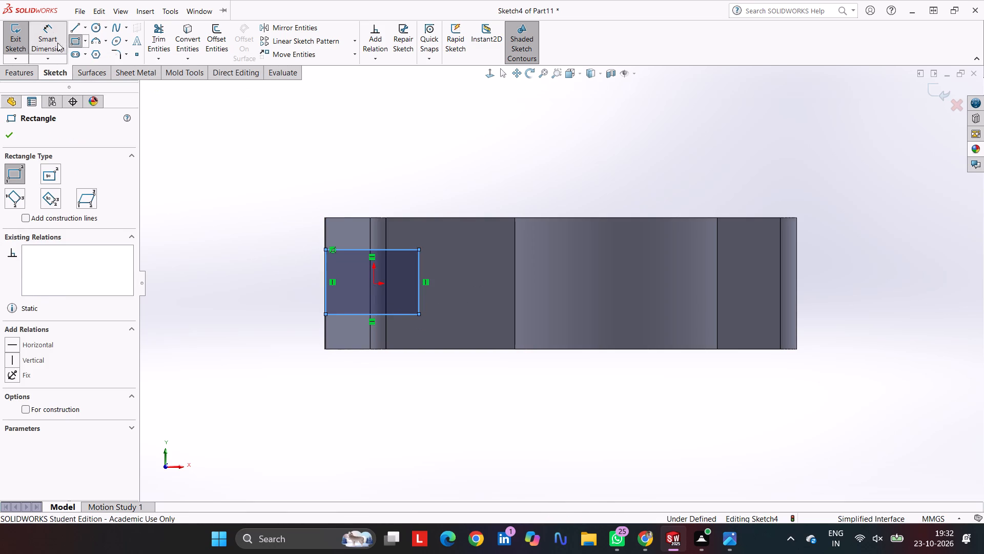
click(357, 315)
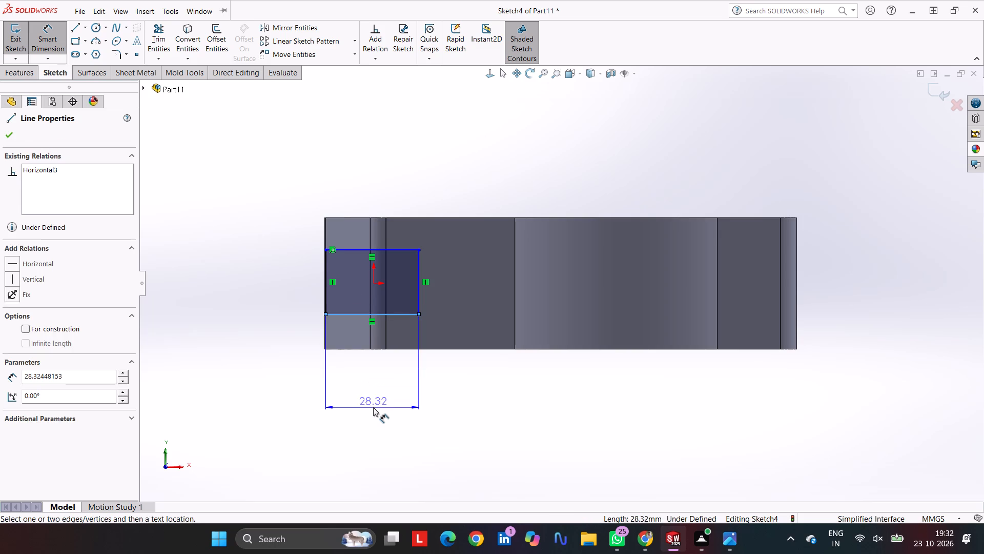
click(373, 407)
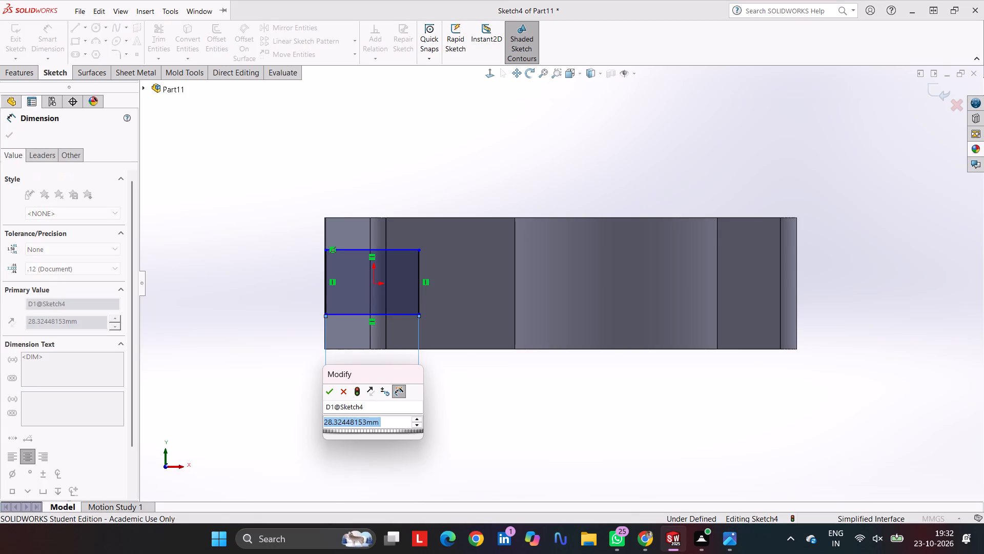
text(25)
key(Return)
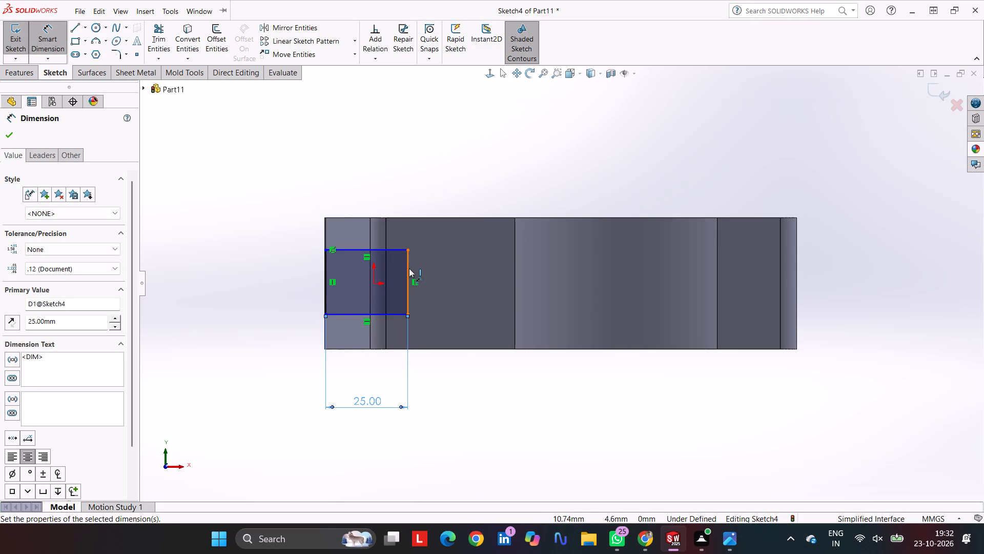
Set the rectangle's vertical height to 25 mm.
click(409, 268)
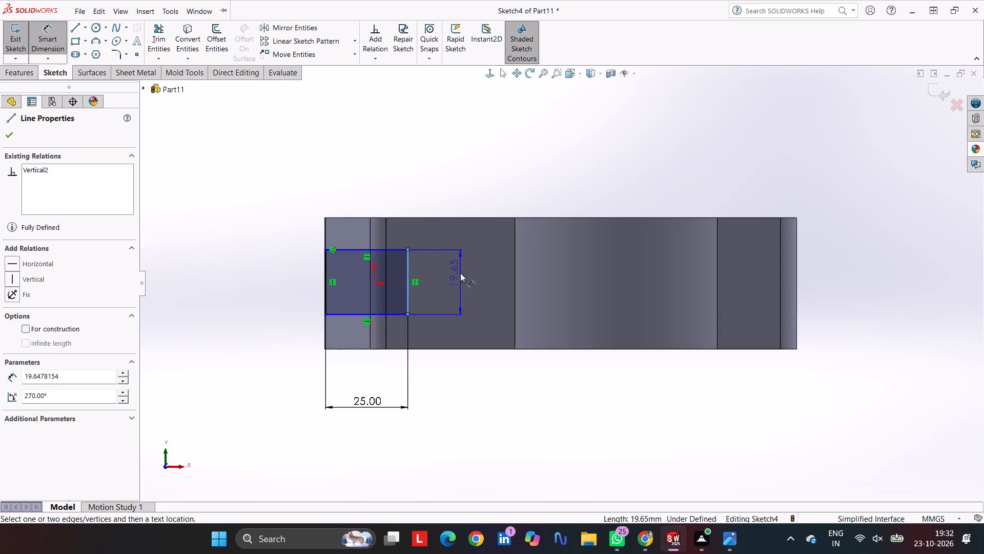
click(460, 273)
text(25)
key(Return)
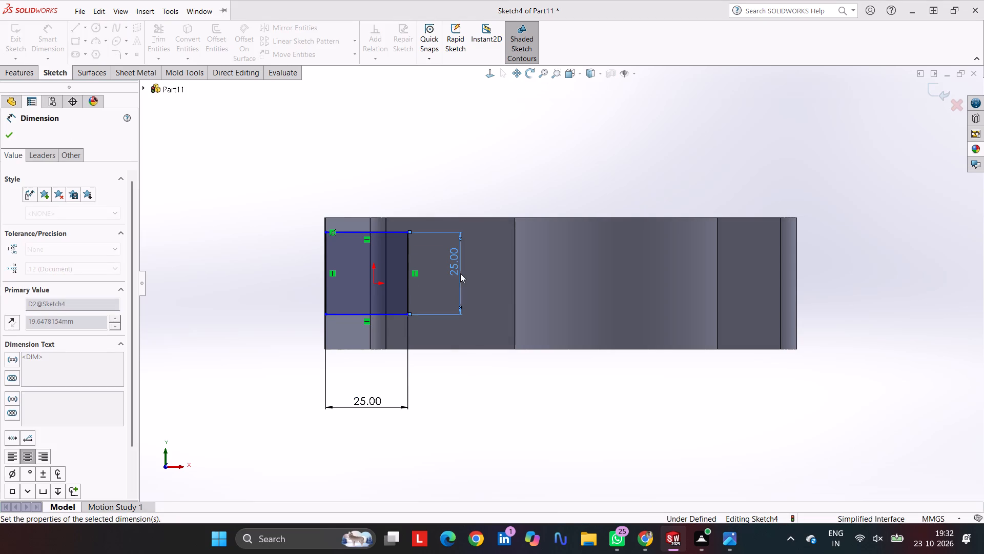
Set the vertical distance from the origin to the rectangle's upper edge to 12.5 mm and finish dimensioning.
click(373, 284)
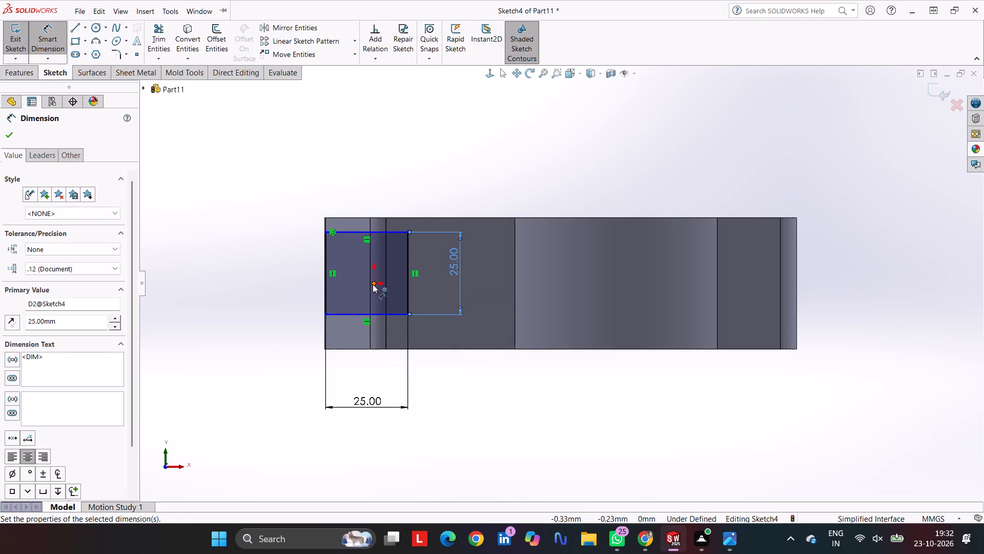
click(391, 234)
click(309, 263)
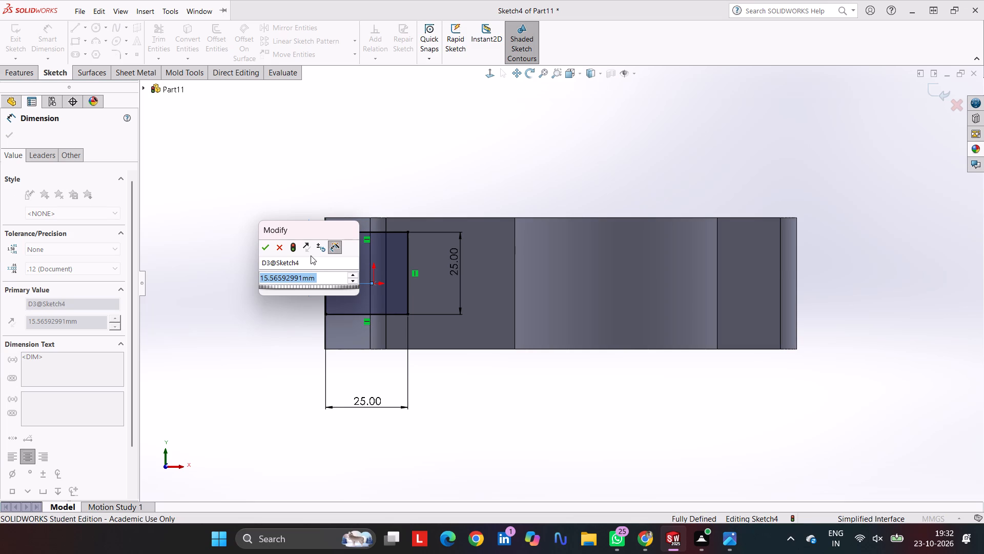
text(12.5)
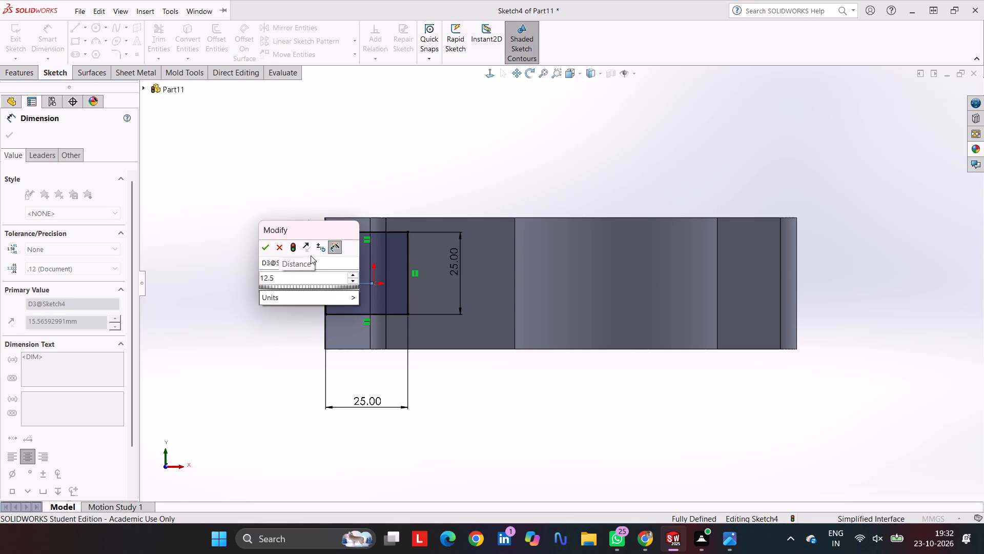
key(Return)
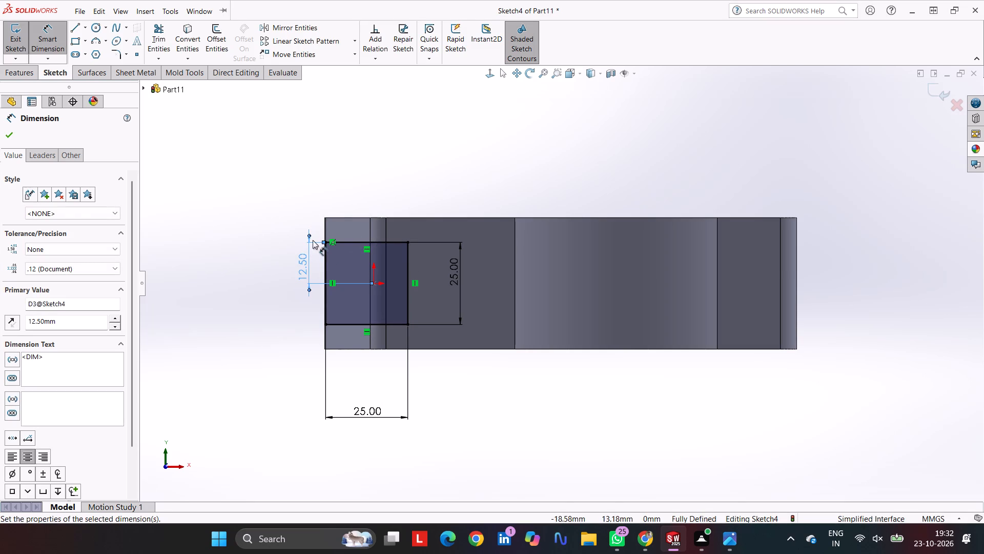
click(15, 137)
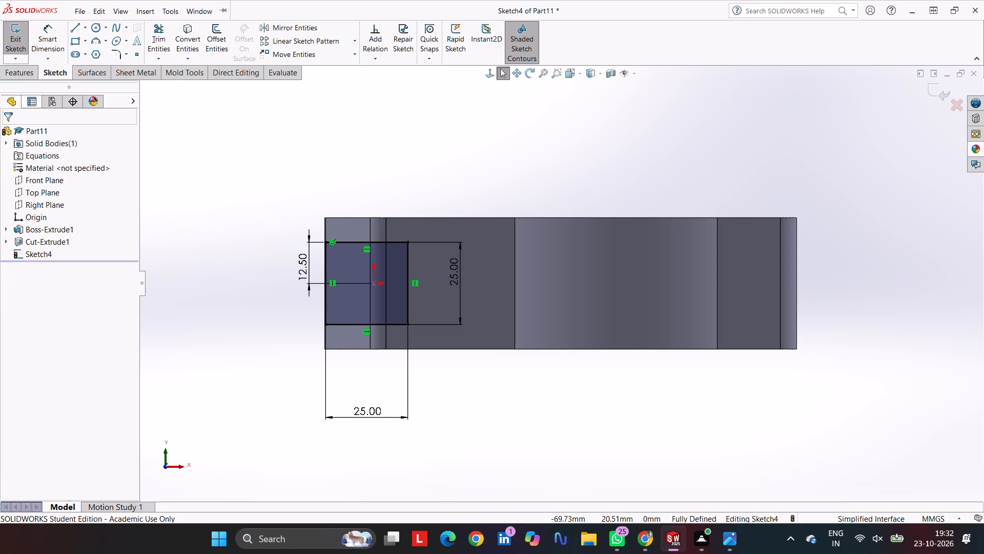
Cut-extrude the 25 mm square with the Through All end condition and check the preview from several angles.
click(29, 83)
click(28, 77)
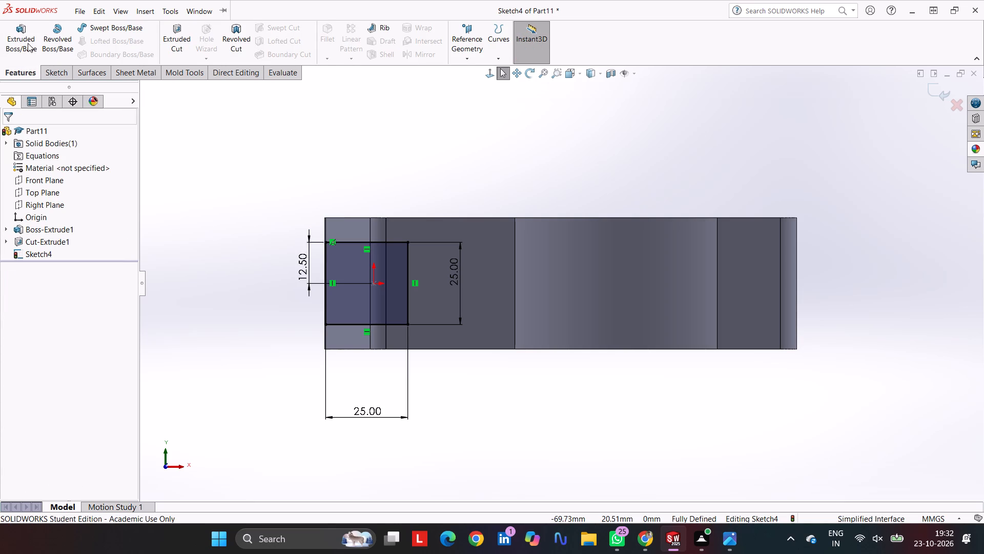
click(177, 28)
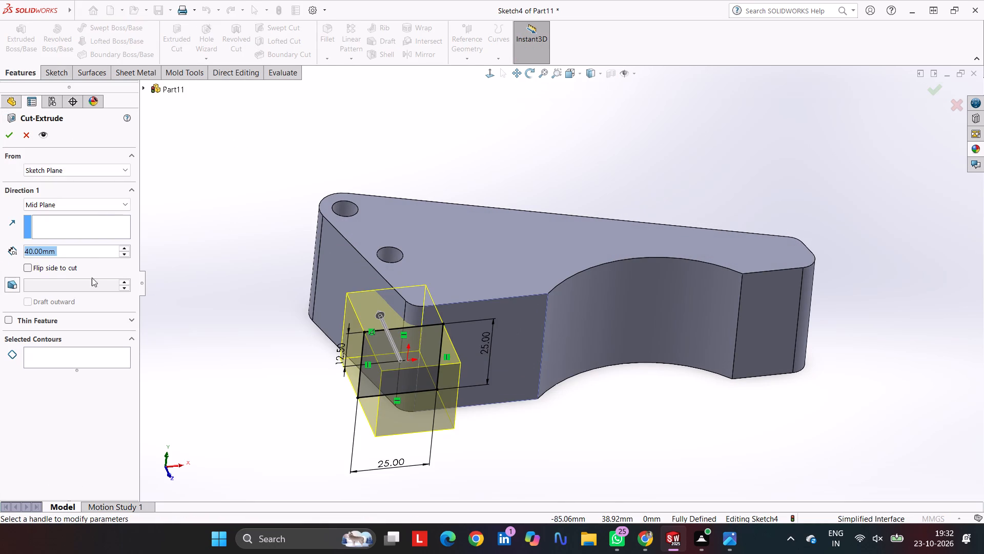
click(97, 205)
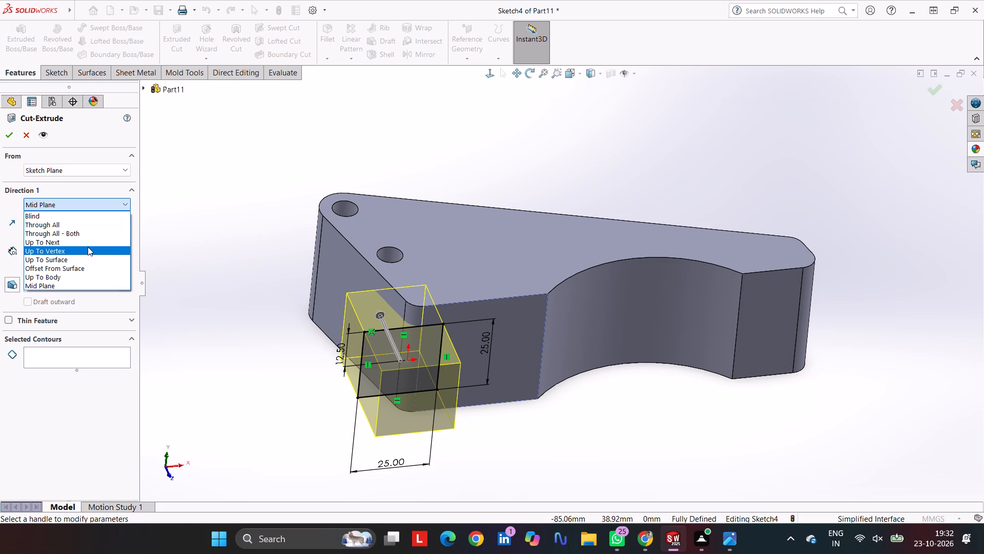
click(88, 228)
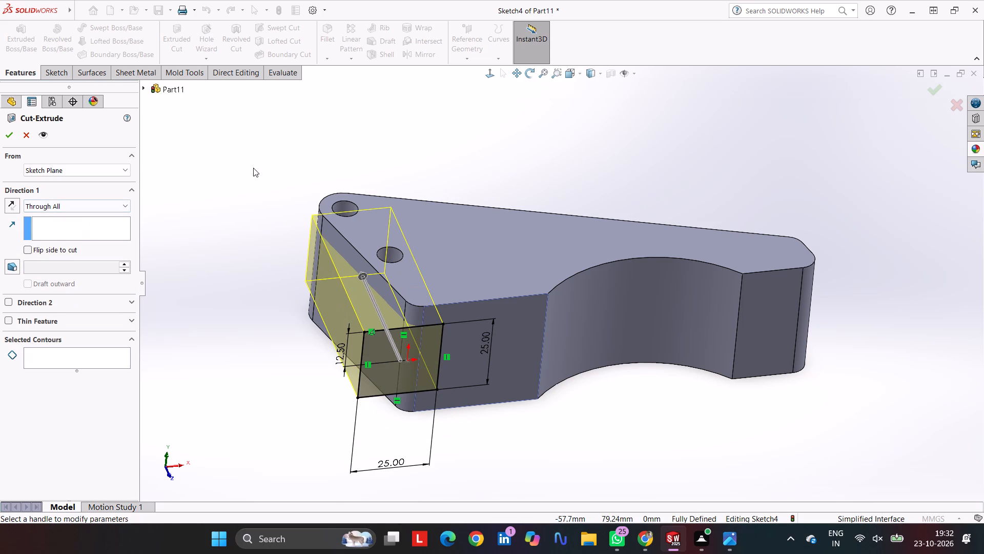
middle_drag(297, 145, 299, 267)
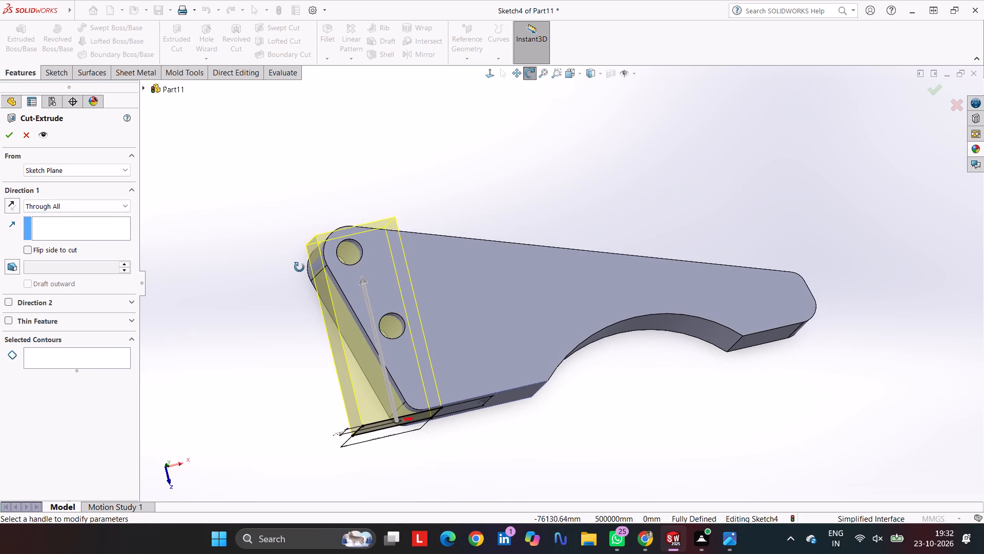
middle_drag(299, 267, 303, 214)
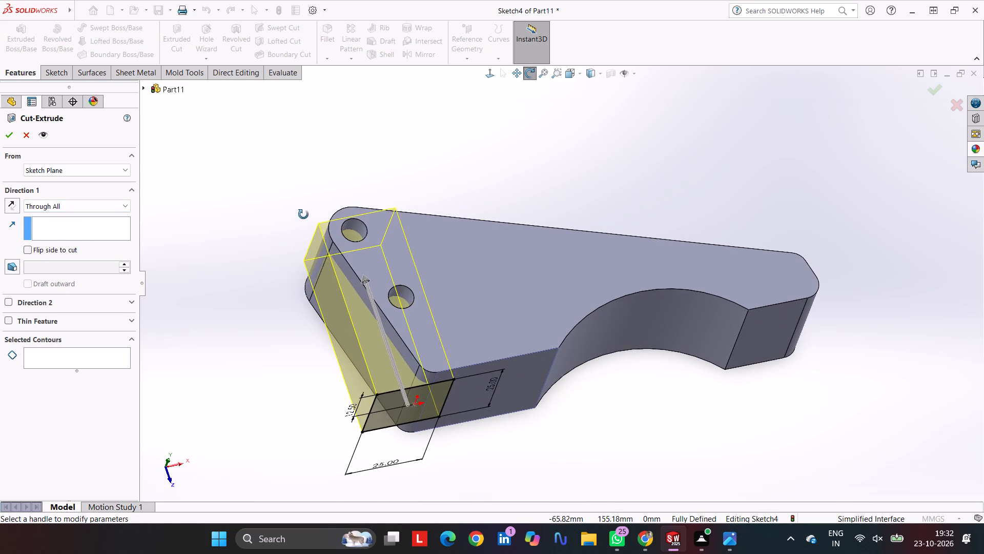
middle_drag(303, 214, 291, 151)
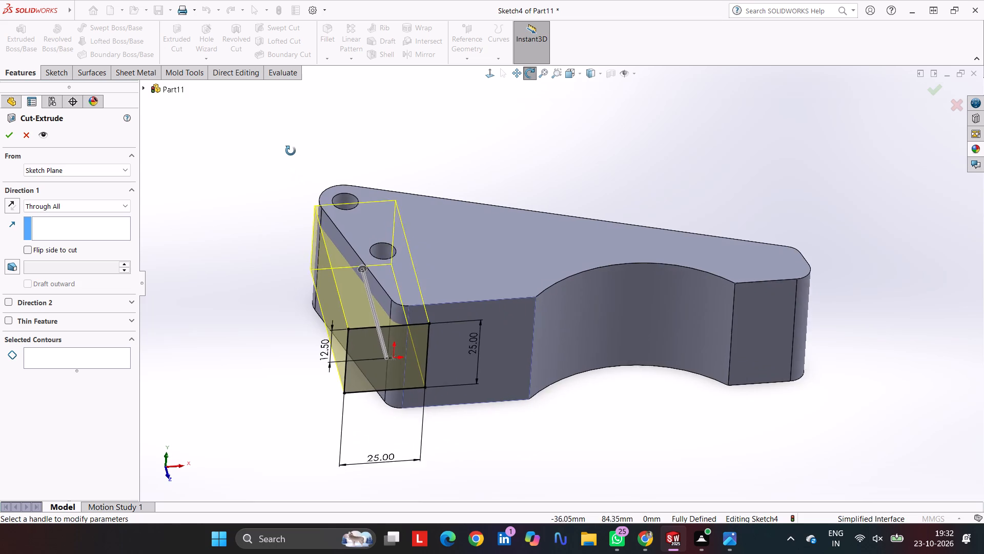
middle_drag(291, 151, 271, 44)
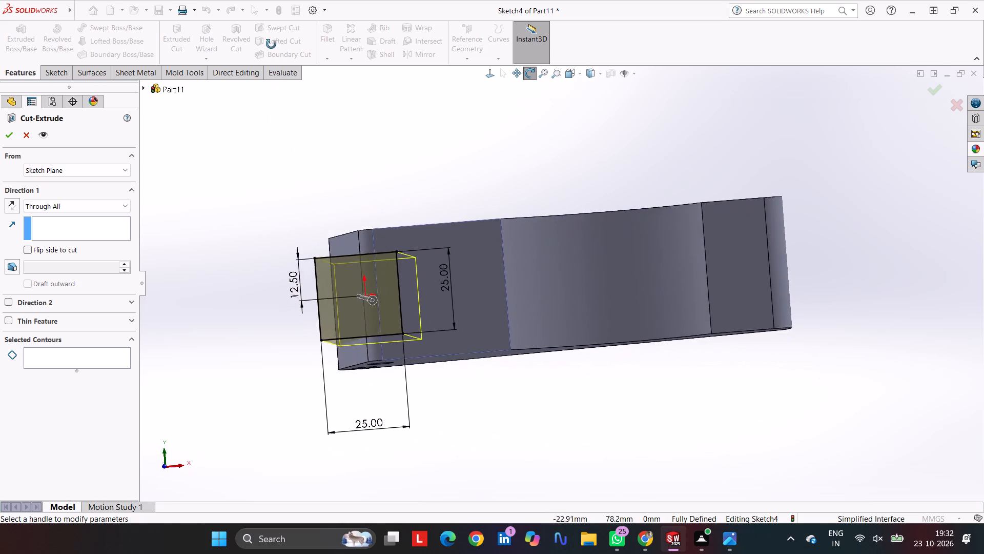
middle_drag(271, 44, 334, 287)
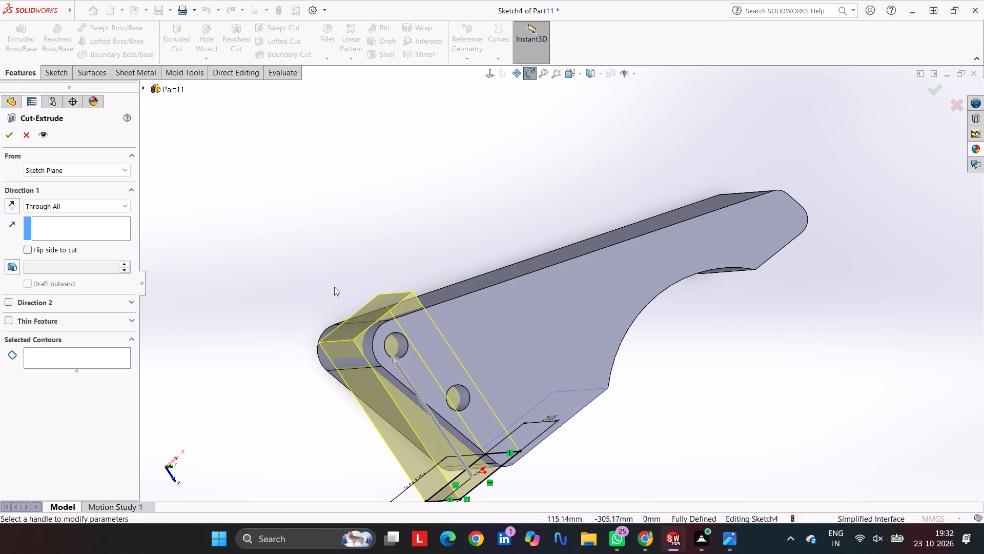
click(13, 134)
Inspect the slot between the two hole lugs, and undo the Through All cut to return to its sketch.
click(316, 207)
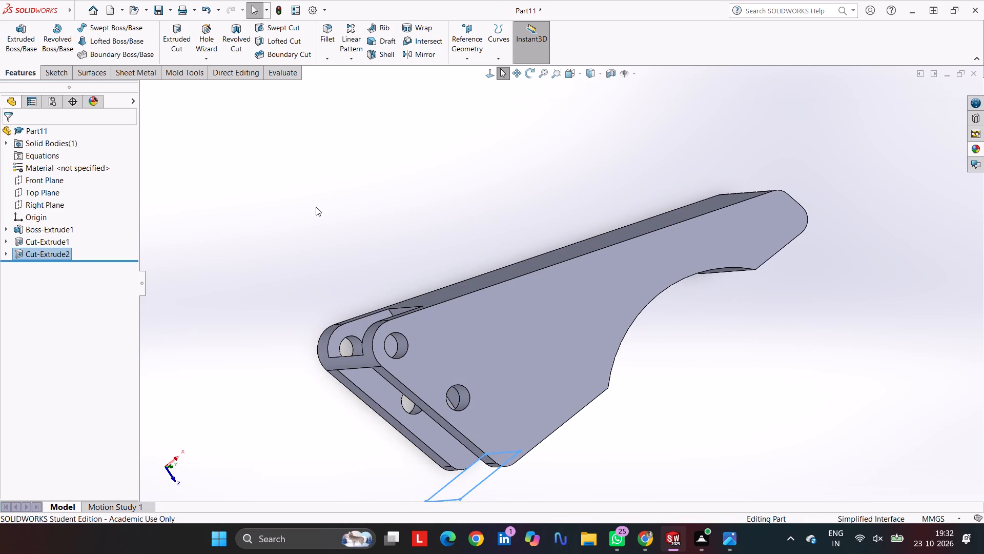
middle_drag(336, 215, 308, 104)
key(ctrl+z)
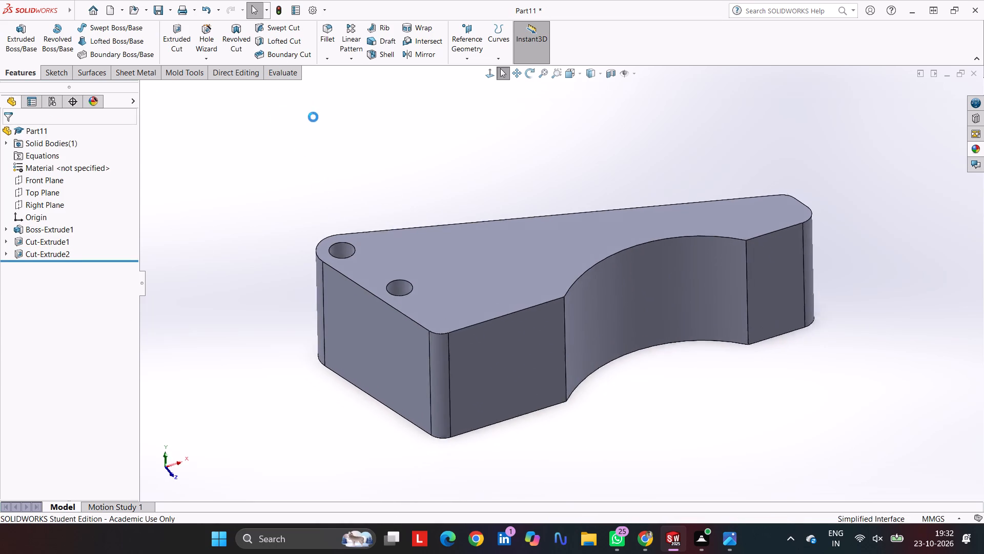
Delete the relation that ties the square's upper outer corner to the body edge.
scroll(327, 274, down, 7)
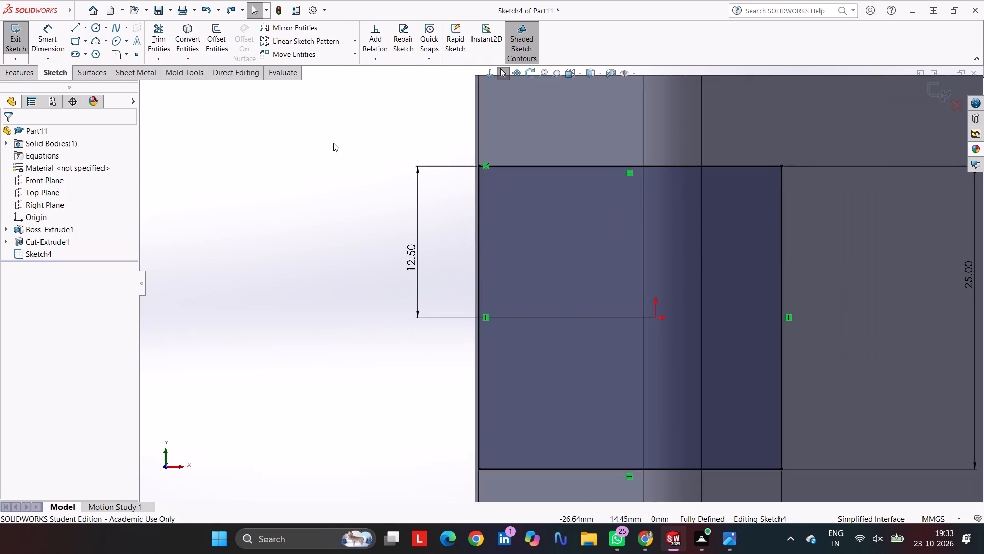
click(333, 143)
click(479, 209)
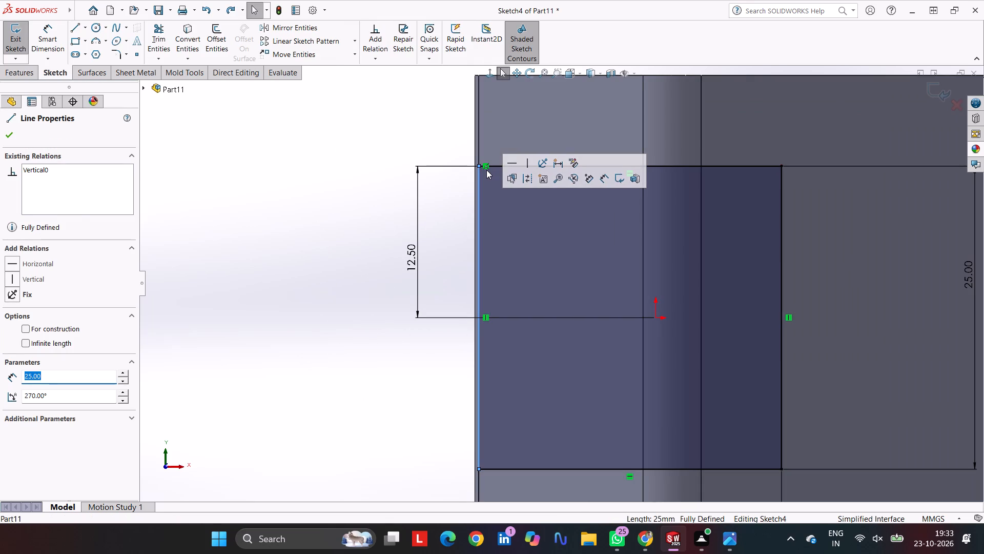
click(486, 169)
key(Delete)
click(417, 191)
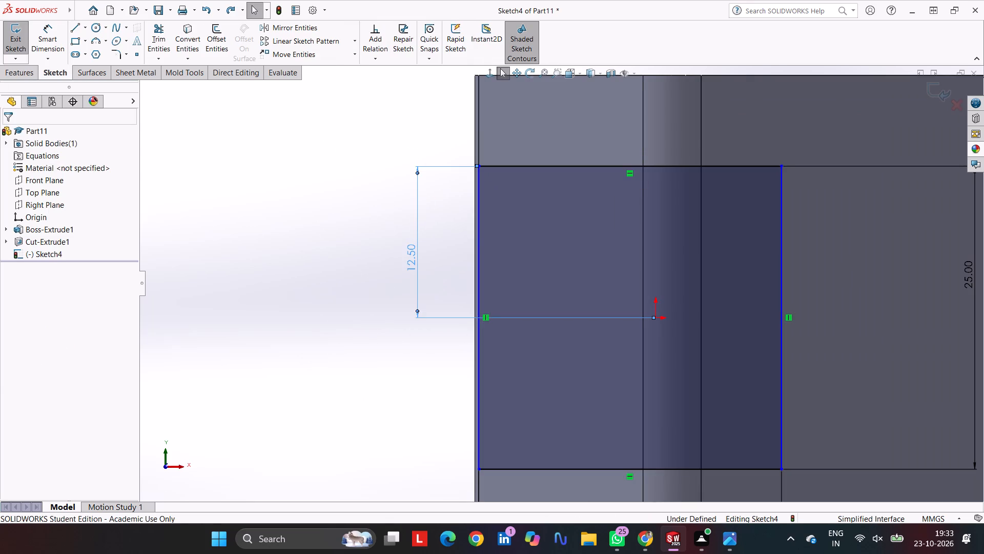
Make the square's outer vertical line collinear with the body's rounded-end silhouette edge.
click(473, 227)
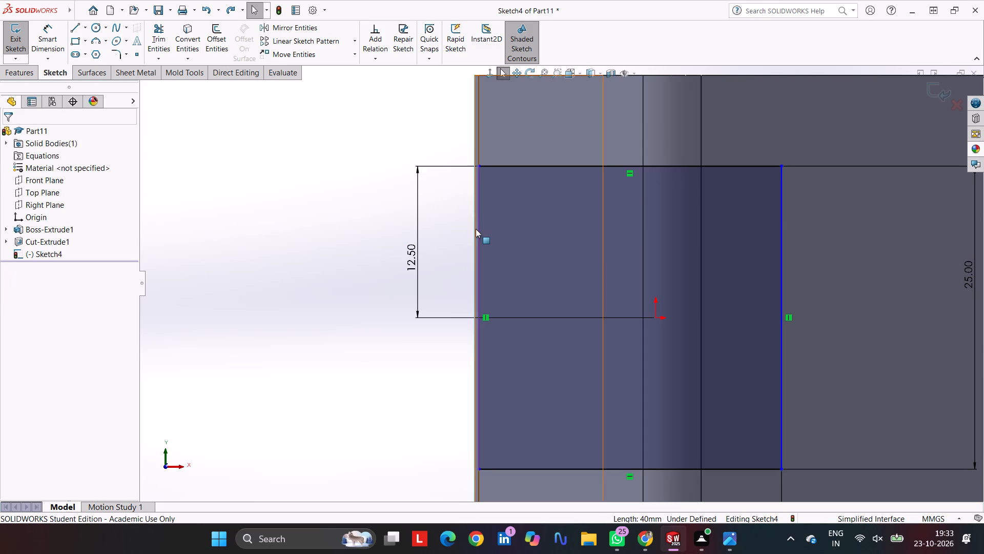
shift+click(478, 232)
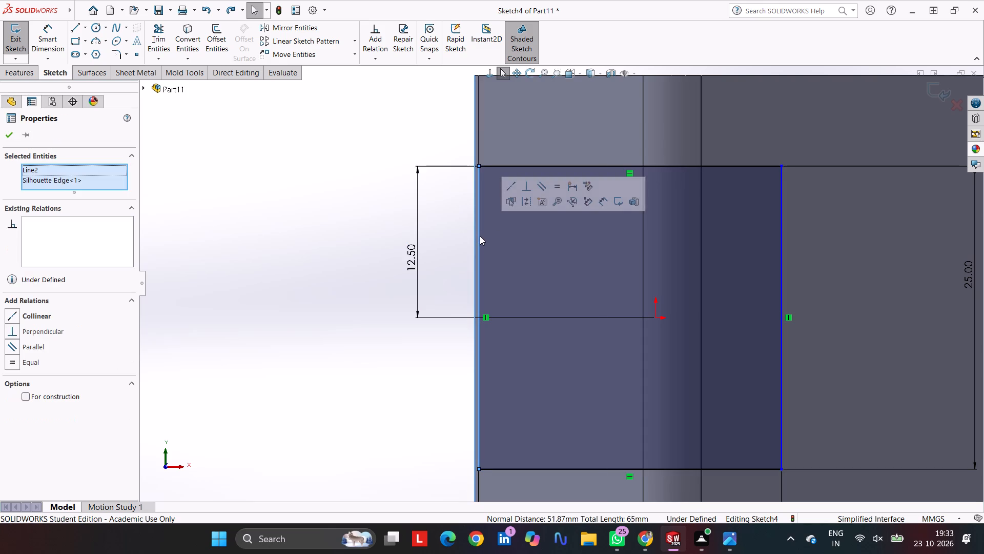
click(33, 318)
click(298, 237)
click(330, 241)
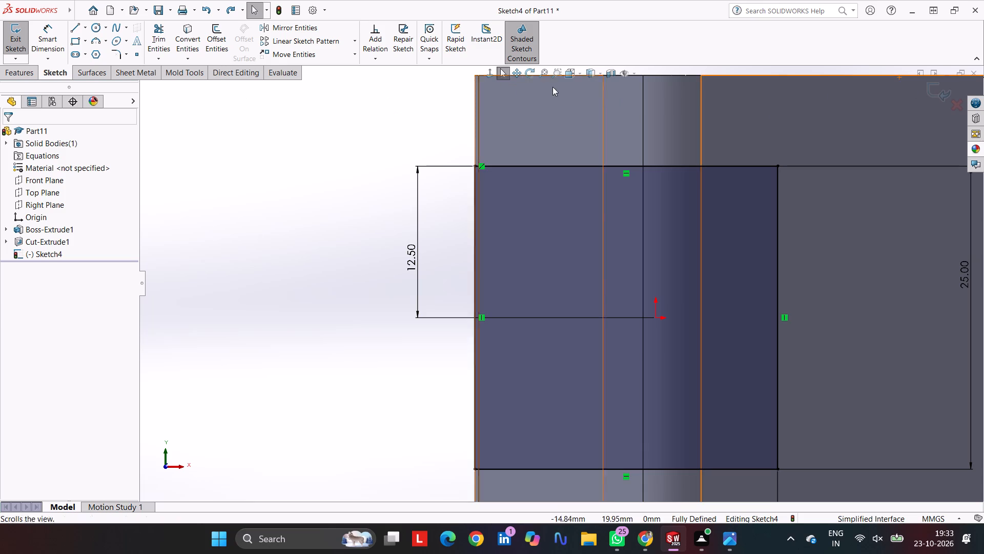
Cut-extrude the 25 mm square with the Through All end condition to form the slot through the hole end.
click(14, 71)
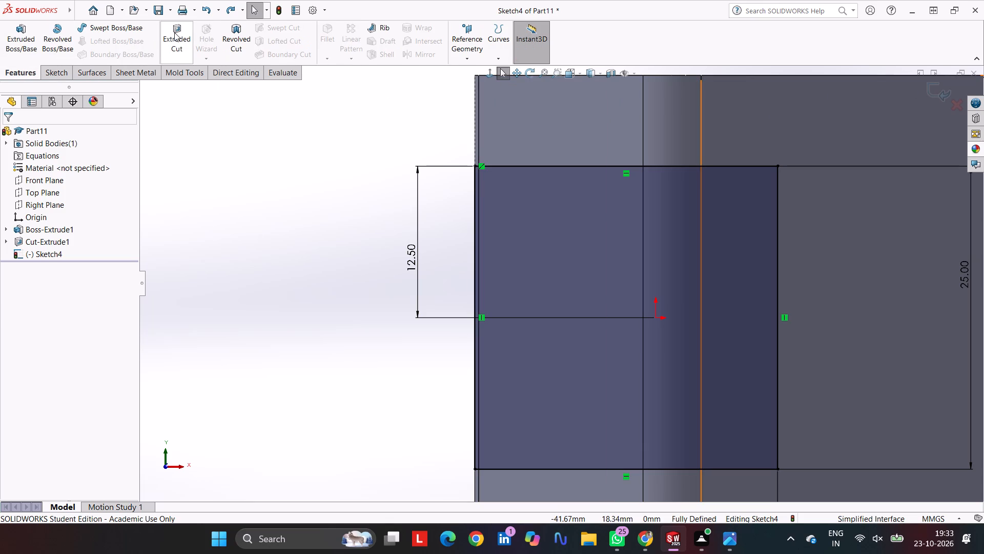
click(174, 32)
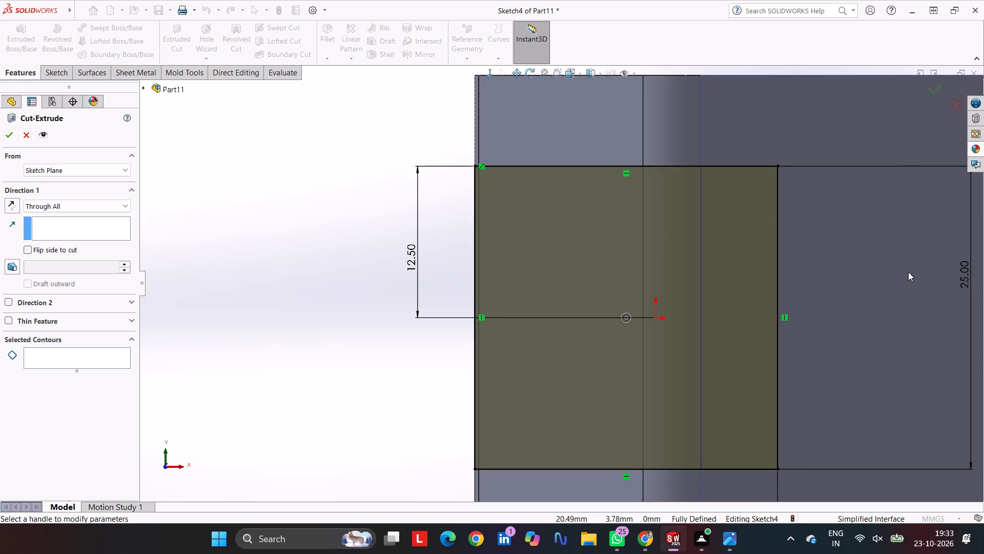
click(12, 136)
scroll(325, 191, up, 1)
click(325, 191)
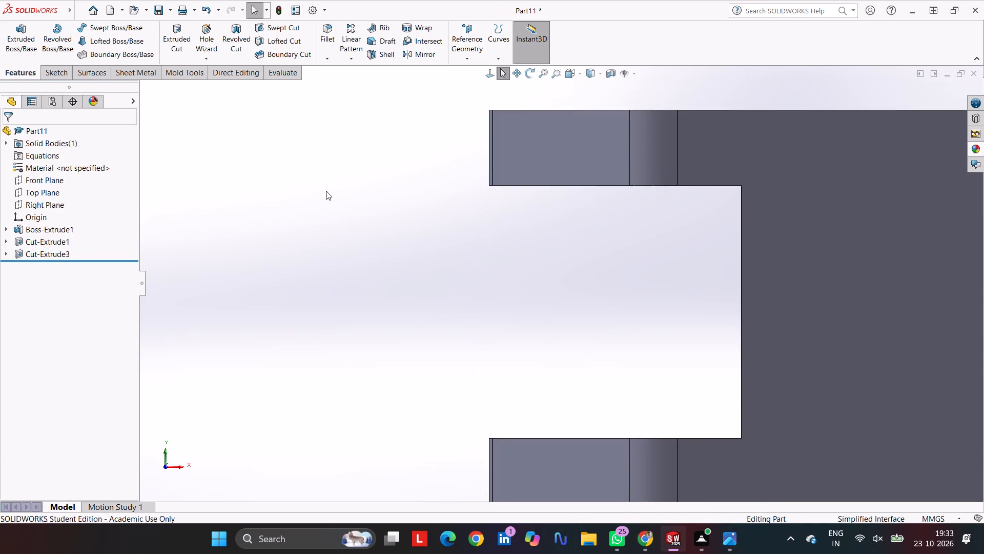
Examine the slot between the two hole lugs and the overall part shape from several angles.
scroll(366, 191, up, 4)
middle_drag(355, 183, 382, 306)
click(354, 253)
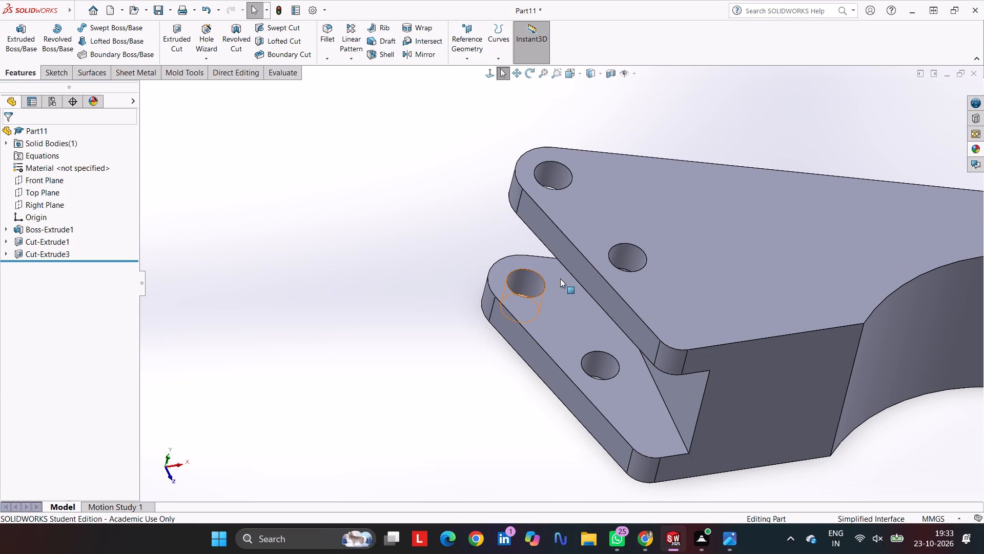
scroll(549, 281, up, 7)
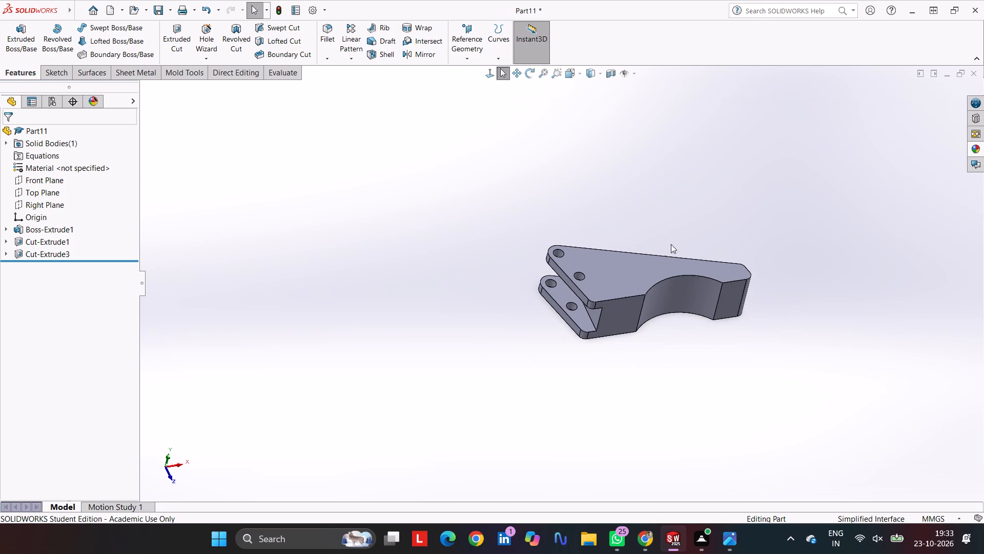
drag(679, 206, 561, 182)
scroll(658, 206, up, 1)
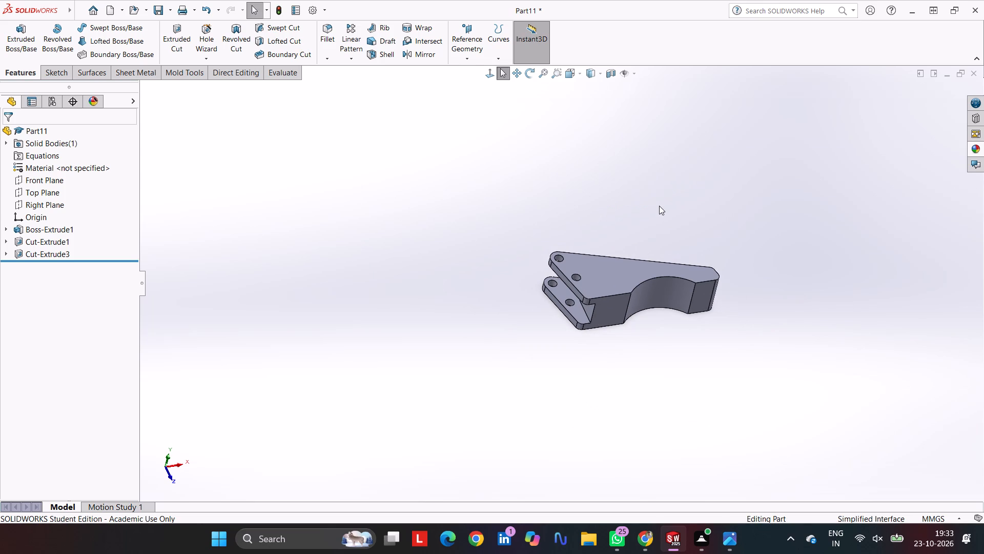
middle_drag(653, 199, 634, 191)
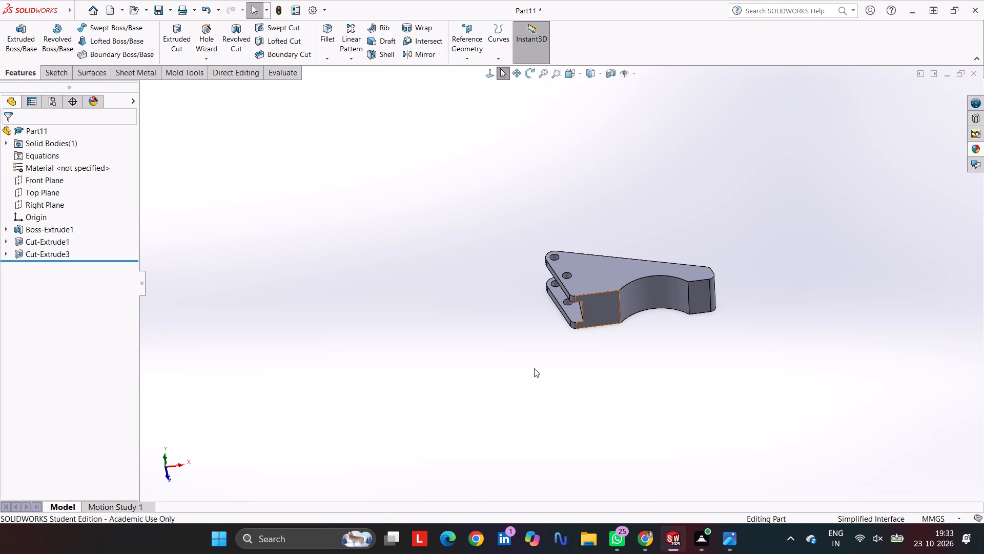
click(668, 363)
Apply a bright green colour to the whole body of Part11 and show it in isometric view.
key(ctrl+7)
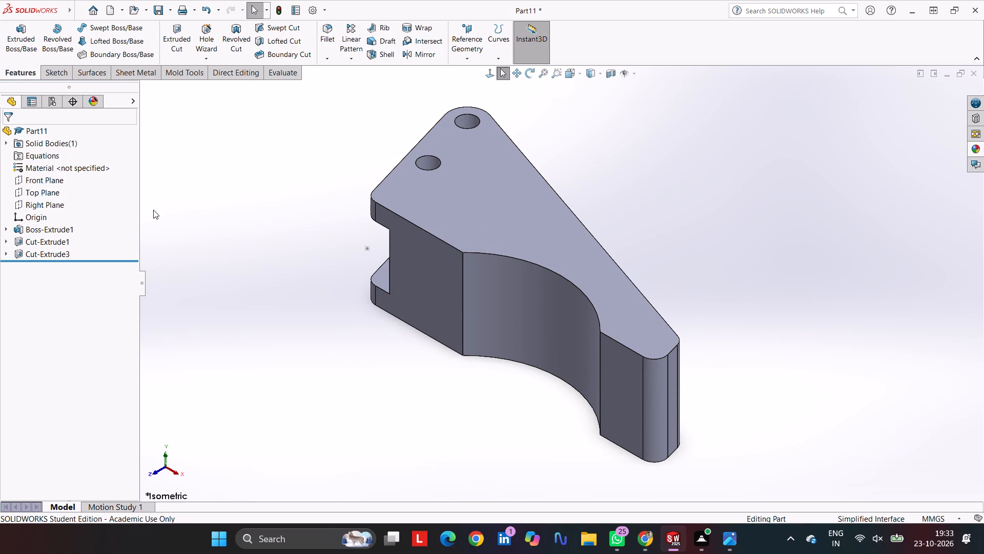
right_click(473, 190)
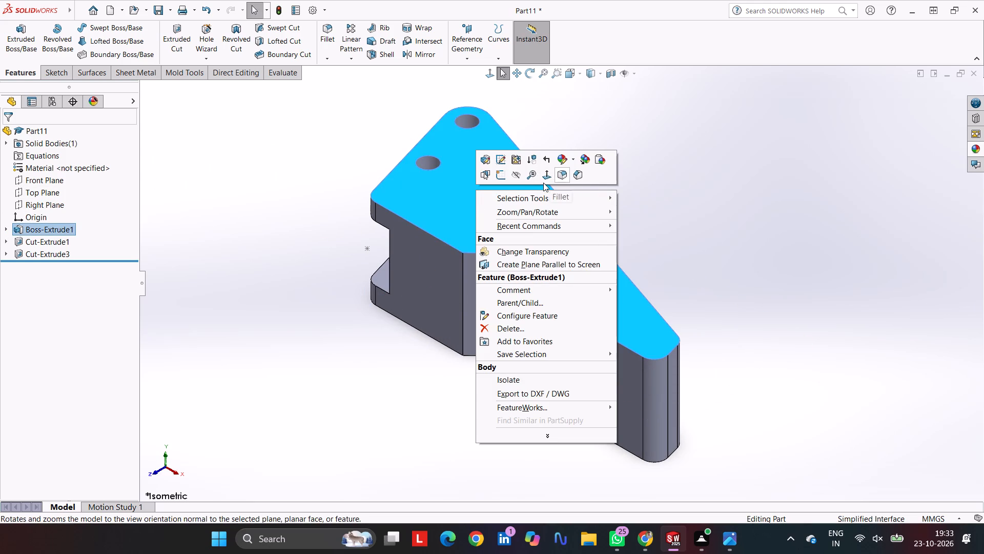
click(564, 164)
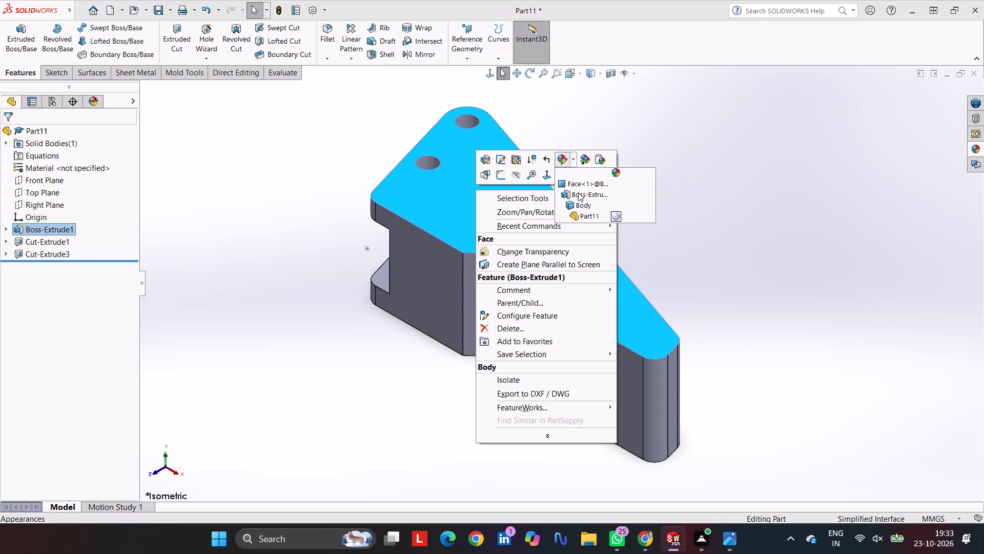
click(585, 201)
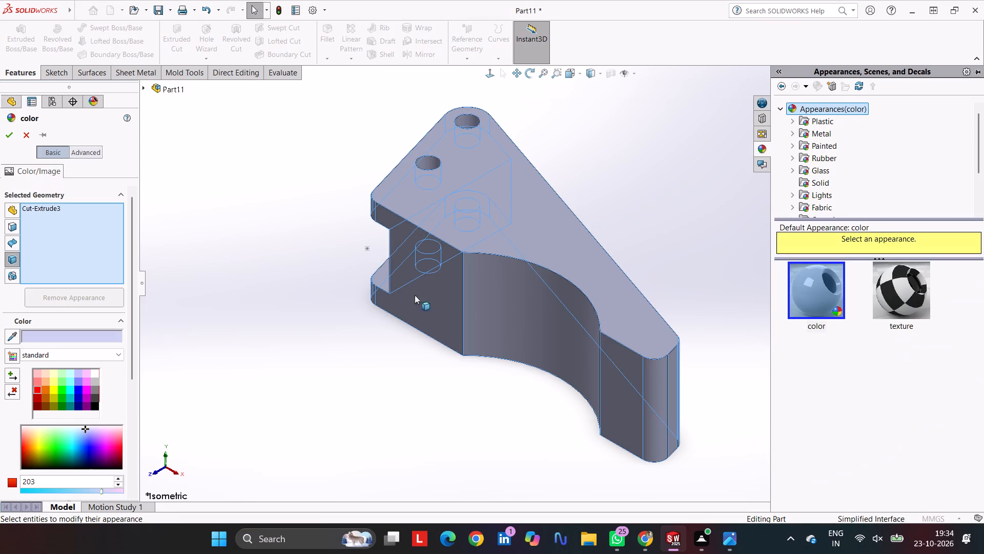
click(63, 391)
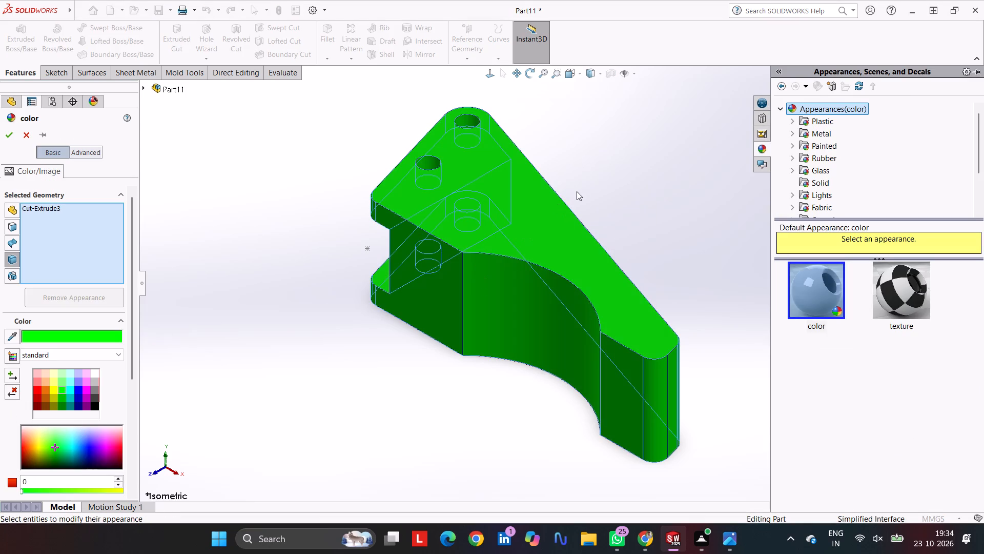
click(610, 165)
click(616, 164)
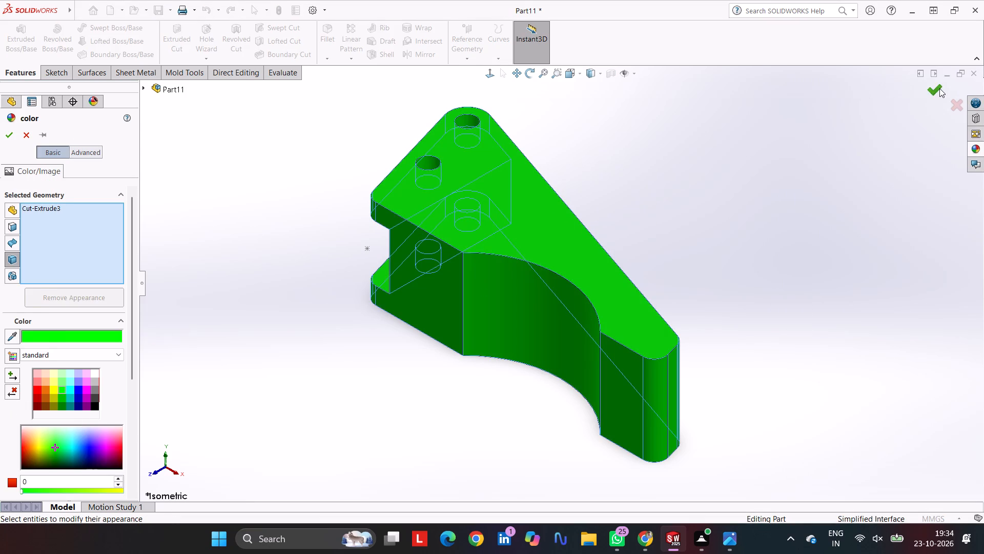
click(939, 88)
click(771, 165)
key(ctrl+7)
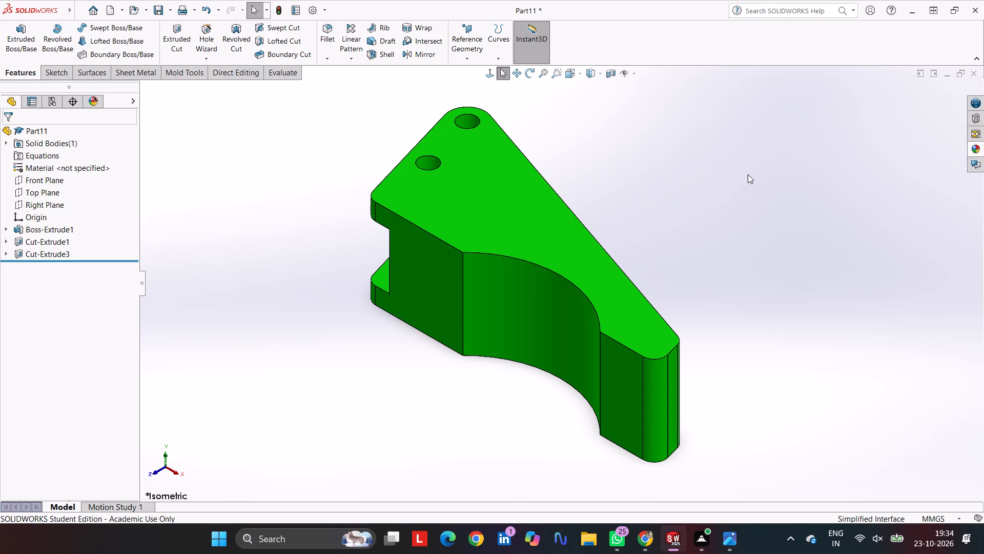
Save the part as Part11 in the Manual Mechanical Gripper folder inside PROJECT.
key(ctrl+s)
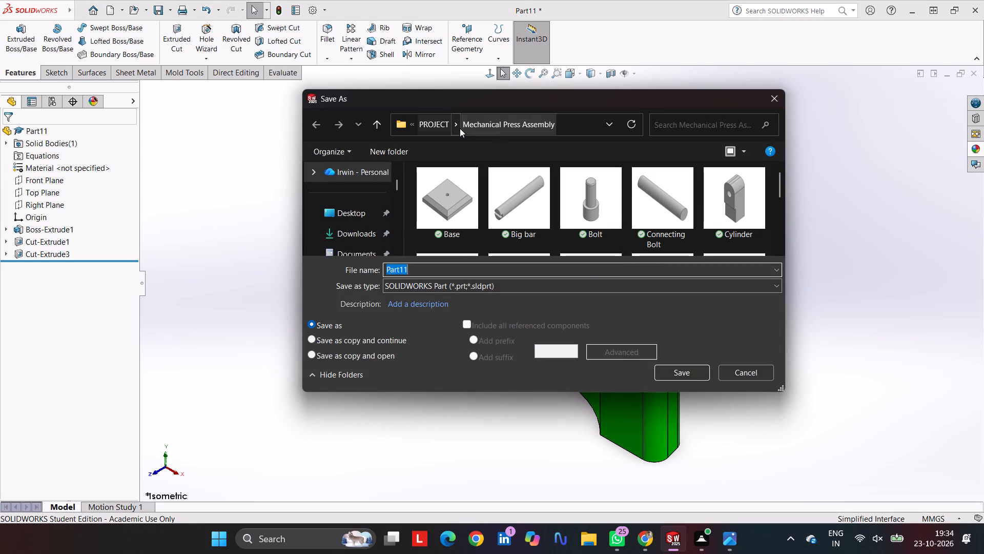
scroll(536, 189, down, 6)
click(436, 121)
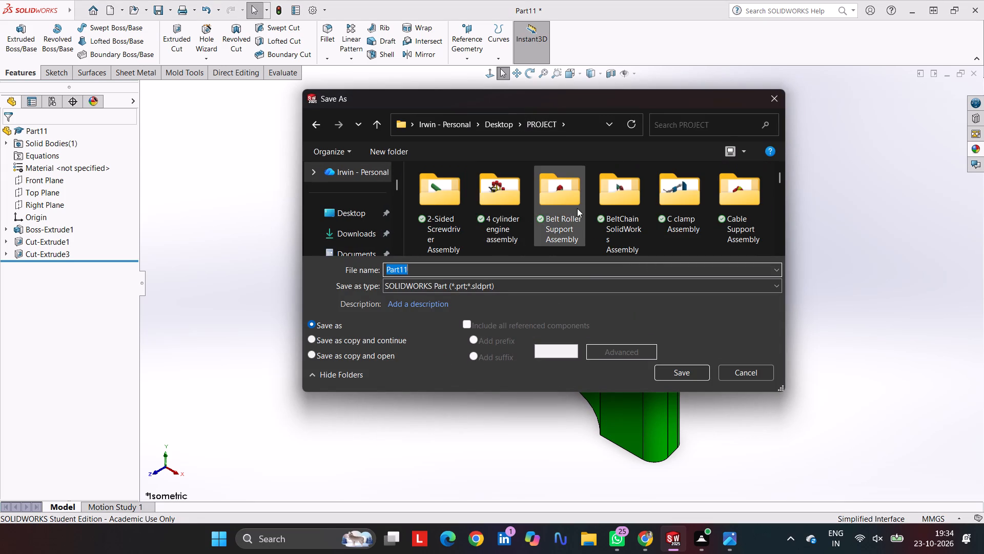
scroll(578, 208, down, 4)
scroll(577, 208, up, 1)
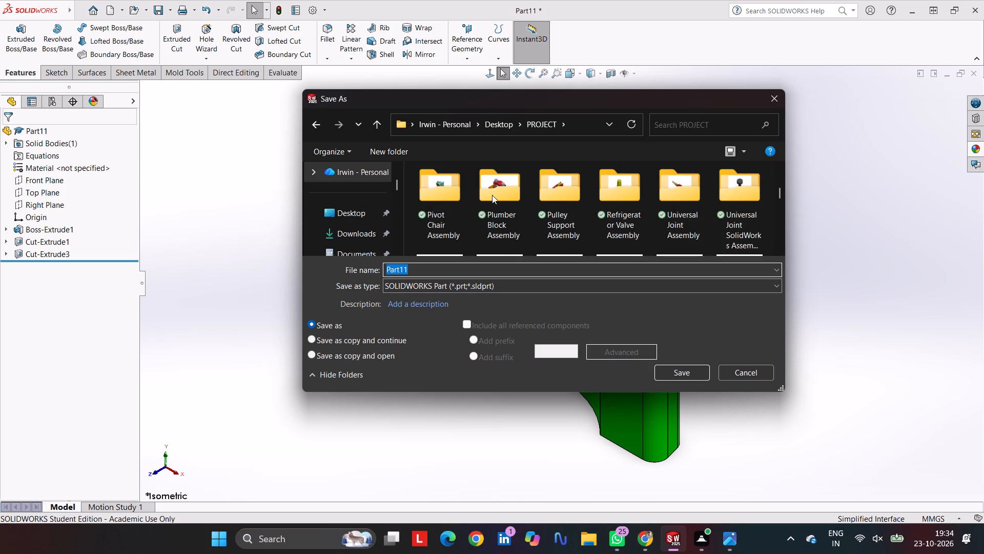
scroll(539, 204, up, 1)
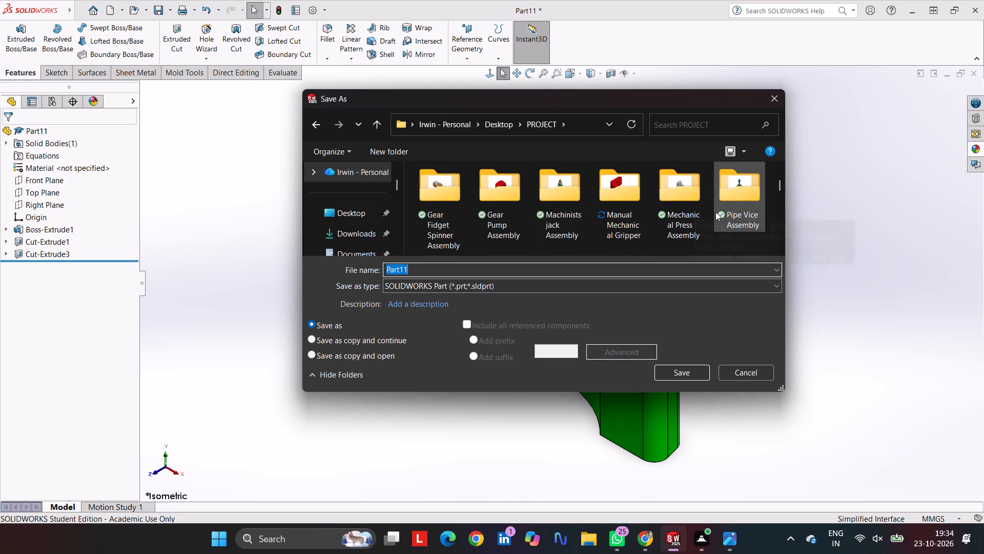
click(621, 201)
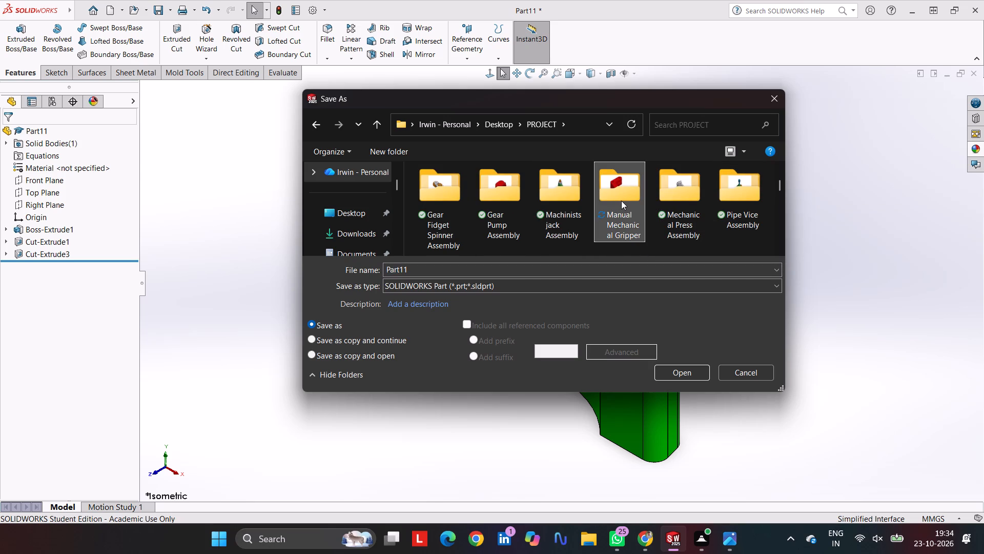
double_click(621, 201)
scroll(591, 212, down, 5)
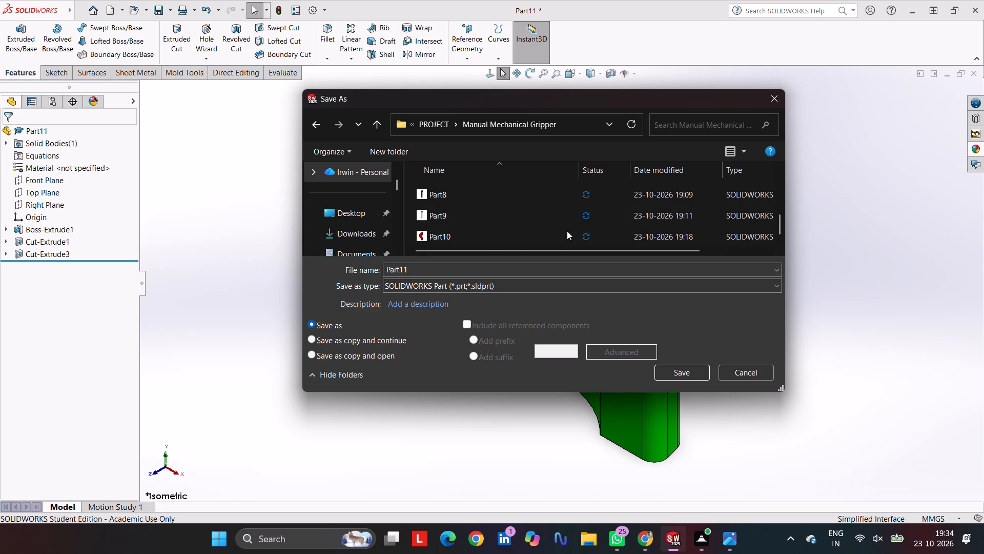
scroll(565, 232, down, 2)
click(468, 269)
click(673, 374)
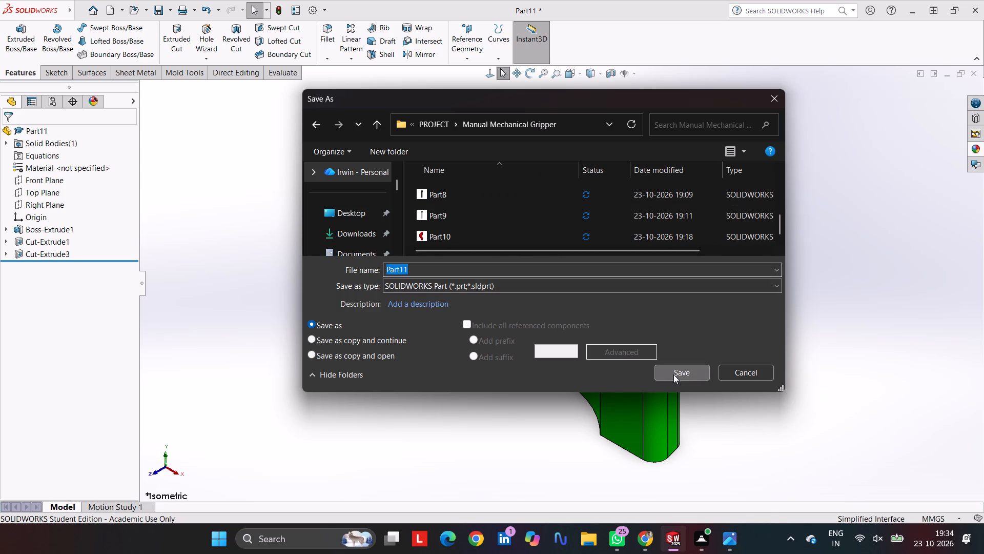
click(888, 259)
Set the print paper size to A4 in the page setup for Microsoft Print to PDF.
key(ctrl+p)
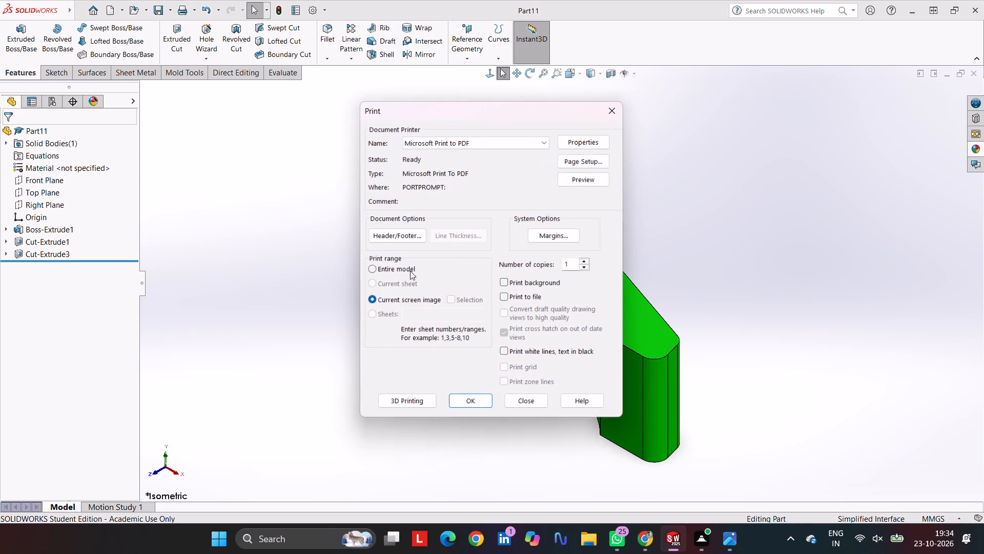
click(598, 160)
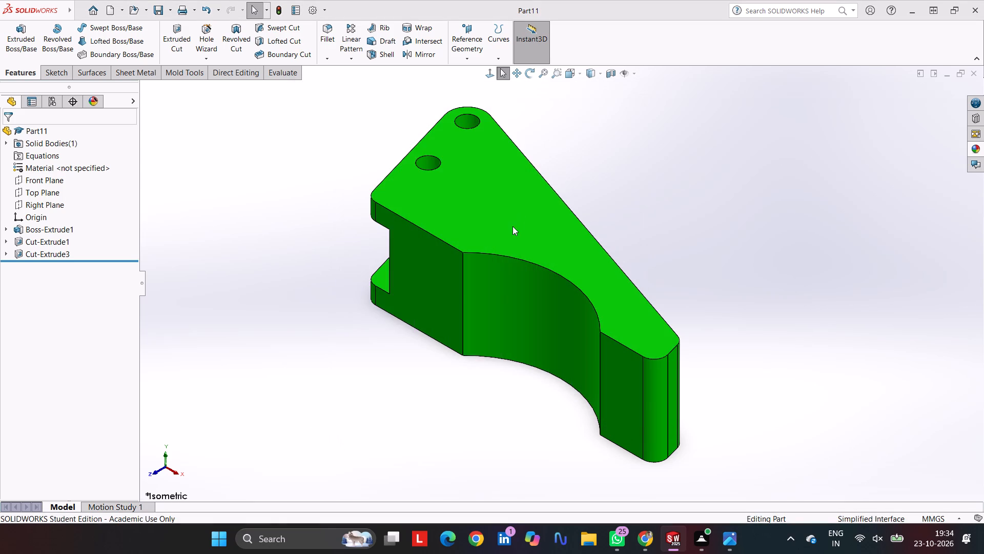
click(469, 301)
scroll(466, 227, up, 8)
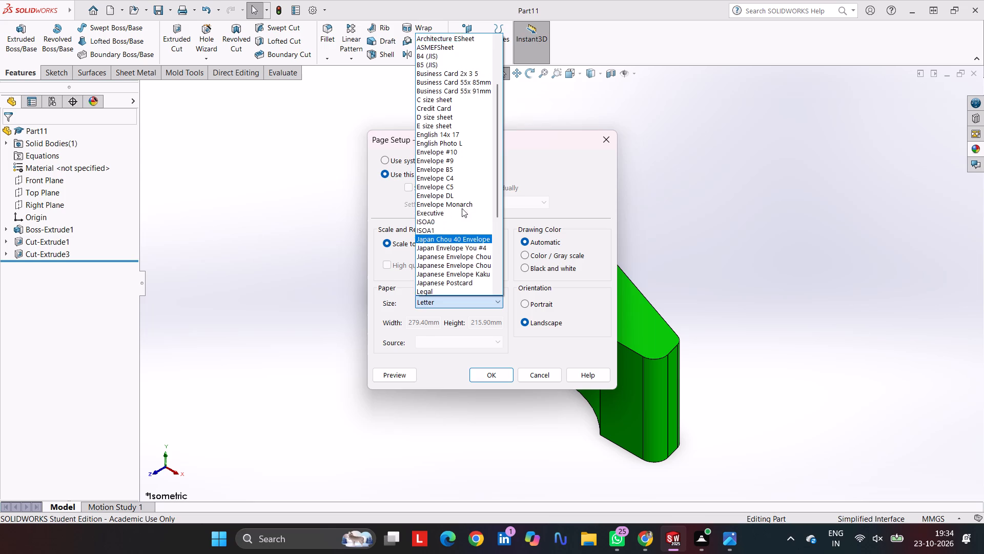
scroll(462, 208, up, 11)
click(461, 56)
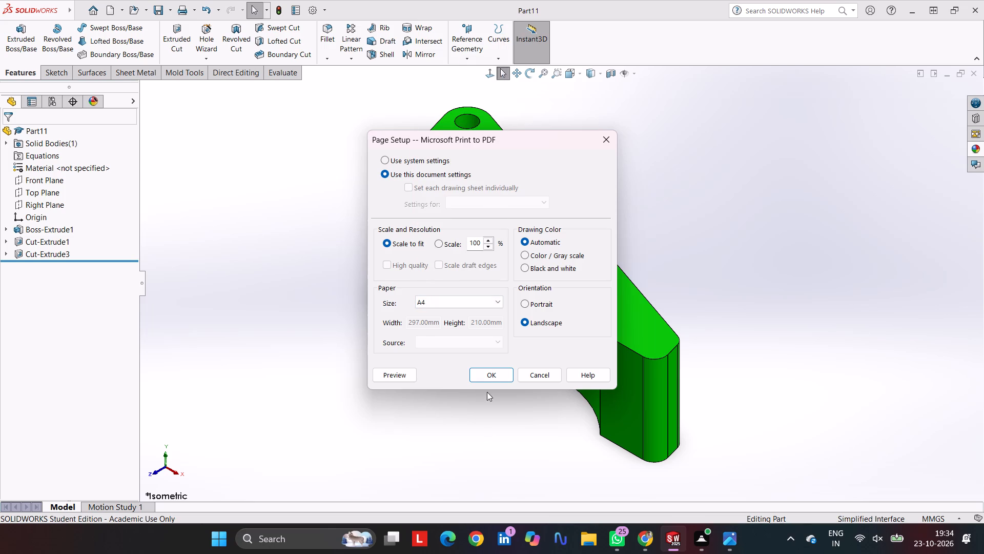
click(487, 375)
Print the current screen image to a PDF named 11 in the Manual Mechanical Gripper folder.
click(483, 399)
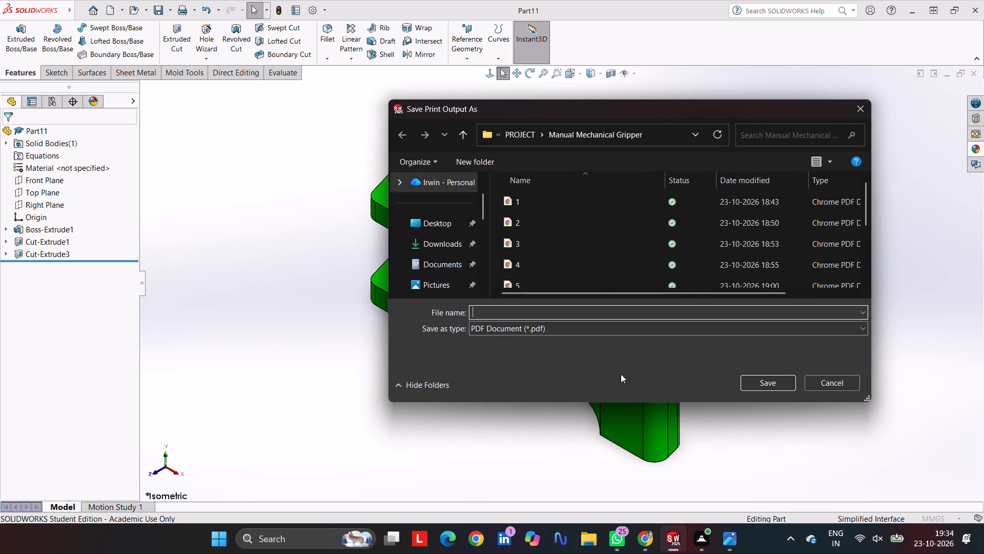
scroll(602, 288, down, 14)
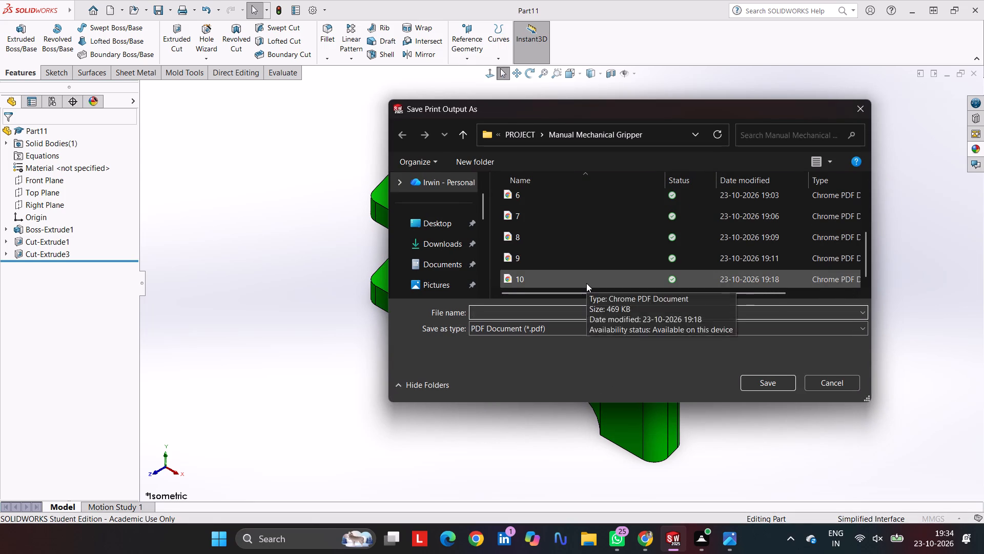
text(11)
click(761, 379)
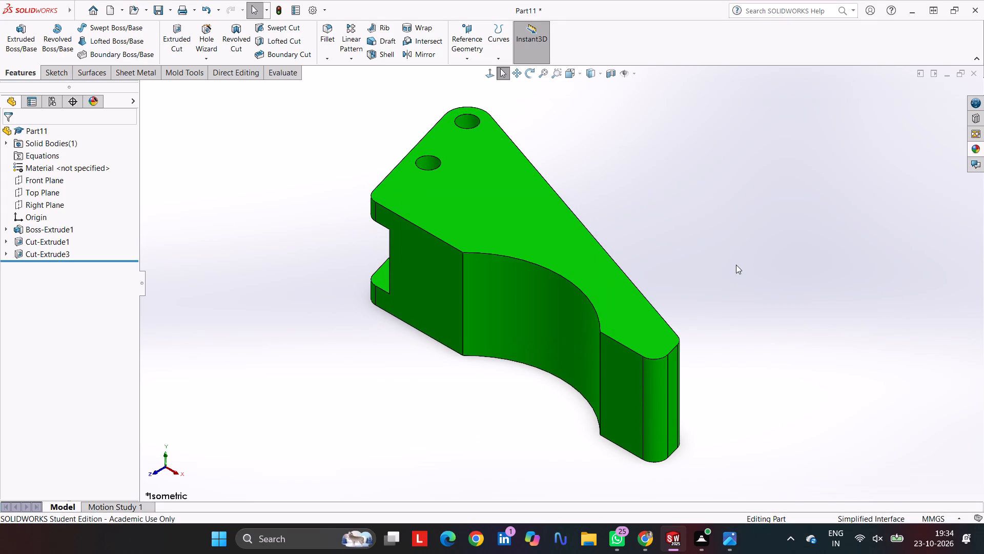
click(736, 265)
Create a new assembly document.
key(ctrl+n)
click(378, 243)
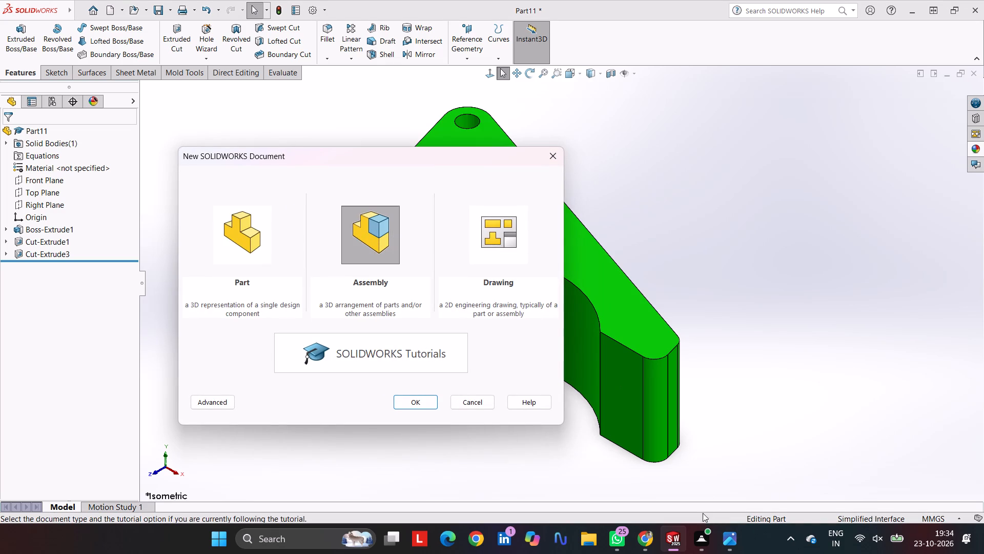
click(423, 398)
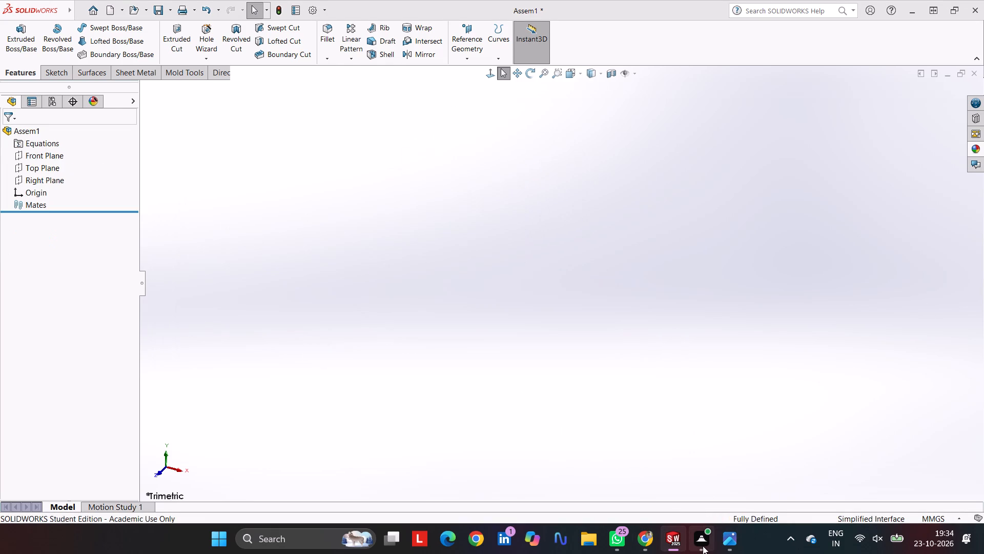
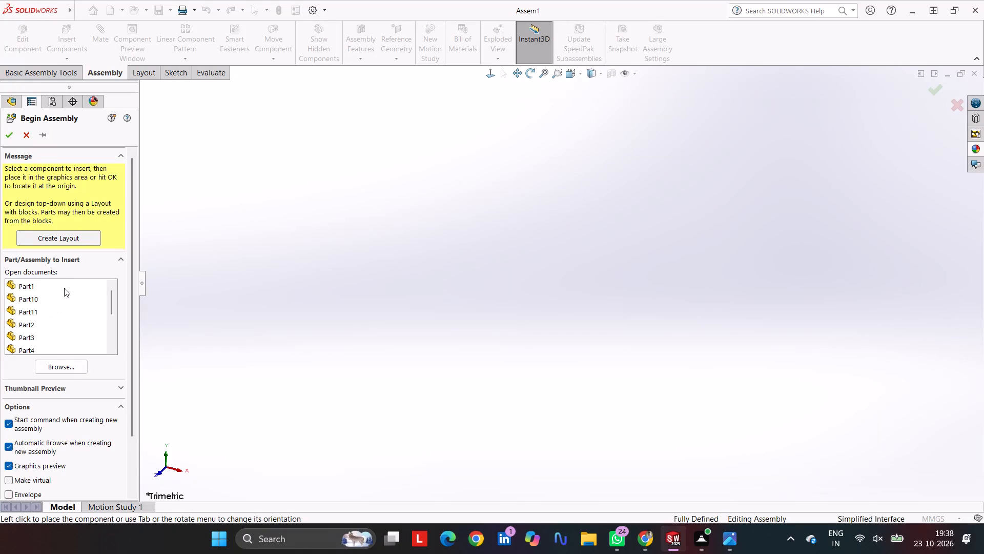
Insert Part1, the blue frame, as the first component of the assembly.
click(68, 283)
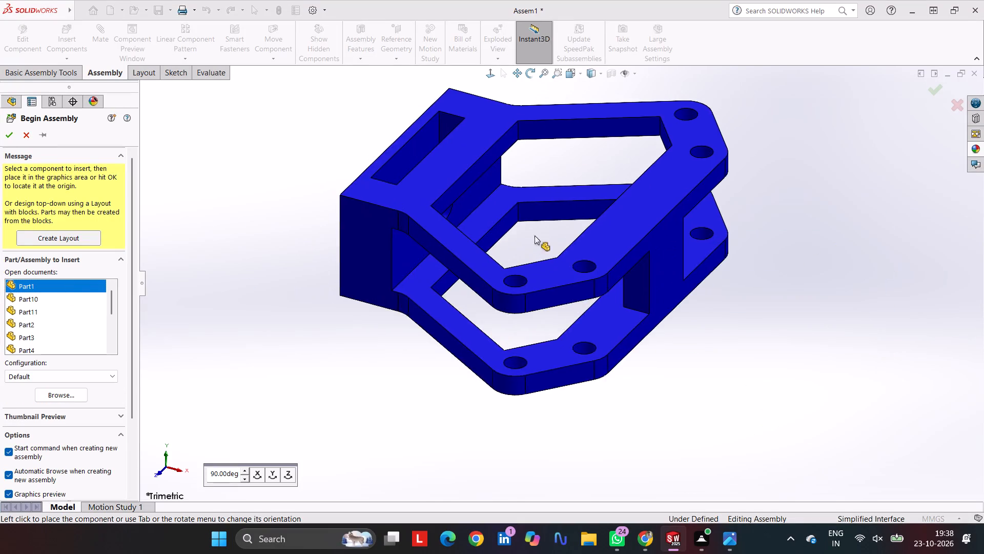
click(573, 255)
Select Part2 through Part11 for insertion together and place Part10, Part11, Part2 and Part3 around the blue frame.
scroll(545, 257, up, 4)
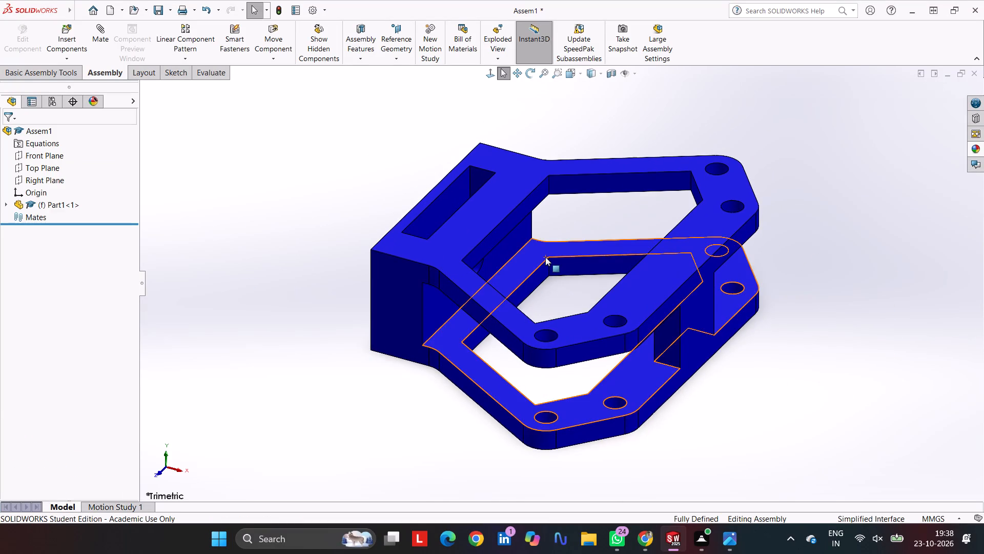
scroll(542, 263, up, 3)
scroll(469, 258, down, 3)
click(74, 42)
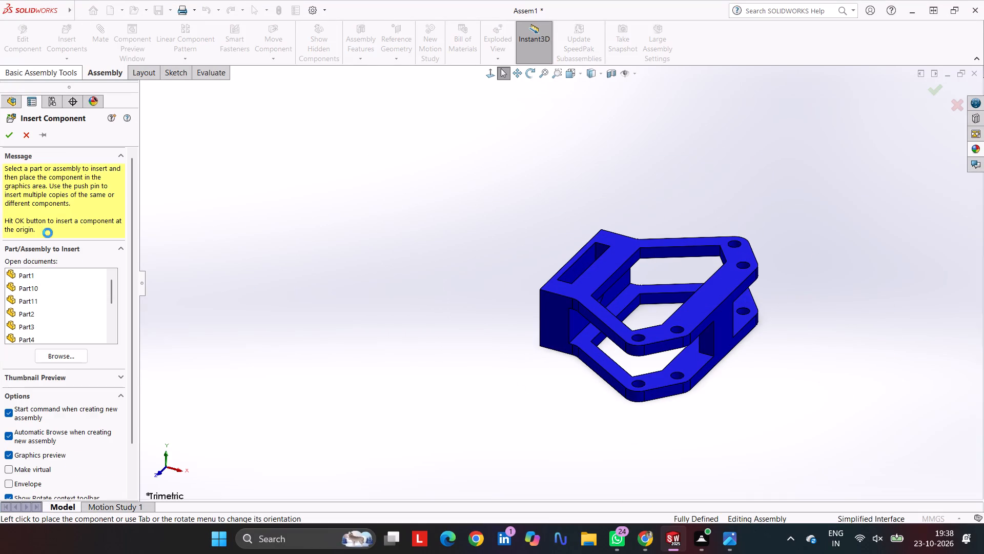
click(30, 288)
scroll(33, 295, down, 13)
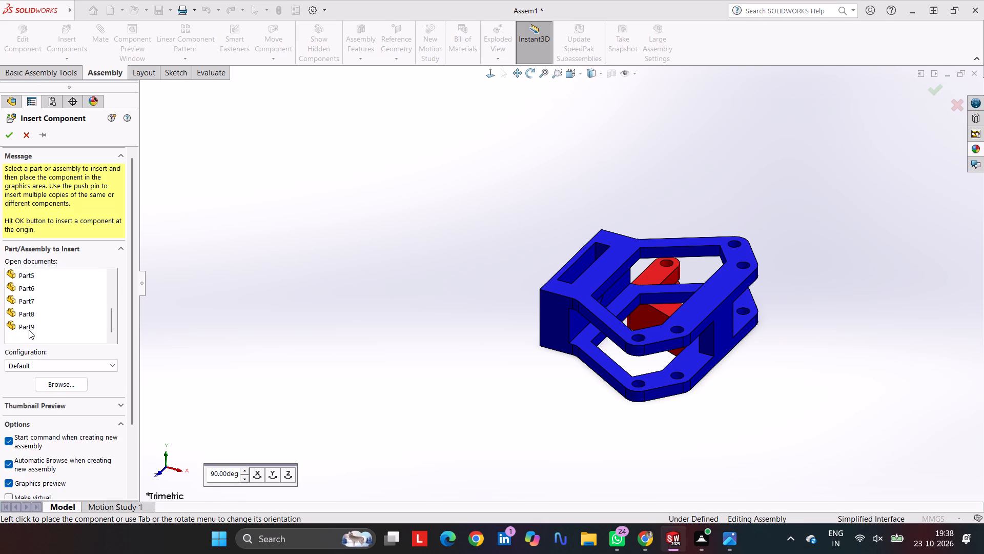
shift+click(31, 322)
click(340, 210)
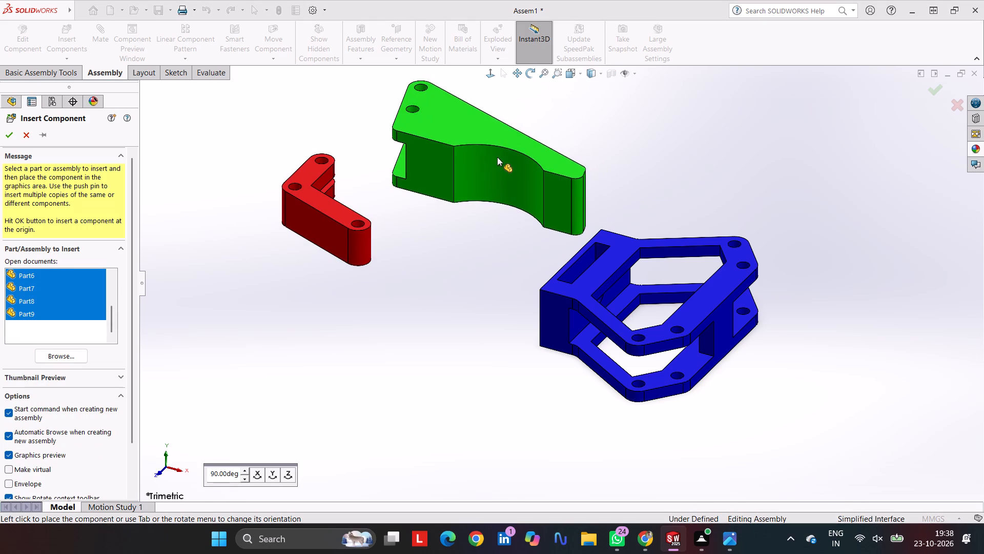
click(887, 312)
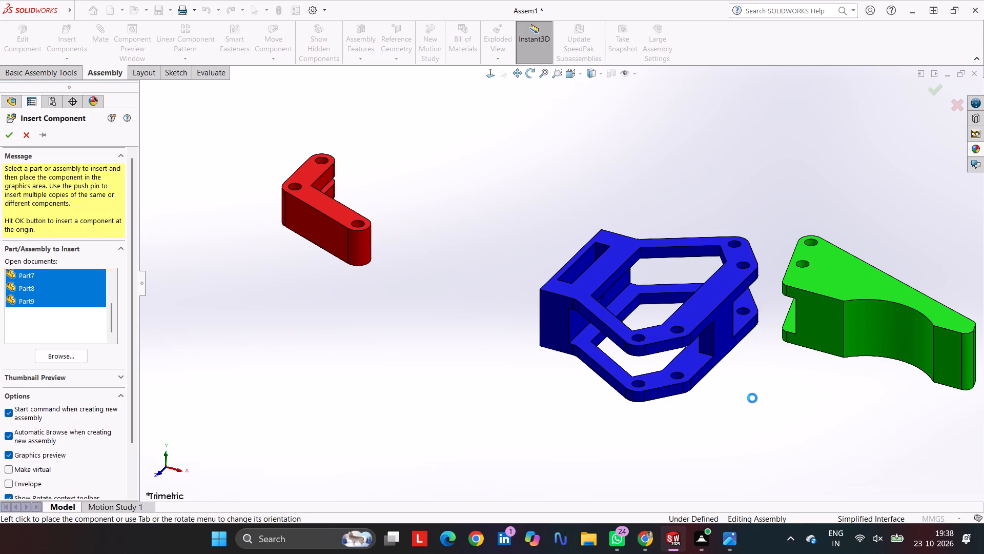
scroll(752, 398, up, 3)
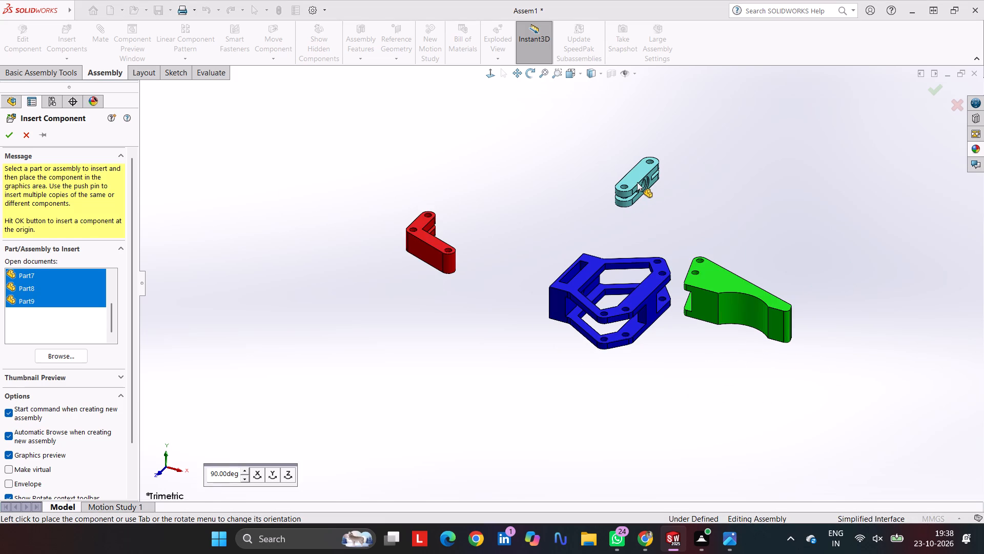
click(637, 182)
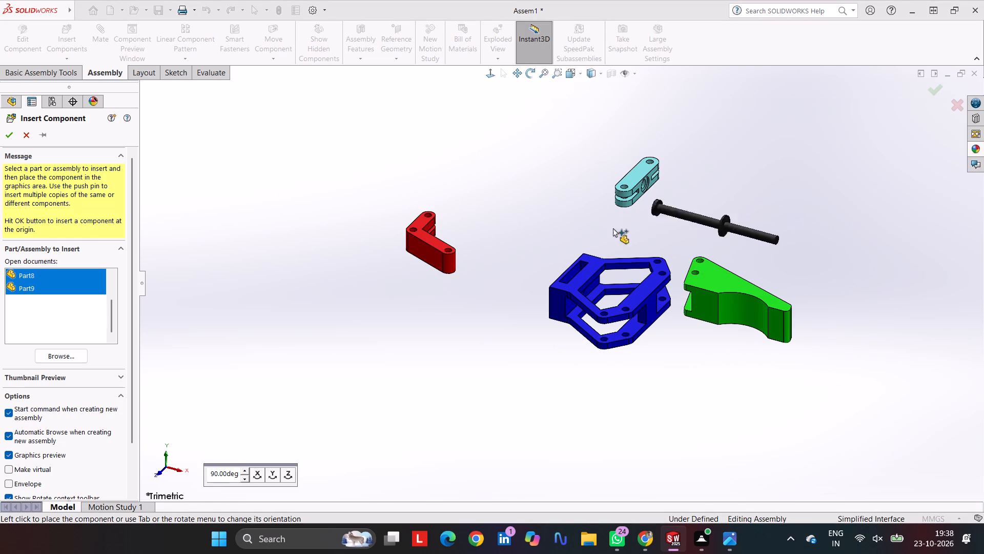
click(518, 208)
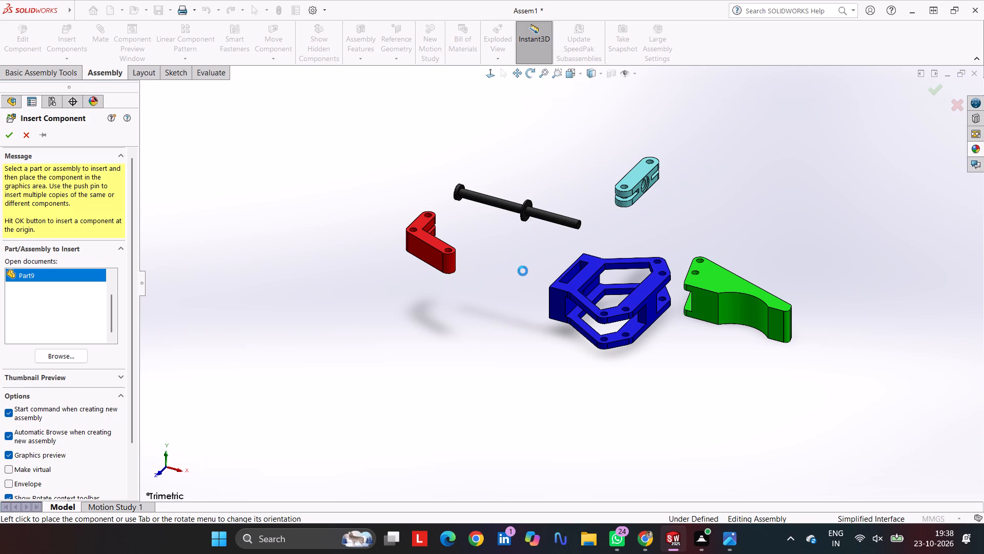
Place the remaining components Part4, Part5, Part6, Part7, Part8 and Part9 near the green jaw.
click(763, 199)
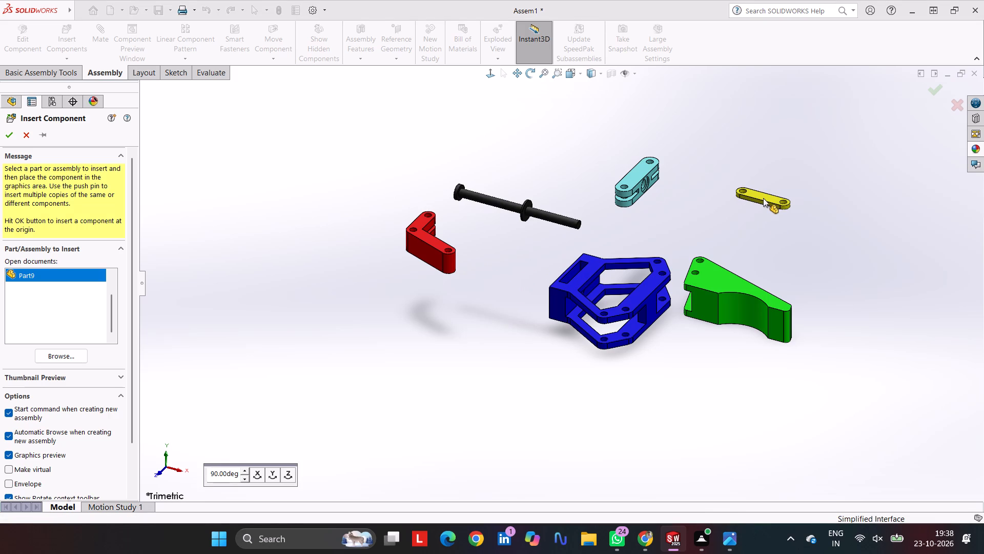
click(767, 227)
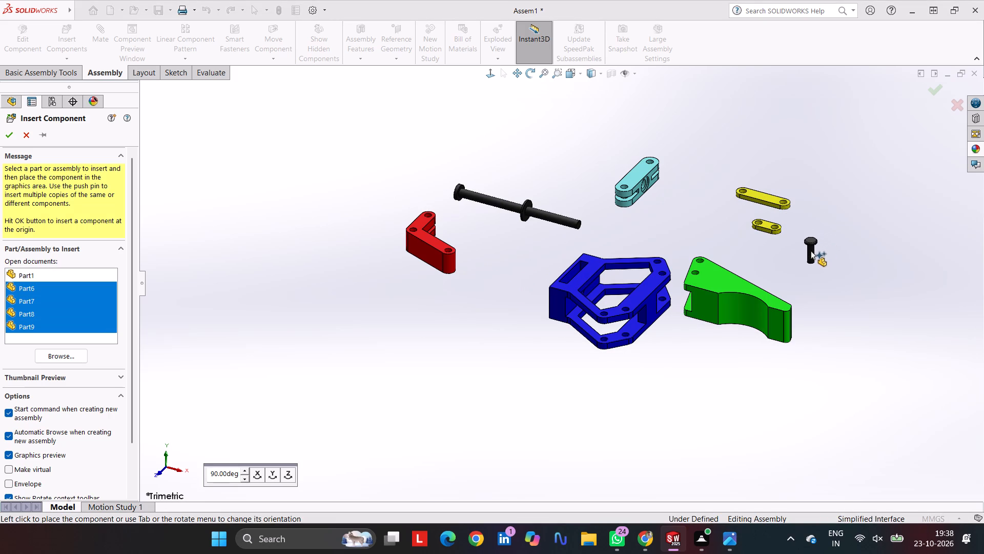
click(813, 247)
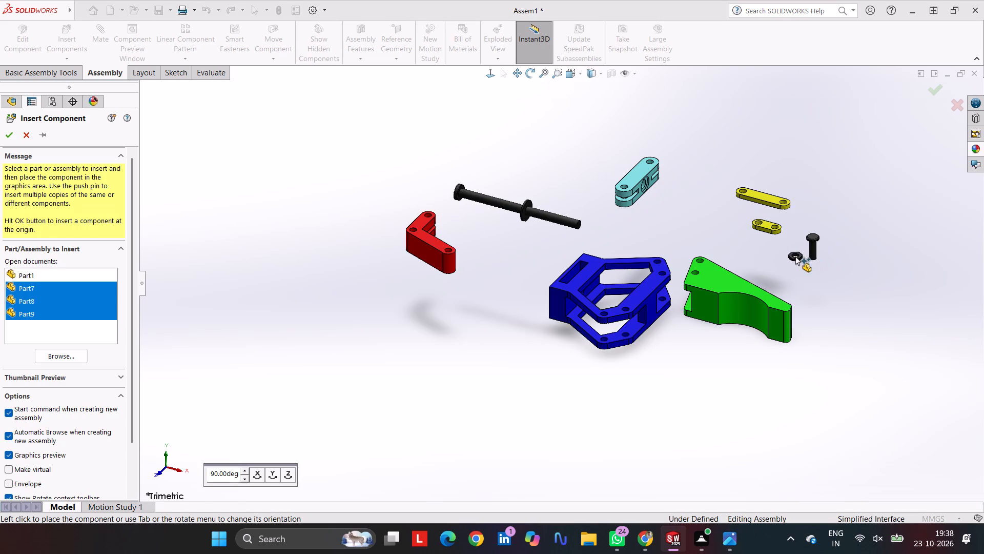
click(790, 256)
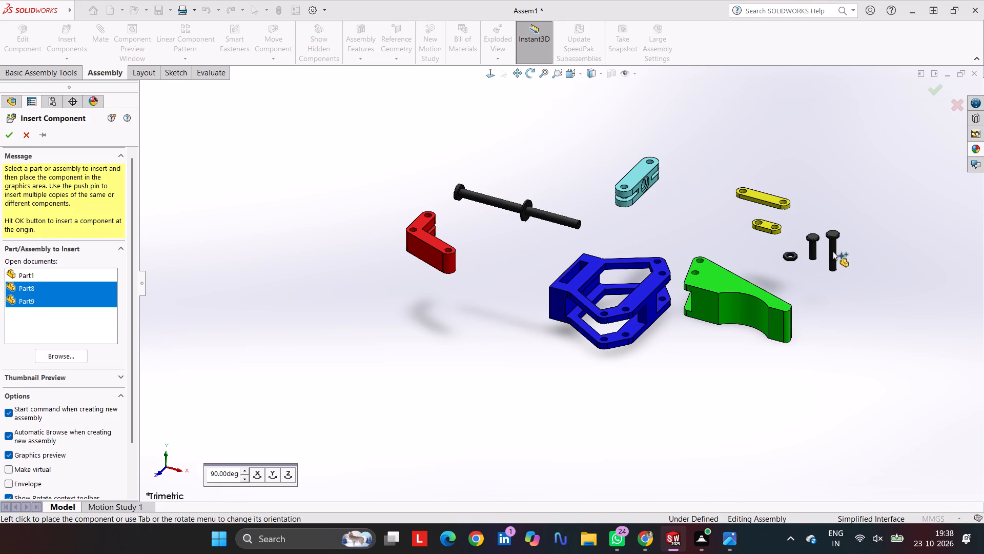
click(832, 250)
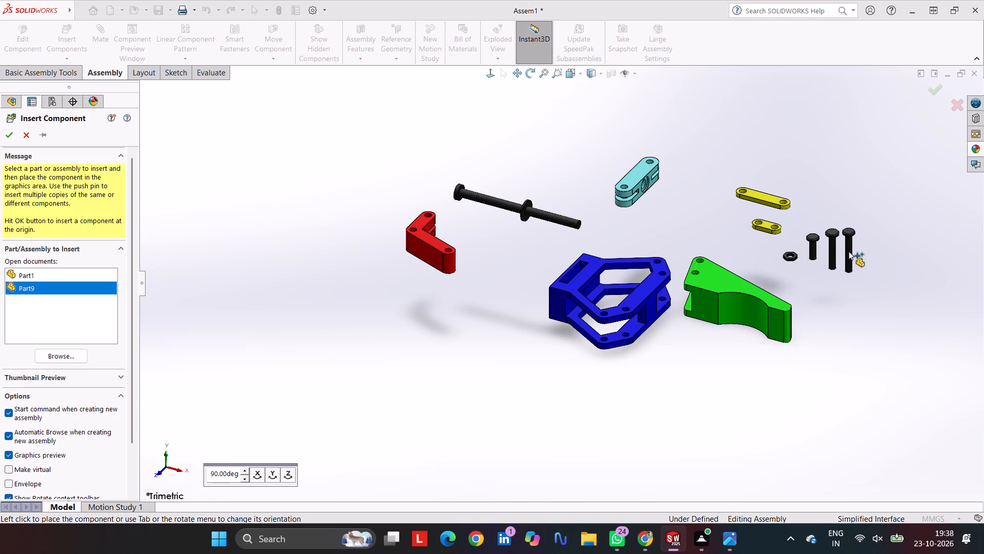
click(849, 251)
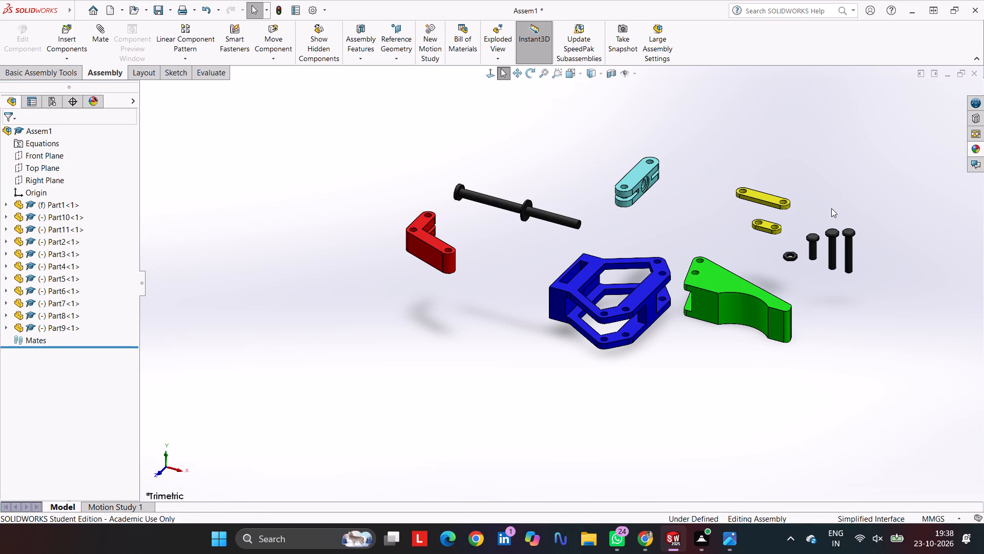
Copy the green jaw Part11 and place the second instance just below the first one.
click(725, 281)
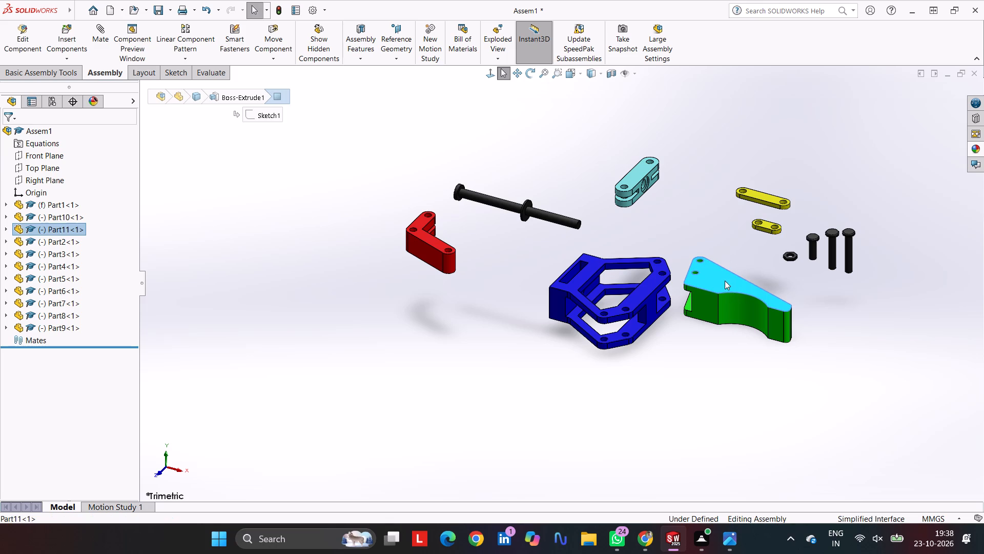
click(59, 226)
key(ctrl+c)
key(ctrl+v)
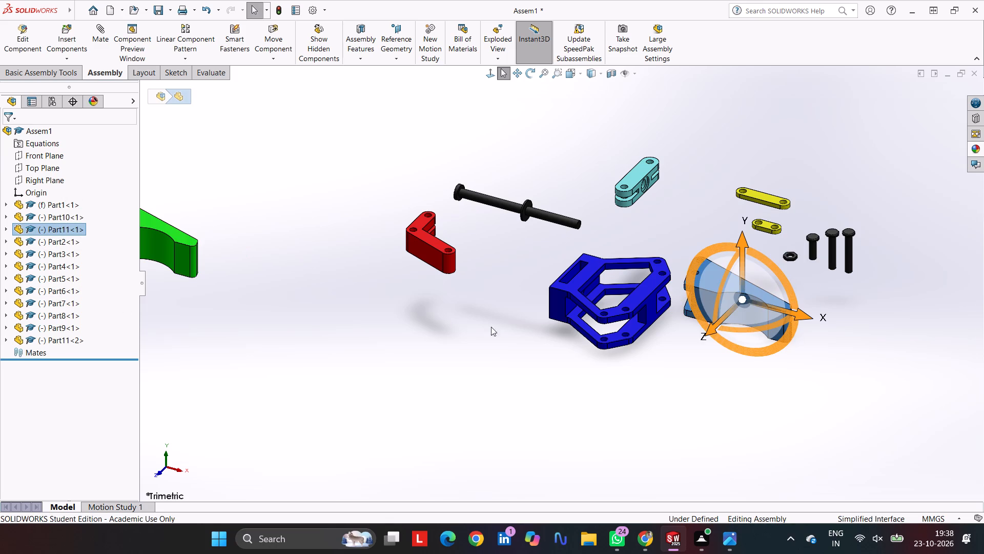
drag(163, 223, 750, 353)
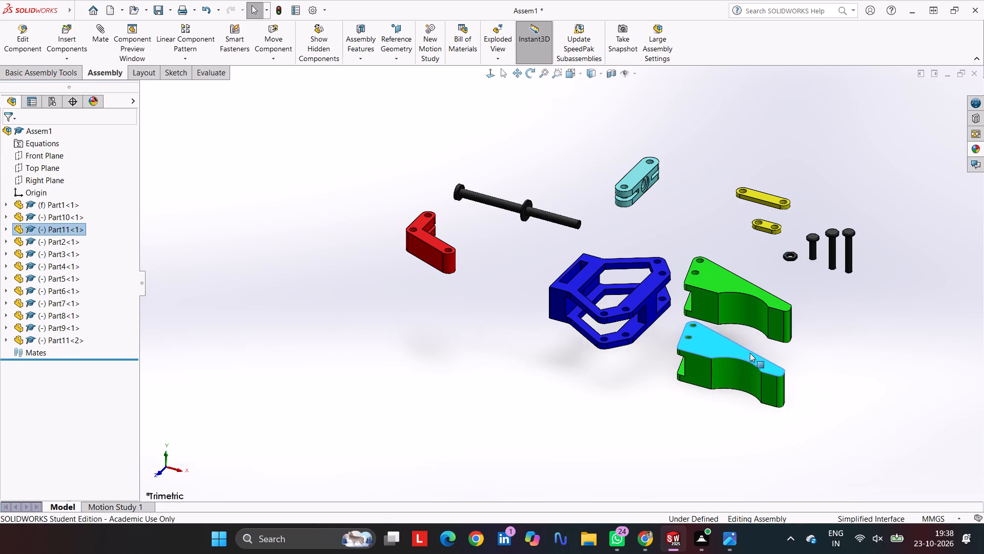
drag(750, 353, 731, 366)
click(300, 126)
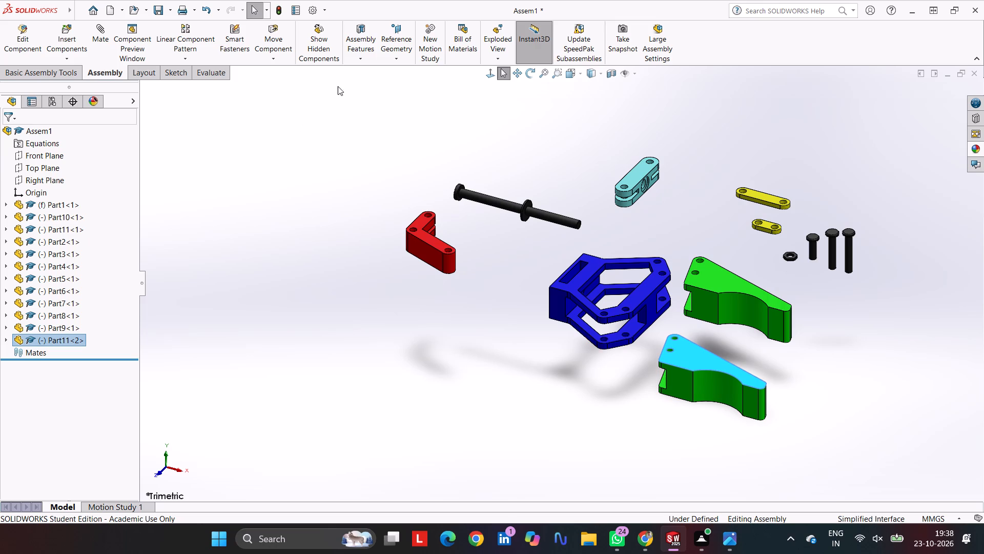
Rotate the second green jaw freely so its curved cutout faces the opposite way to the first jaw's.
click(265, 60)
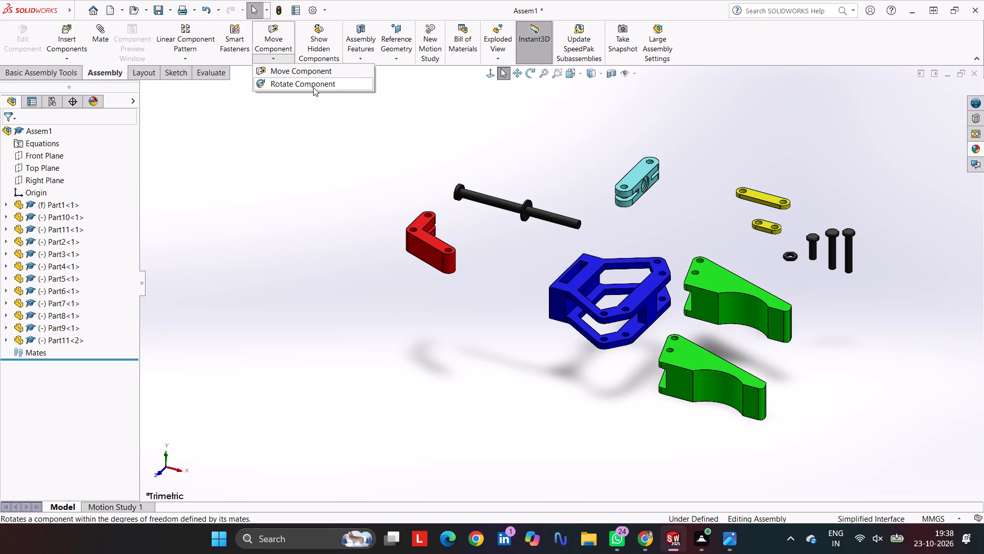
click(313, 87)
drag(696, 357, 463, 439)
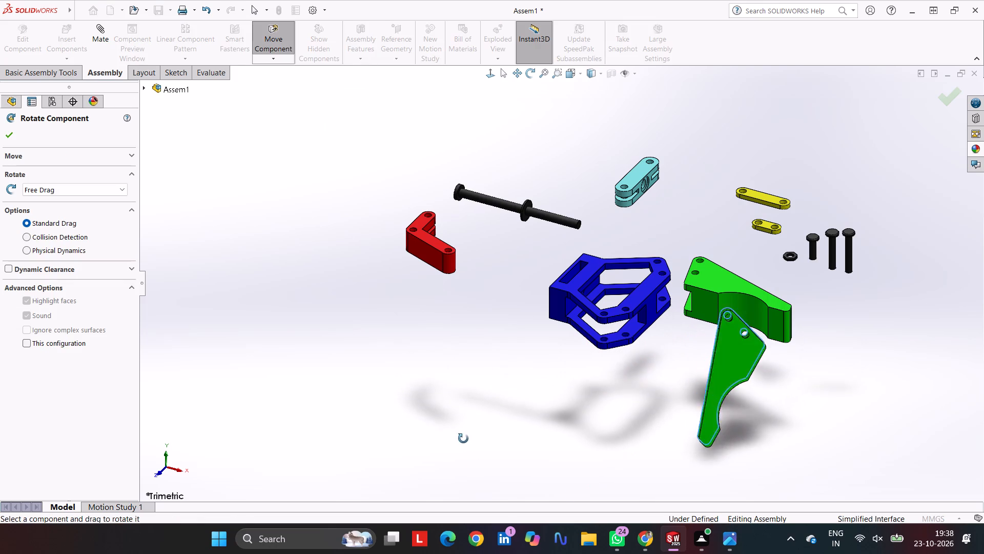
drag(463, 439, 462, 489)
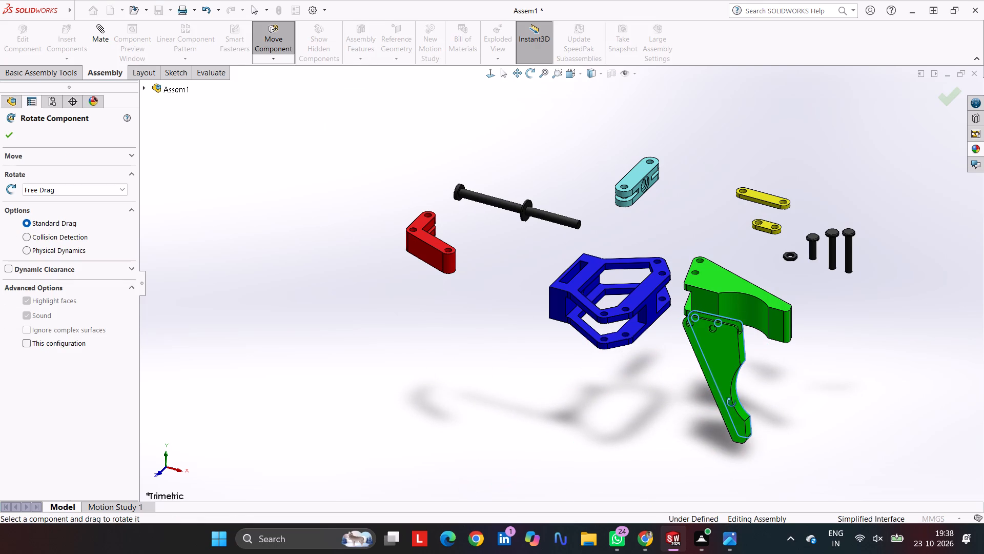
drag(736, 357, 801, 175)
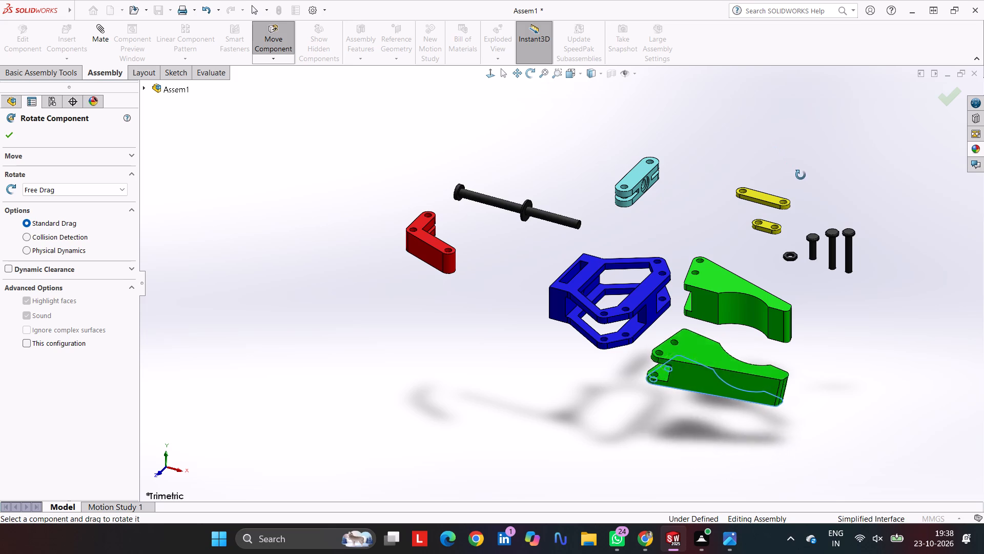
drag(801, 175, 769, 175)
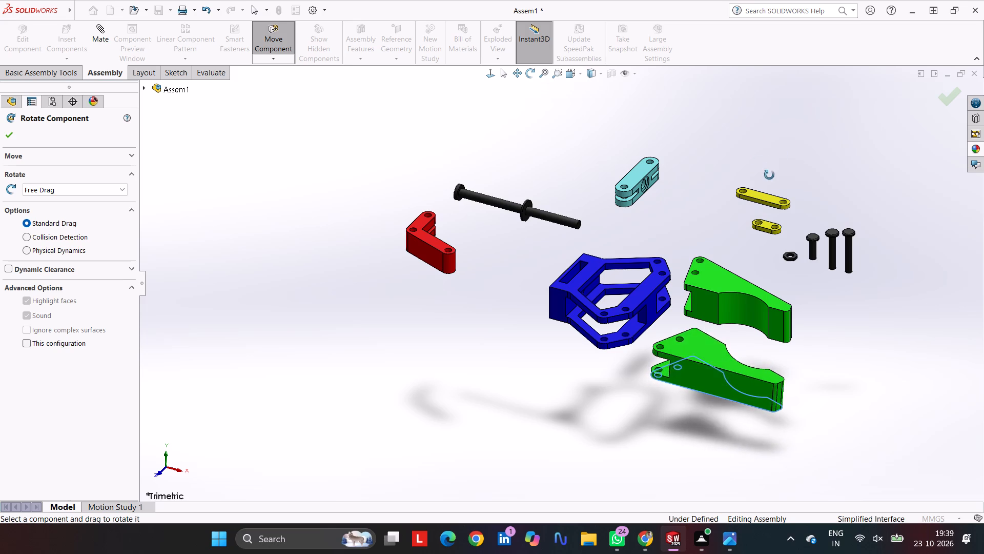
drag(769, 175, 763, 184)
drag(770, 401, 744, 345)
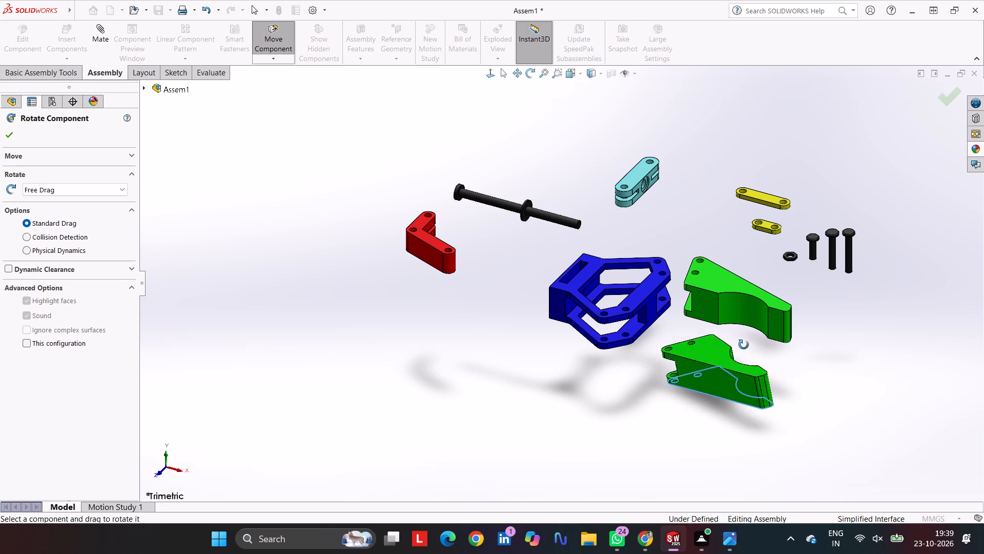
drag(744, 345, 797, 338)
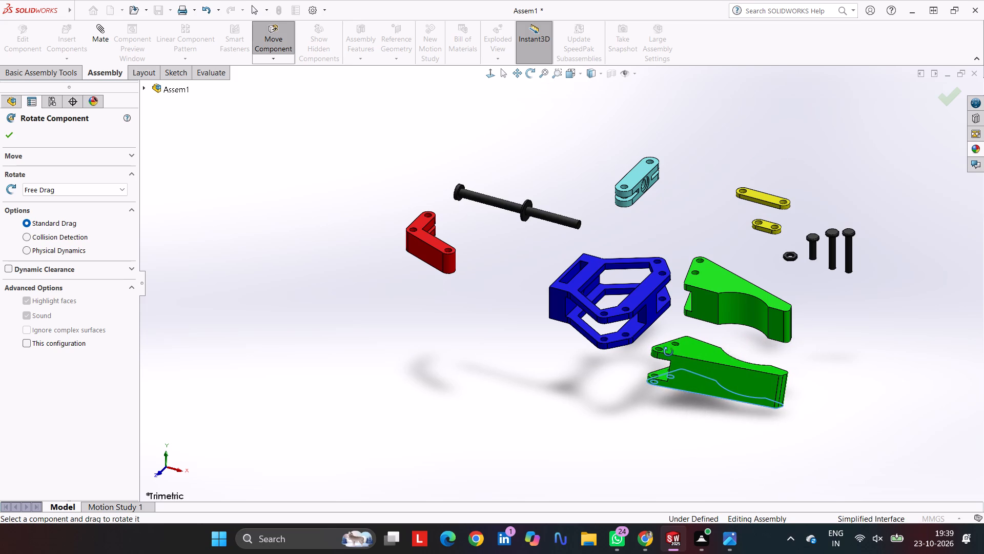
drag(668, 352, 648, 410)
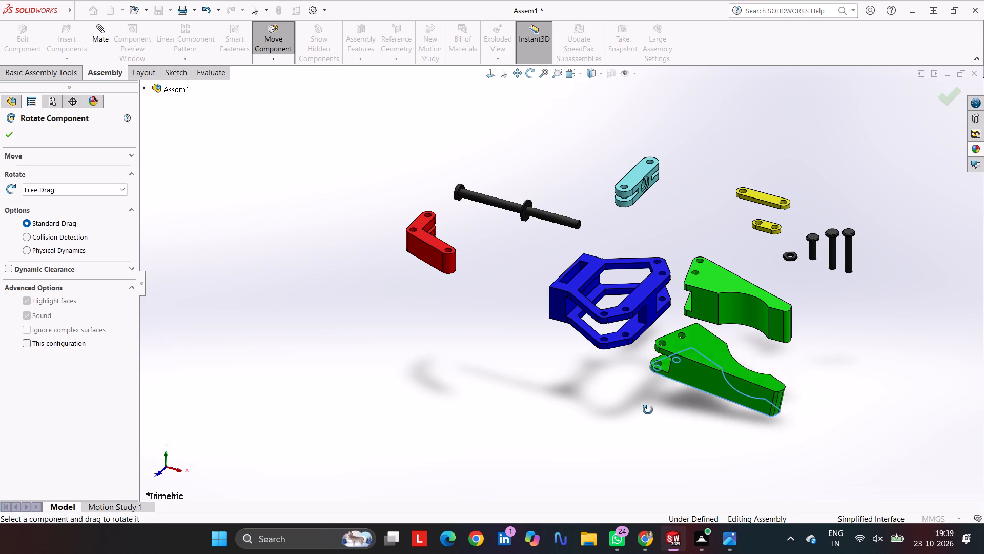
drag(648, 410, 642, 410)
drag(776, 401, 783, 339)
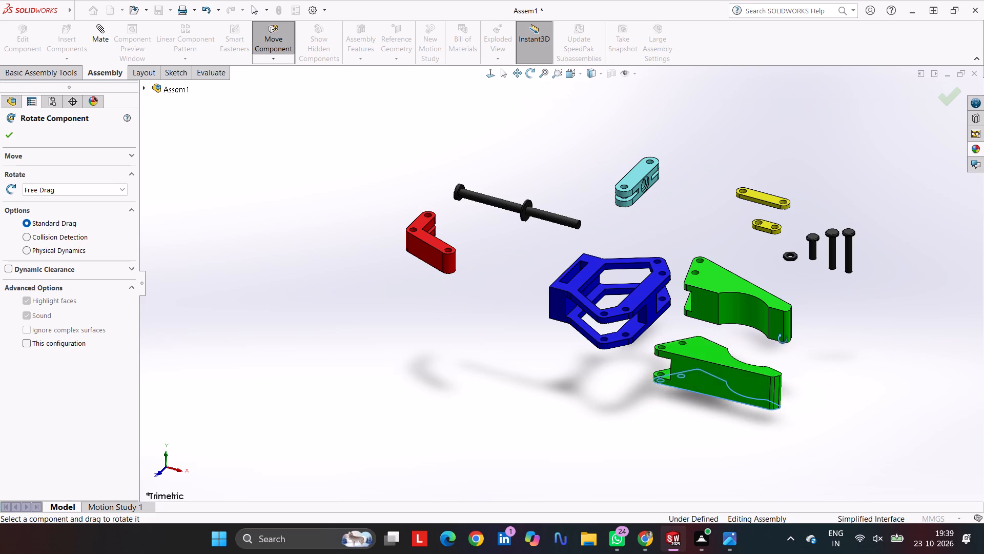
drag(783, 339, 793, 415)
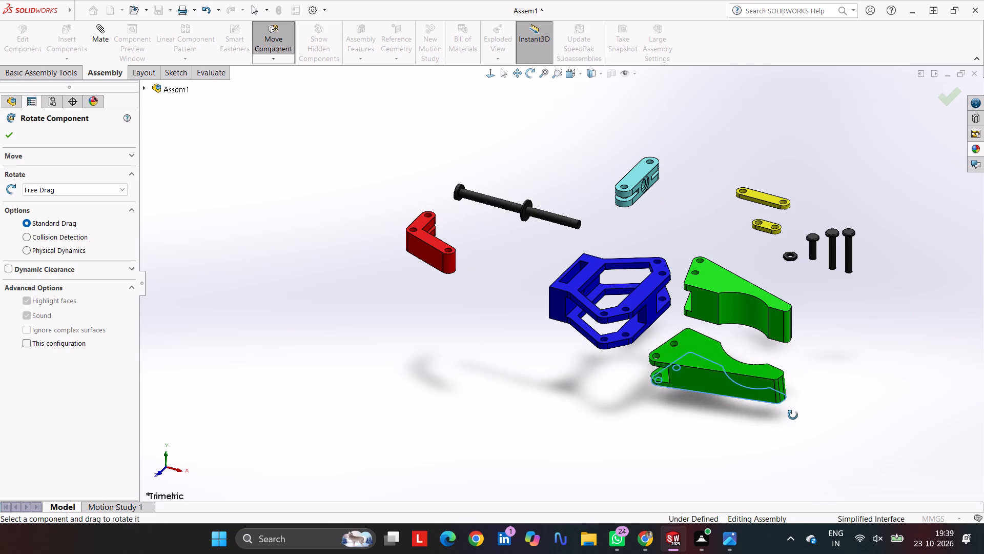
drag(793, 415, 807, 402)
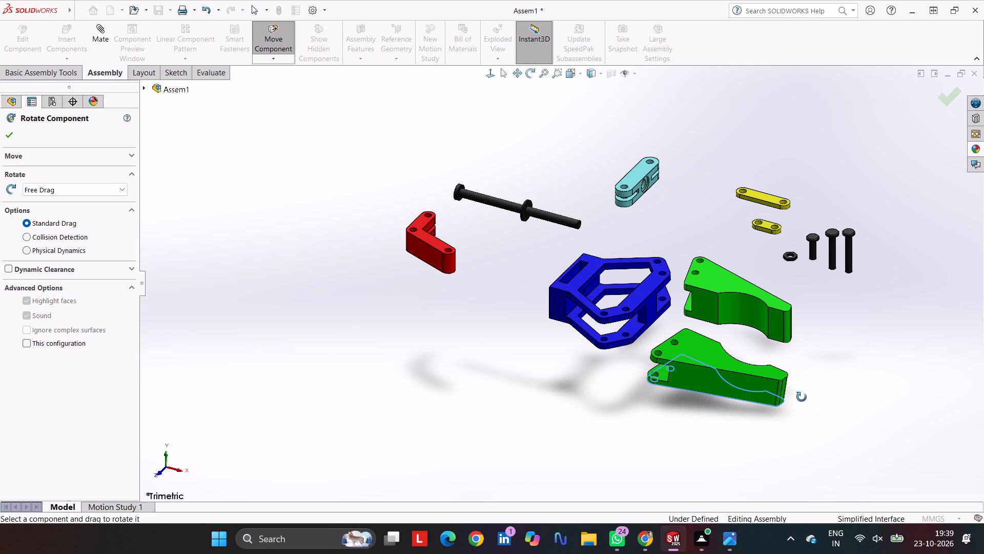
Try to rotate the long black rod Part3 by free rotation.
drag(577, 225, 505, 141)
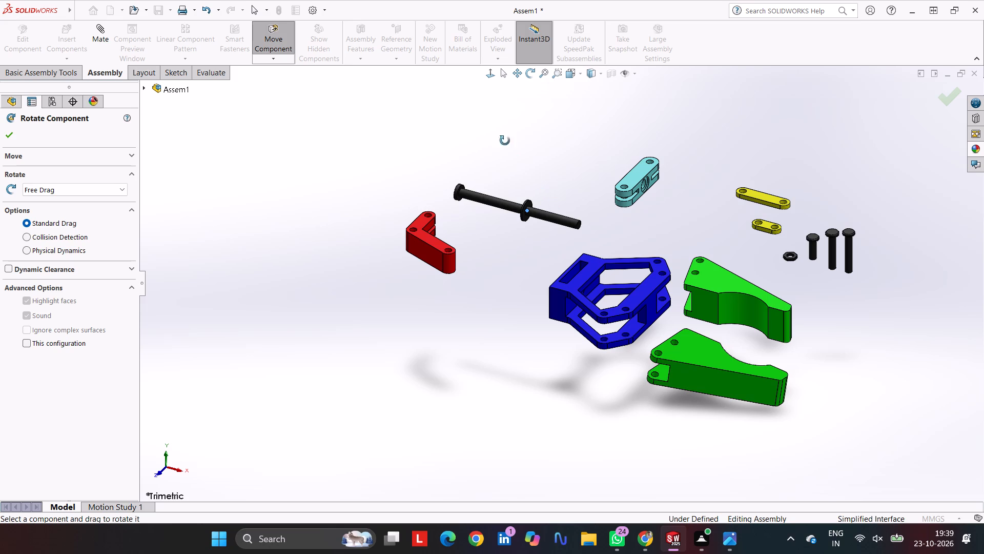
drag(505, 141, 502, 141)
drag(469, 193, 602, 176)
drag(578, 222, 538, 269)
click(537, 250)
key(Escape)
Rotate the long black rod Part3 by free rotation so its headed end points toward the blue frame.
click(283, 58)
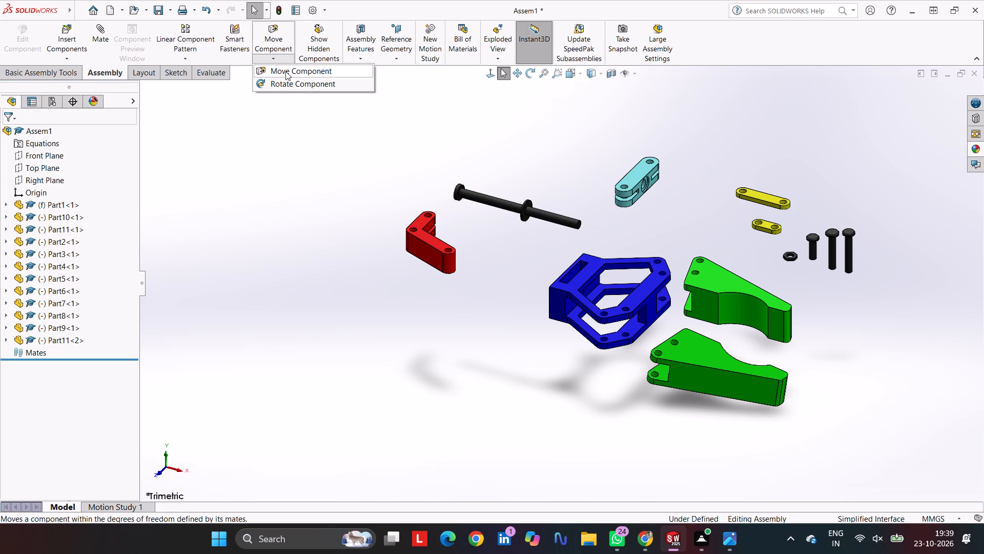
click(290, 83)
drag(575, 222, 368, 231)
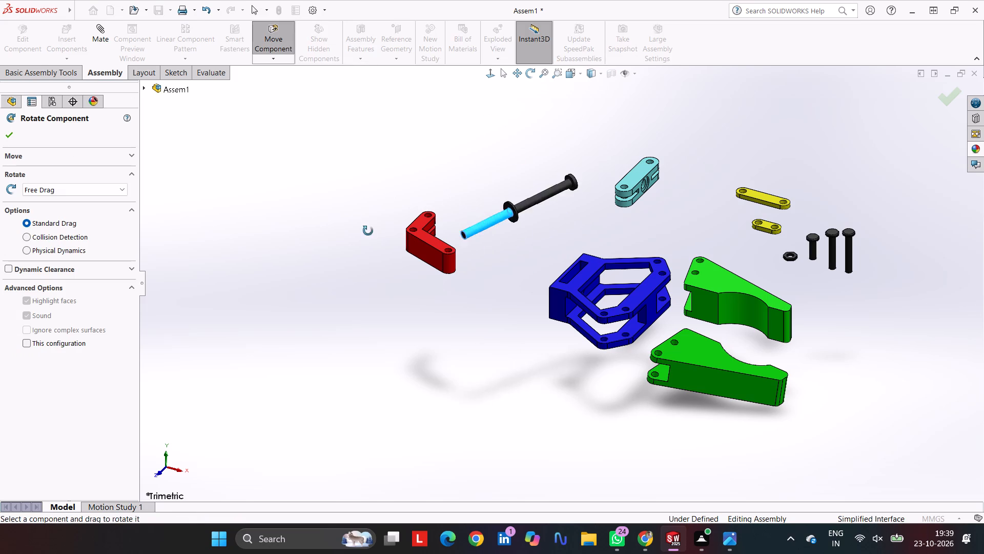
drag(368, 231, 376, 264)
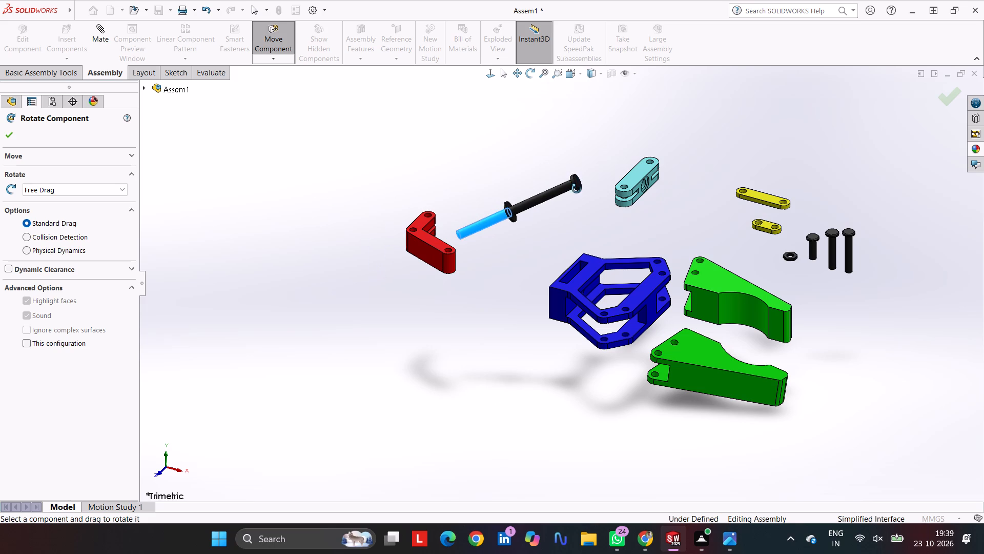
scroll(576, 188, down, 6)
drag(581, 211, 586, 468)
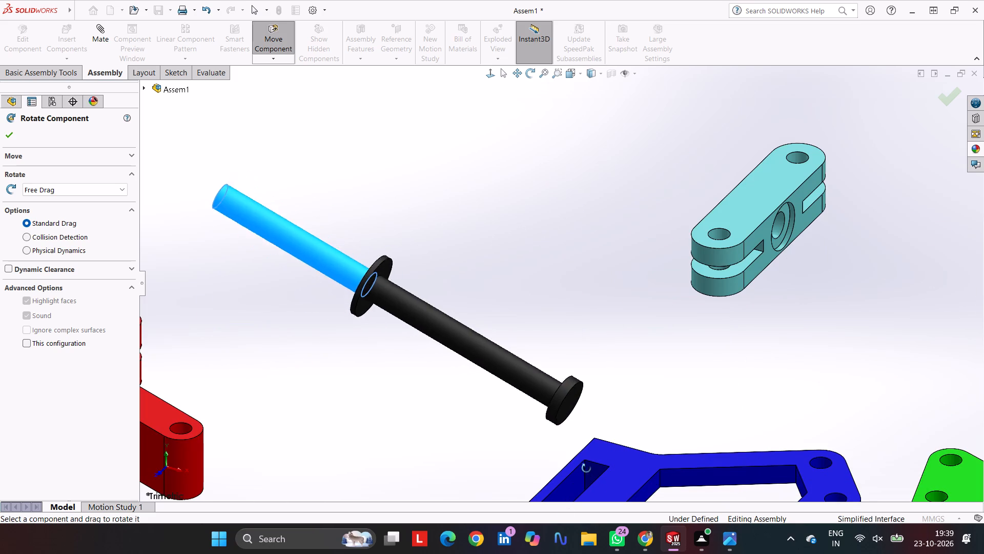
drag(586, 468, 580, 399)
scroll(586, 380, up, 9)
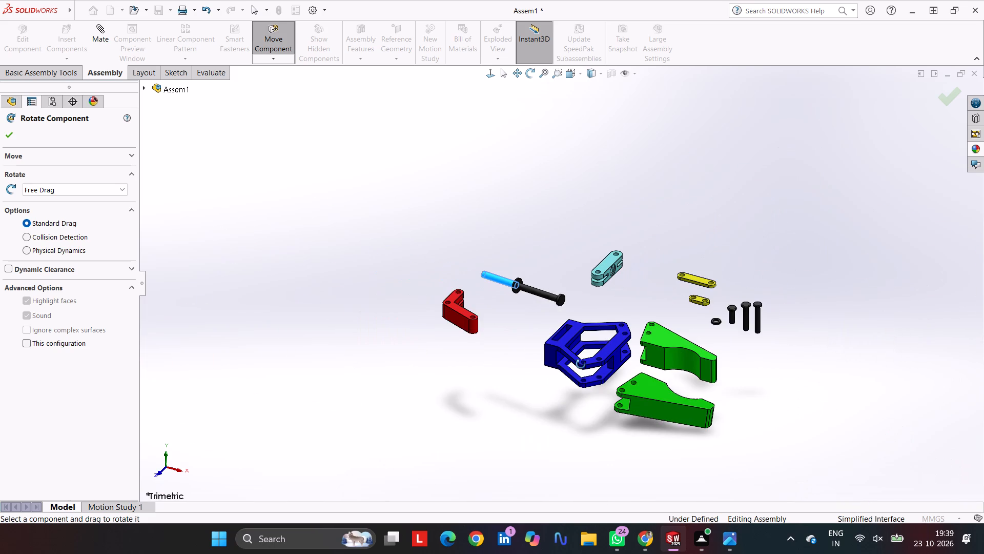
scroll(581, 363, down, 3)
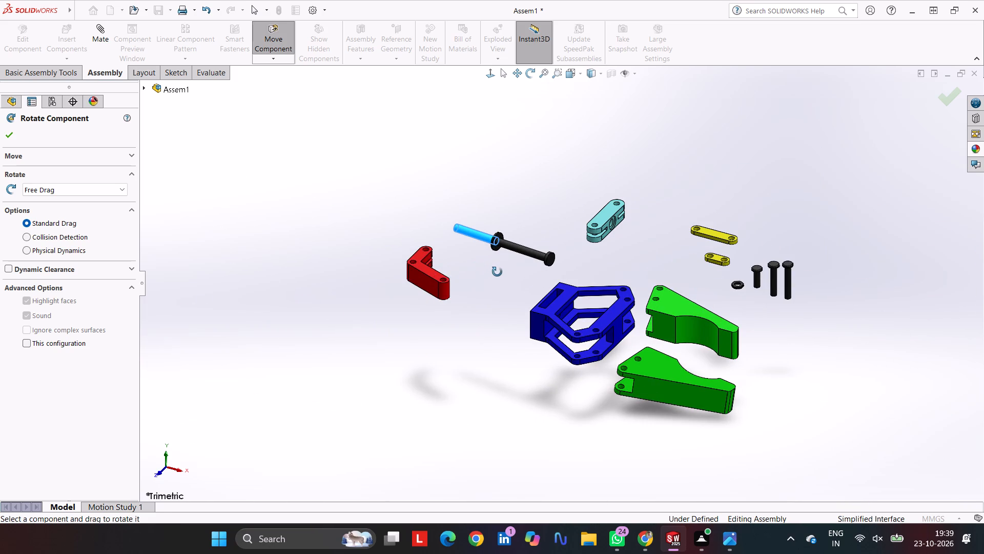
scroll(497, 272, up, 3)
key(Escape)
Copy the red L-shaped link Part10 and place the second instance beside the first one, away from the blue frame.
click(460, 267)
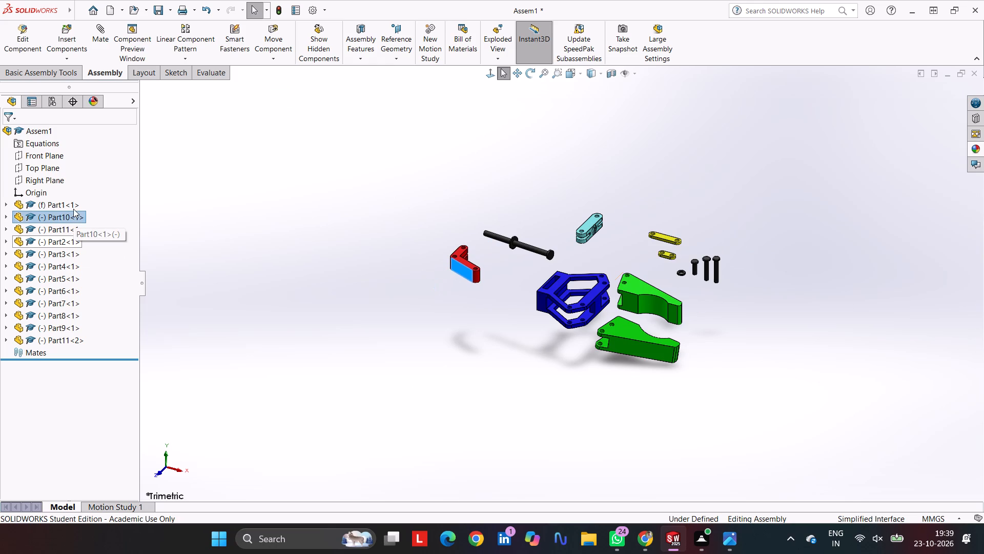
click(69, 216)
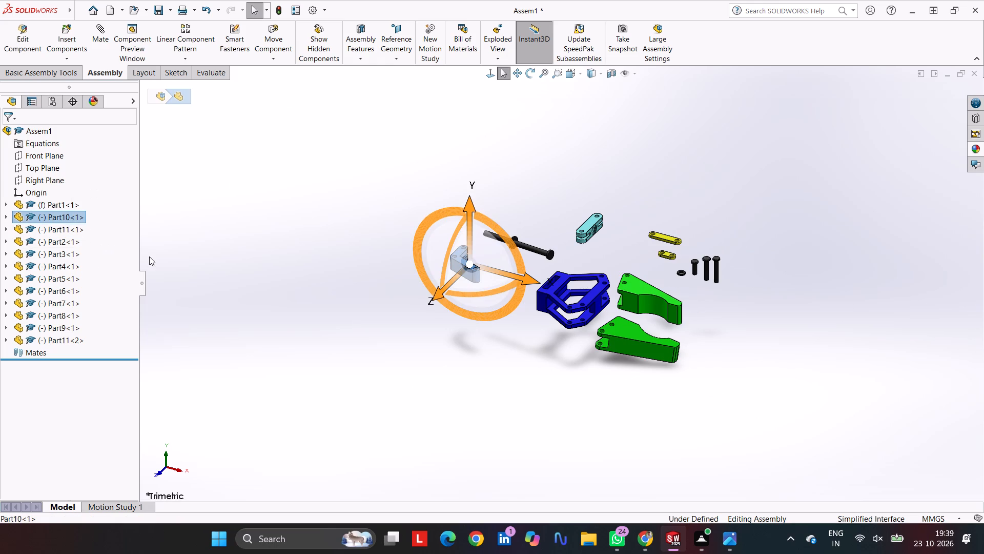
ctrl+click(391, 325)
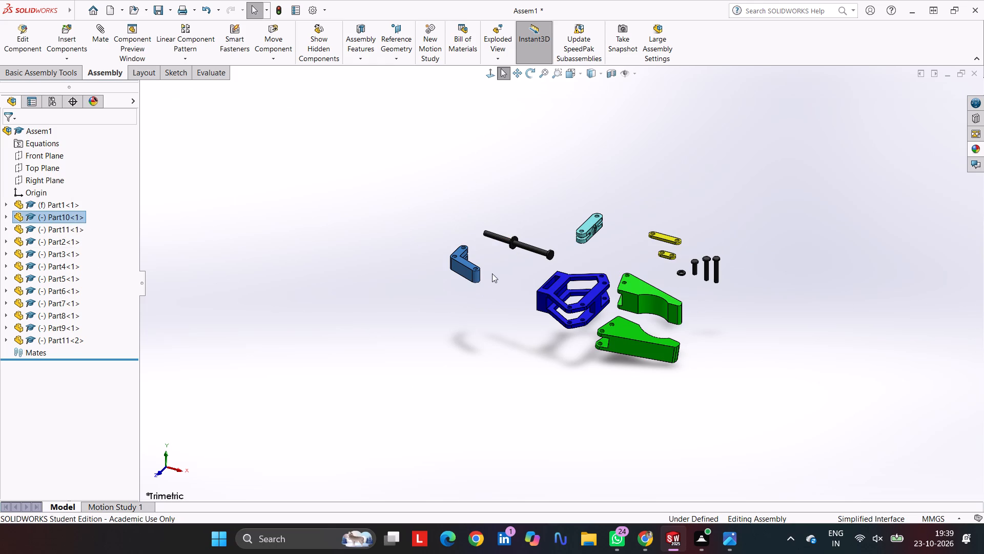
click(66, 215)
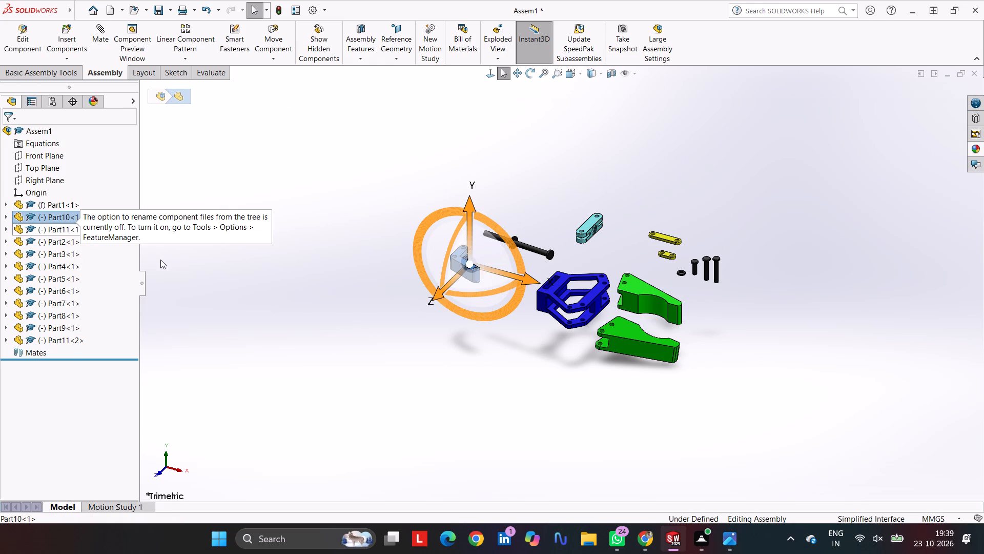
key(ctrl+c)
key(ctrl+v)
click(405, 317)
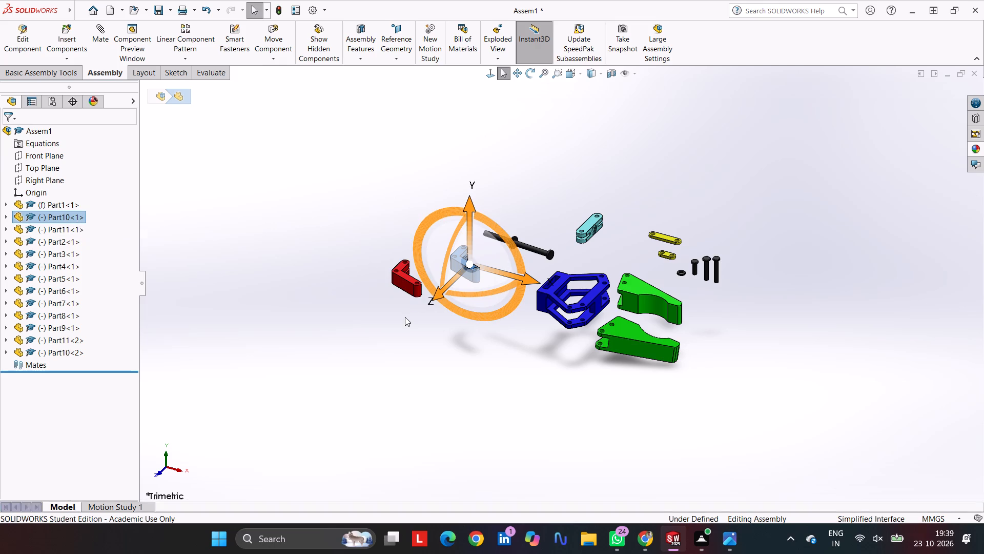
Rotate the second red link freely so its bend faces the opposite way to the first link's, with its holes pointing upward.
click(399, 286)
click(284, 62)
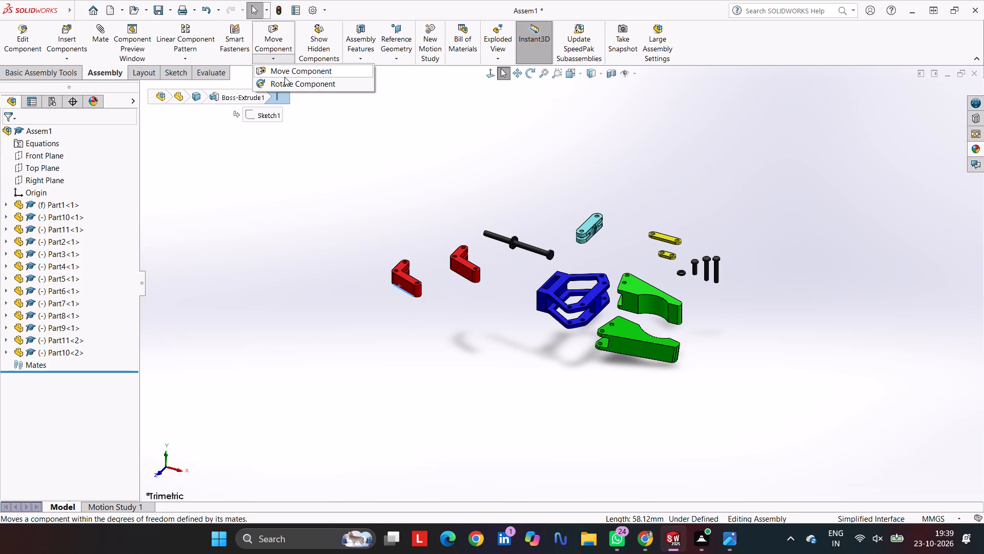
click(284, 86)
drag(401, 287, 435, 85)
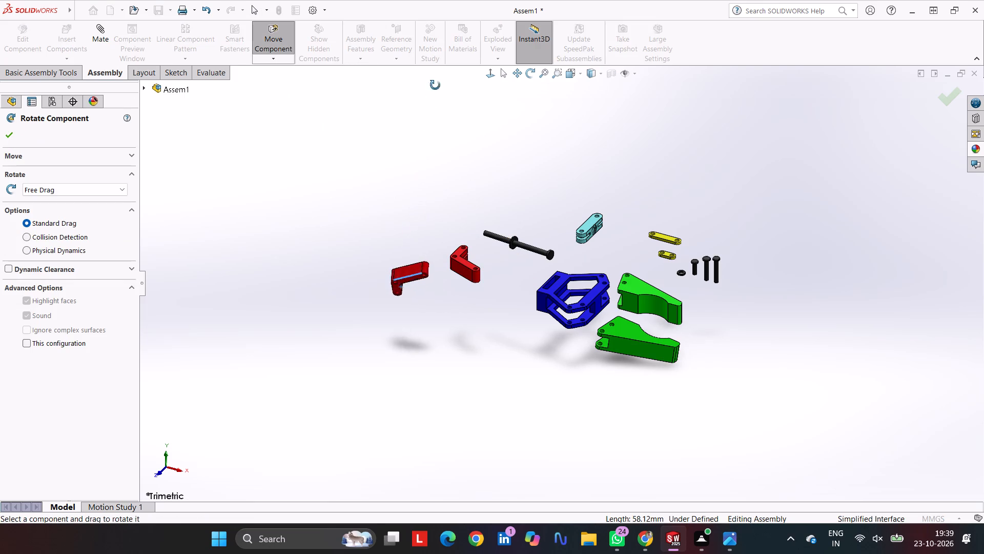
drag(435, 85, 450, 0)
scroll(424, 306, down, 4)
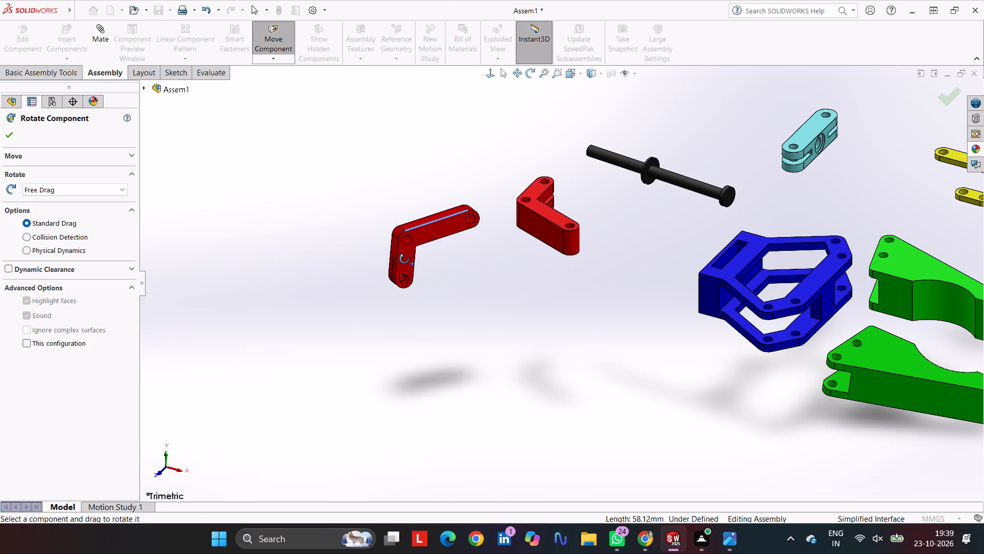
drag(404, 259, 344, 227)
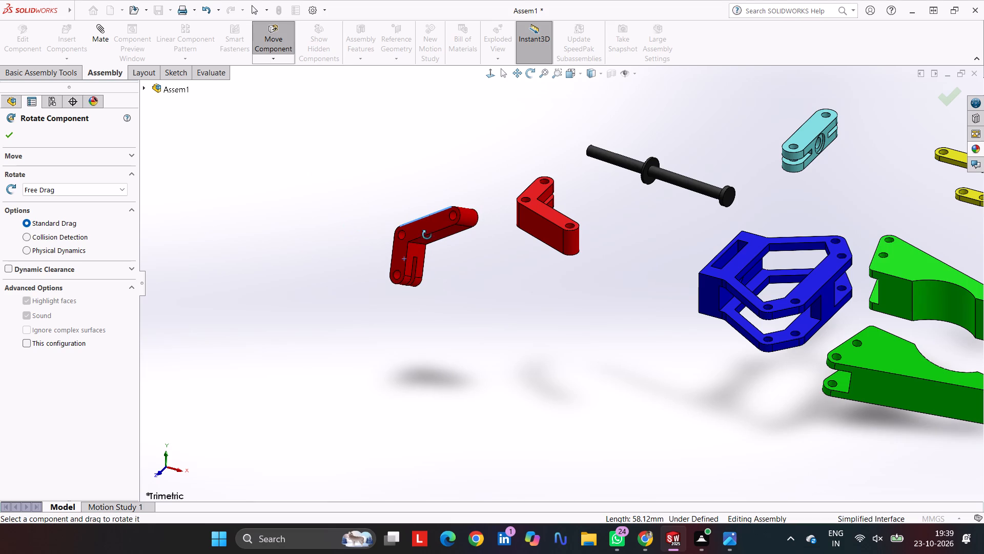
drag(450, 222, 504, 211)
drag(400, 255, 400, 173)
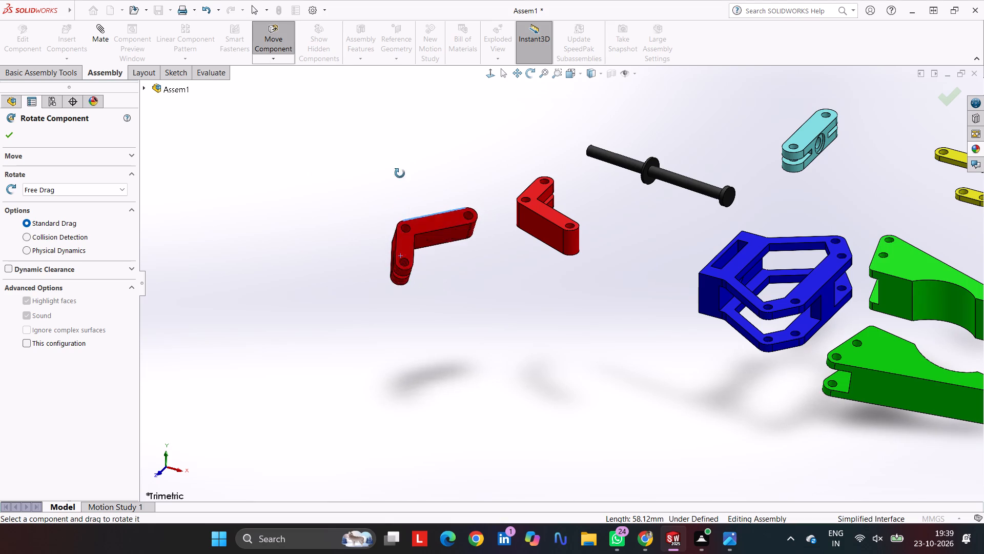
drag(400, 173, 379, 147)
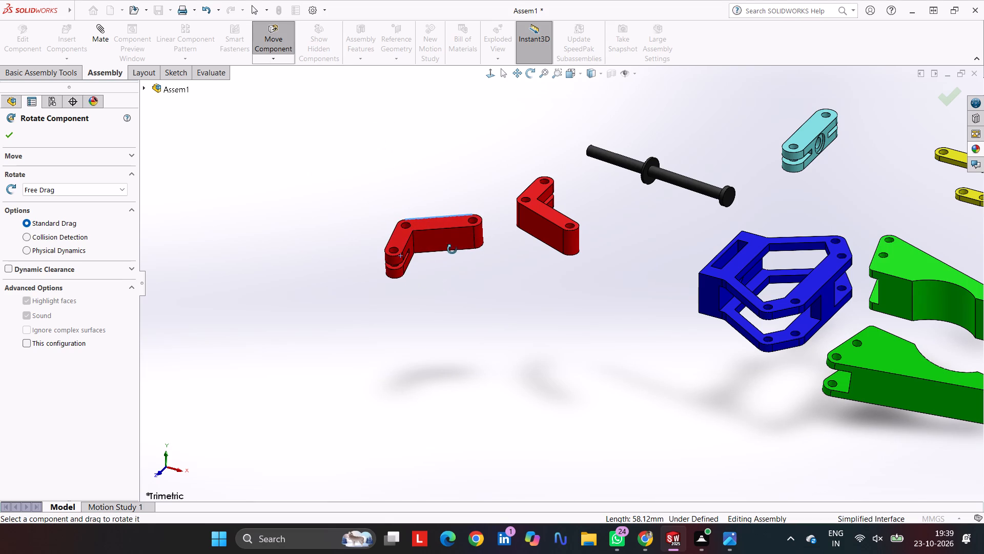
drag(469, 240, 442, 236)
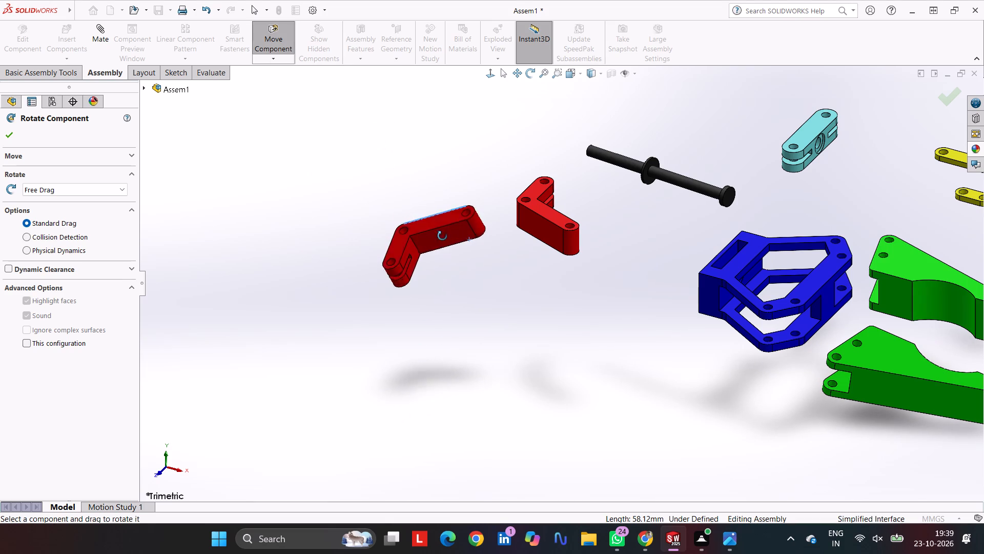
drag(442, 236, 460, 276)
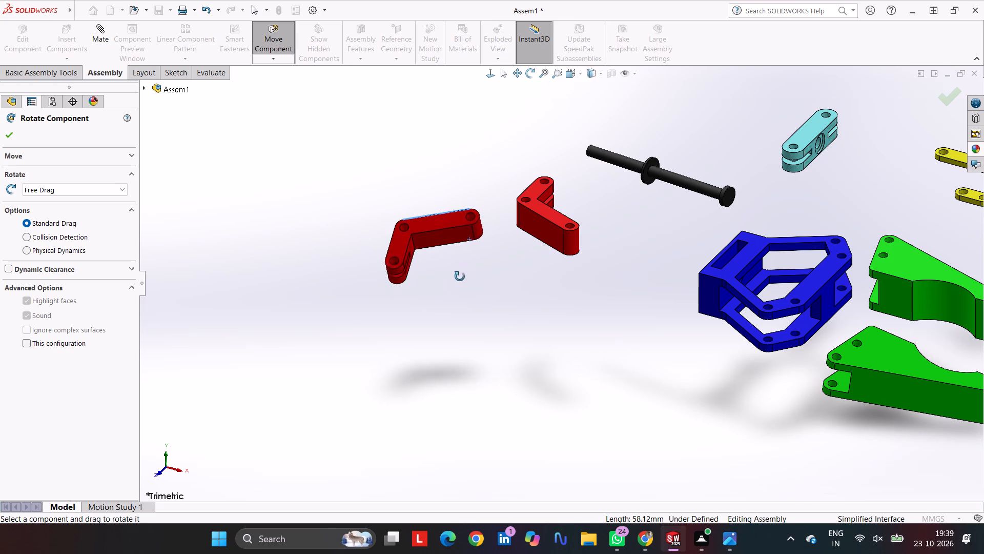
drag(460, 276, 468, 214)
drag(407, 276, 321, 240)
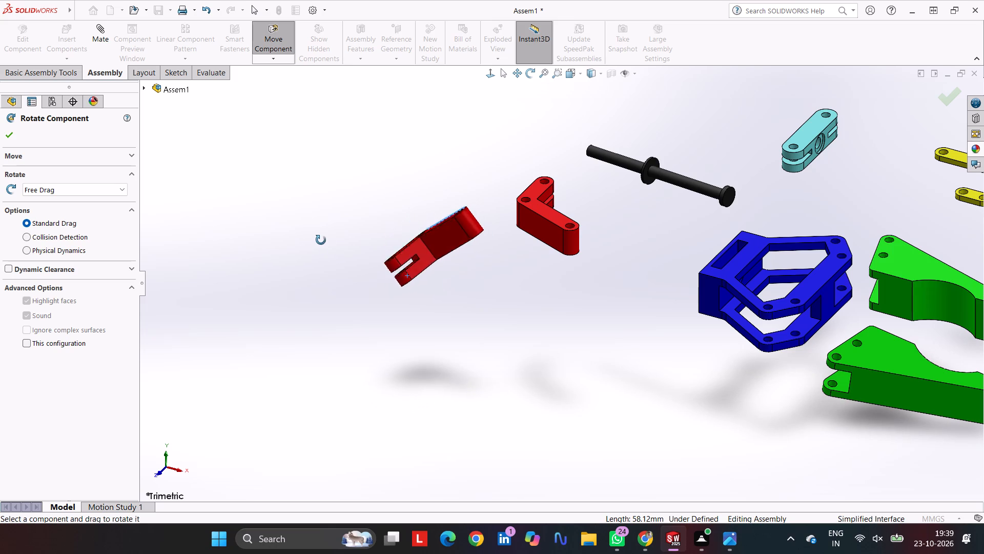
drag(321, 240, 316, 231)
drag(469, 219, 523, 331)
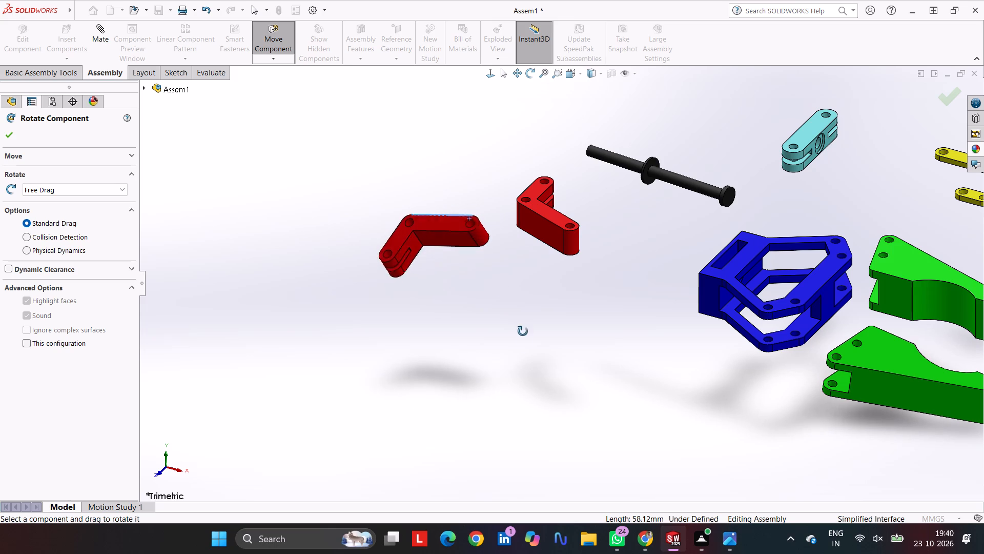
drag(523, 331, 520, 300)
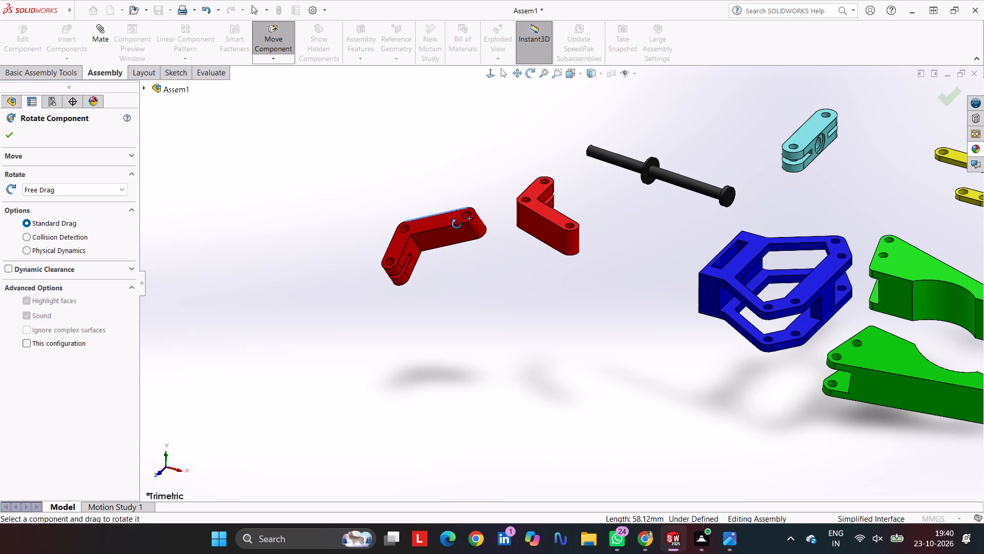
drag(484, 220, 491, 224)
drag(397, 247, 403, 202)
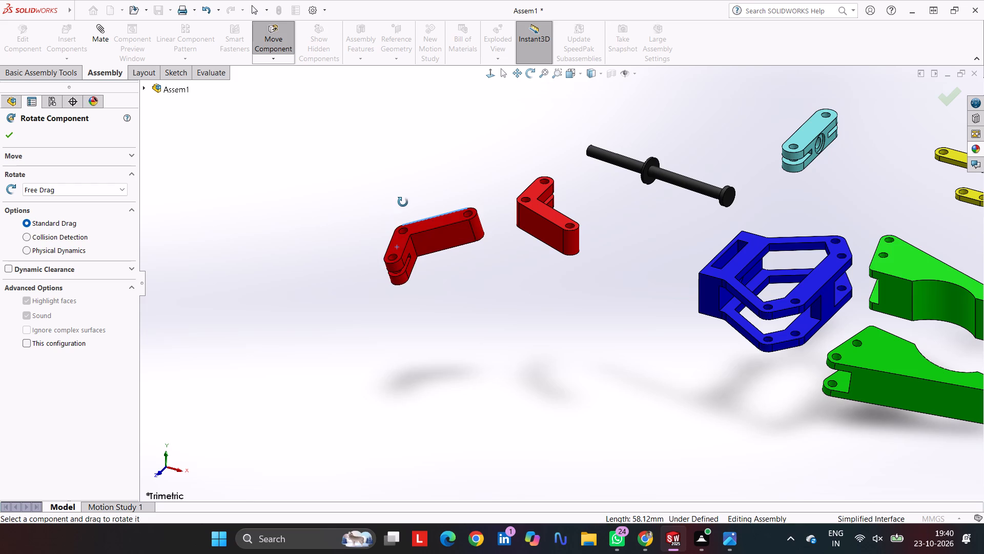
drag(403, 202, 417, 176)
key(Escape)
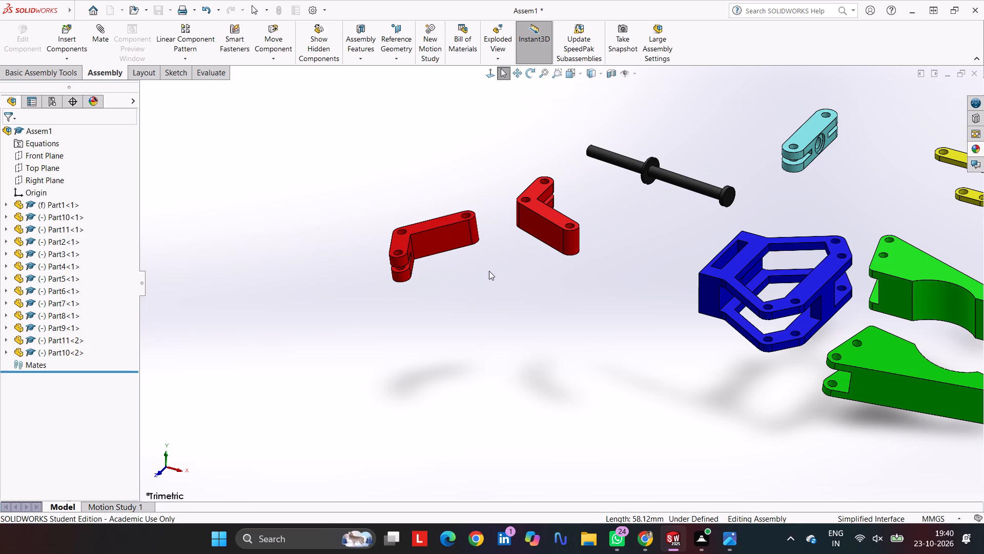
scroll(492, 309, up, 2)
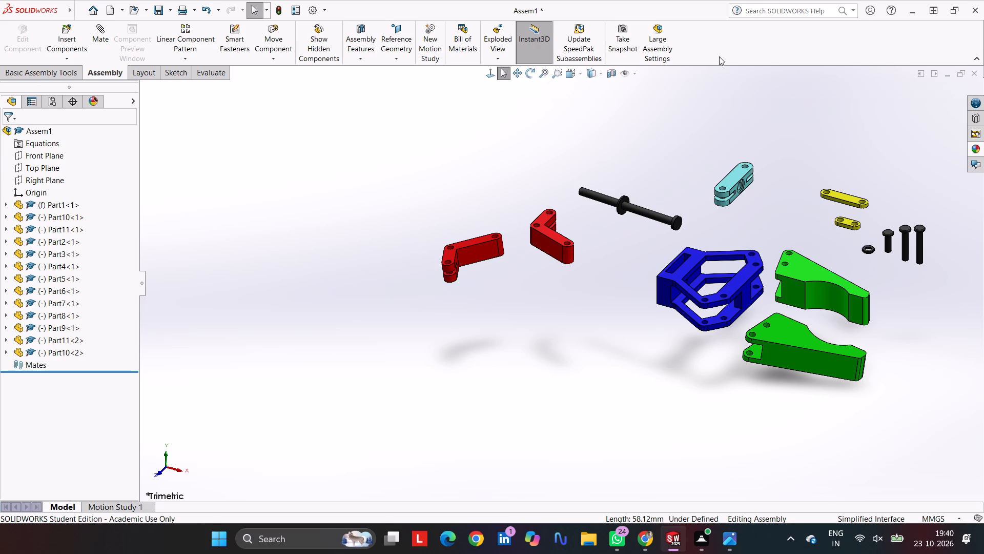
Move the cyan link Part2 between the first red link and the blue frame.
drag(735, 175, 725, 181)
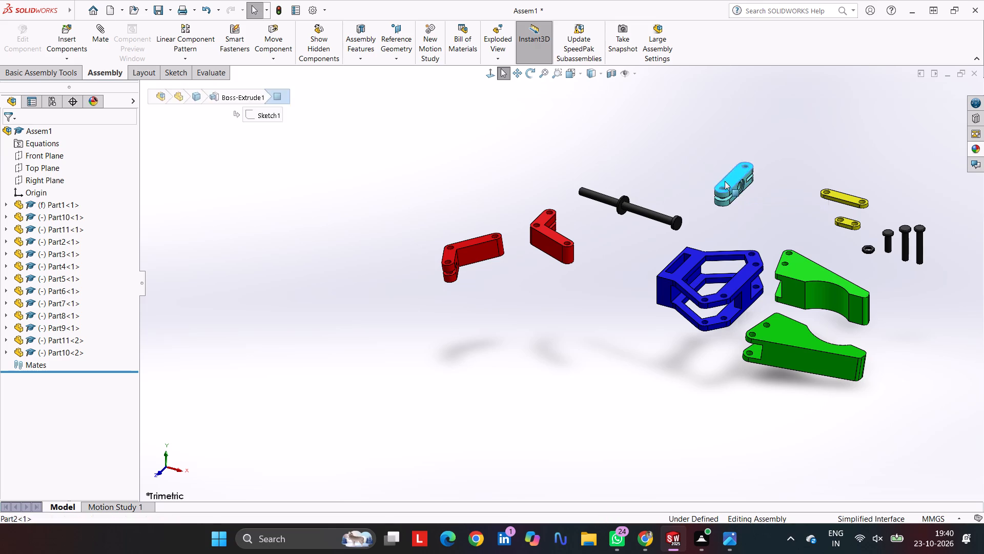
drag(725, 181, 634, 241)
middle_drag(724, 245, 732, 250)
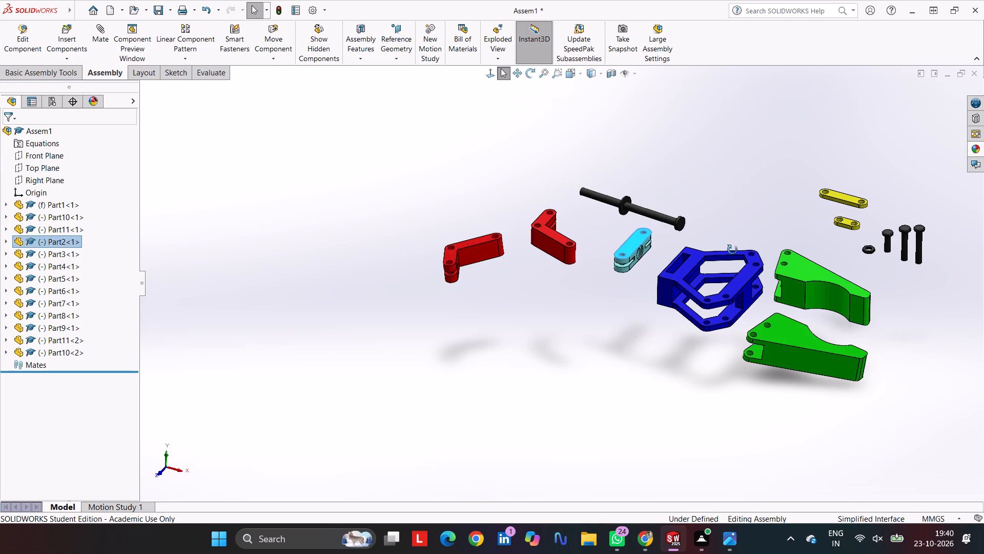
middle_drag(732, 250, 717, 274)
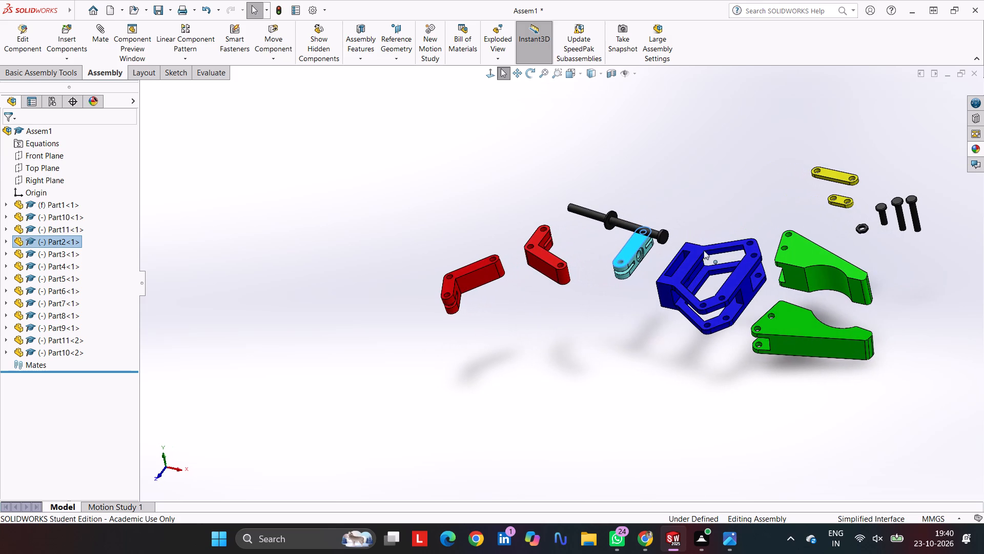
click(692, 186)
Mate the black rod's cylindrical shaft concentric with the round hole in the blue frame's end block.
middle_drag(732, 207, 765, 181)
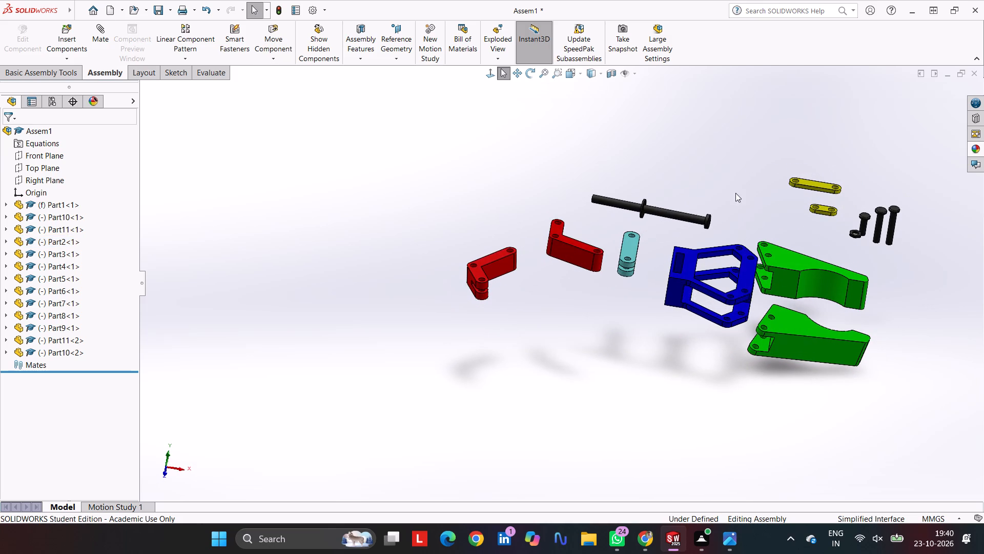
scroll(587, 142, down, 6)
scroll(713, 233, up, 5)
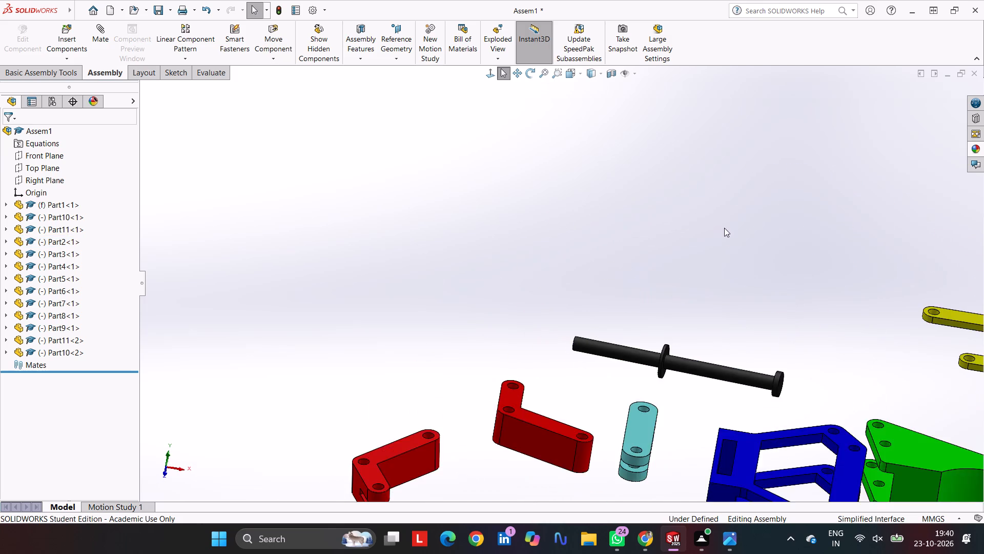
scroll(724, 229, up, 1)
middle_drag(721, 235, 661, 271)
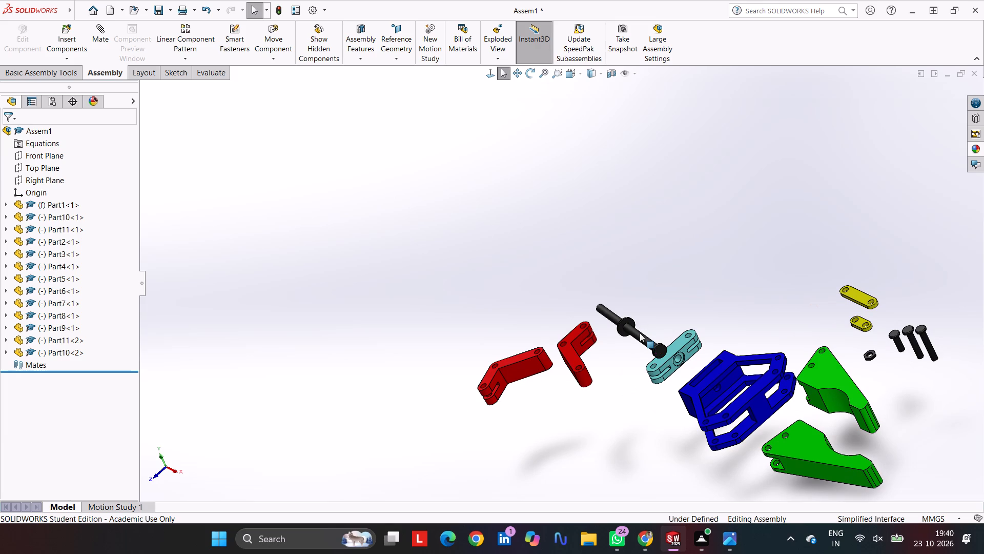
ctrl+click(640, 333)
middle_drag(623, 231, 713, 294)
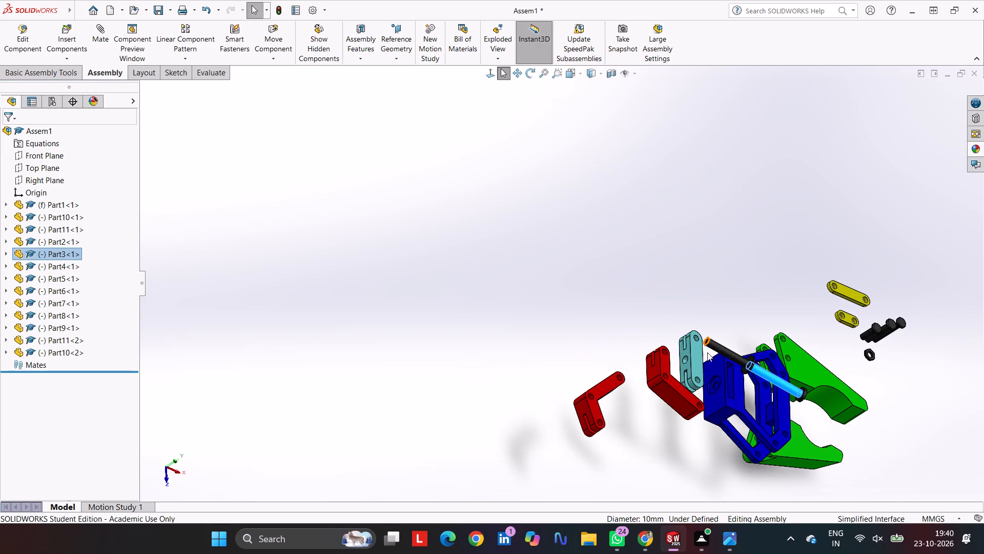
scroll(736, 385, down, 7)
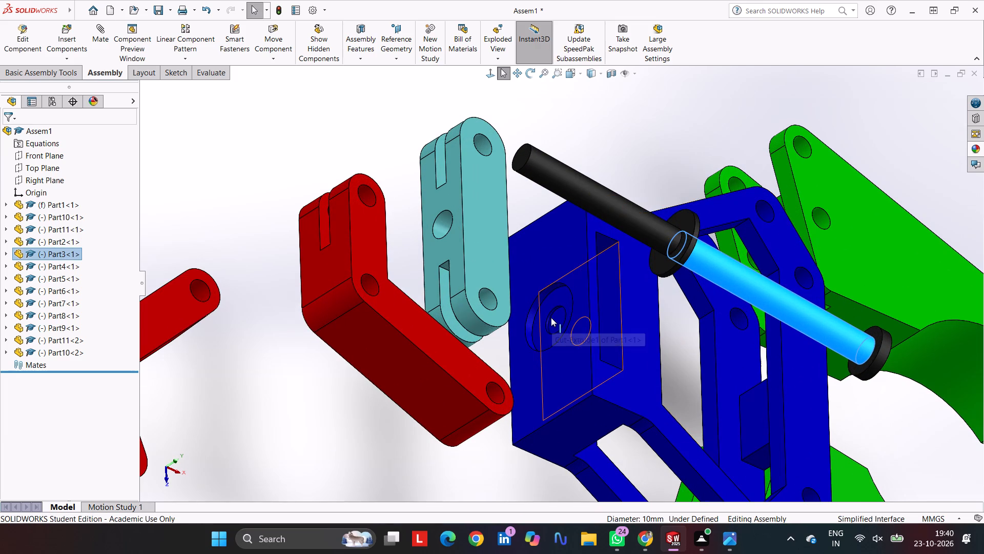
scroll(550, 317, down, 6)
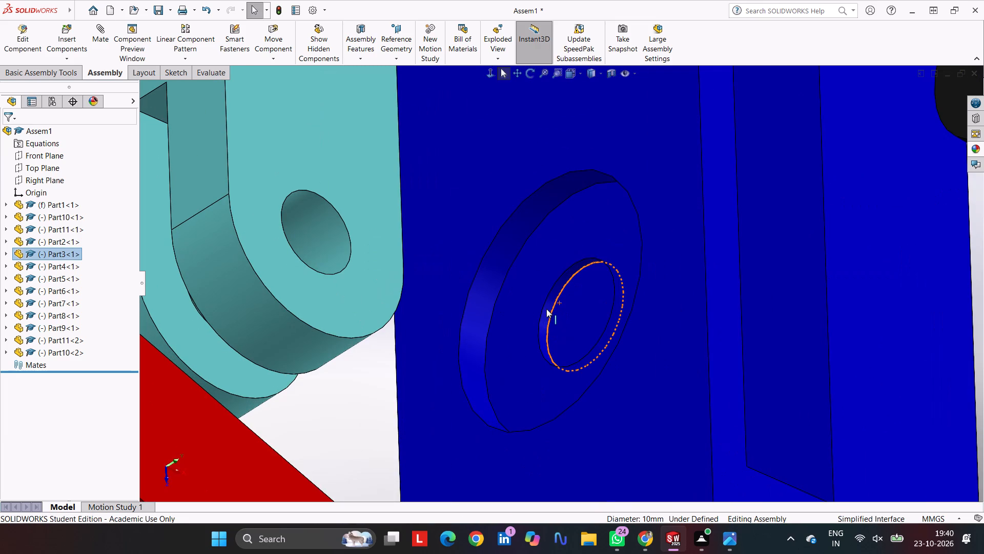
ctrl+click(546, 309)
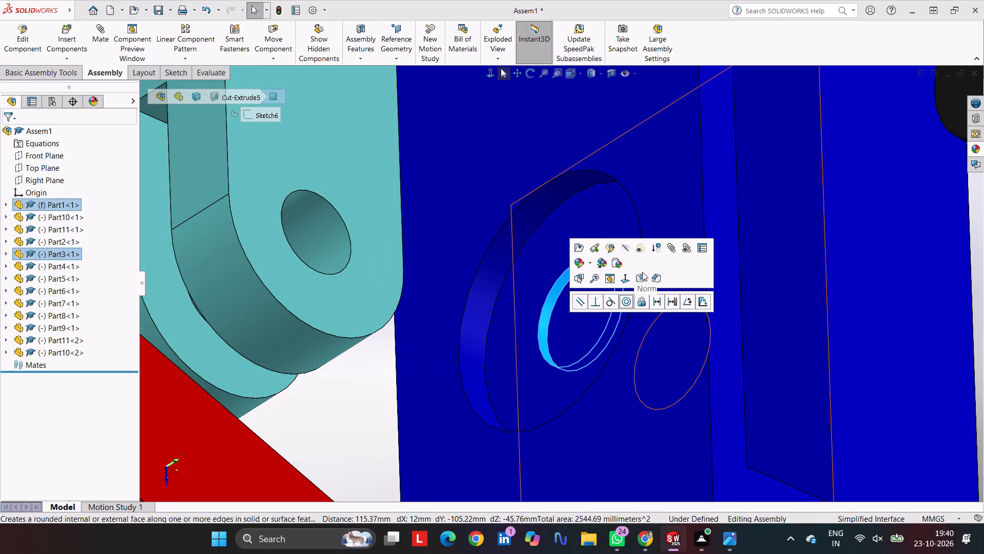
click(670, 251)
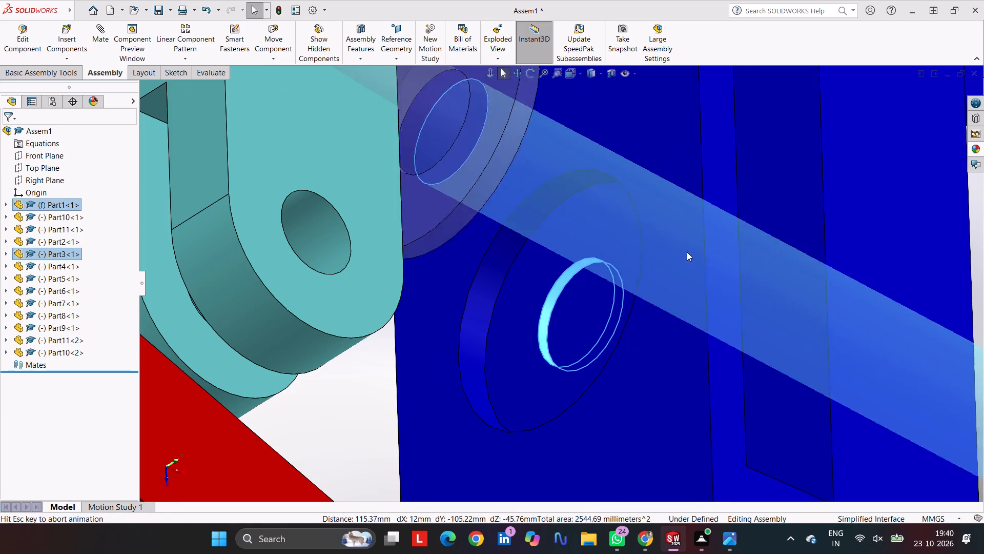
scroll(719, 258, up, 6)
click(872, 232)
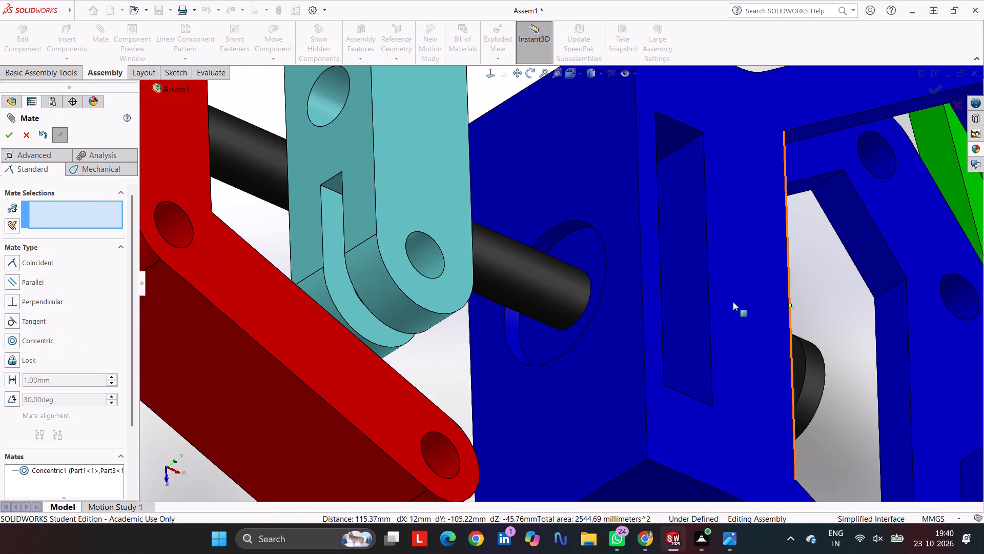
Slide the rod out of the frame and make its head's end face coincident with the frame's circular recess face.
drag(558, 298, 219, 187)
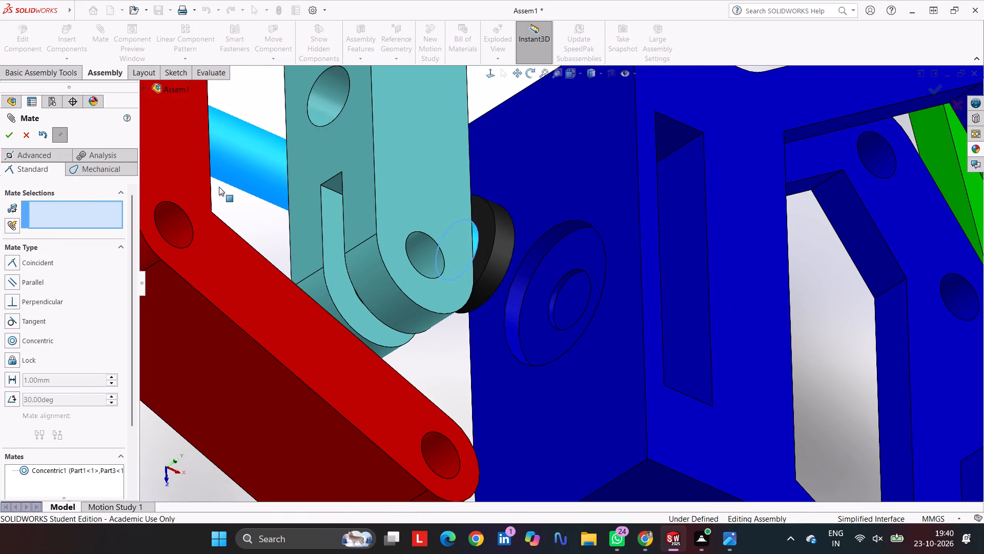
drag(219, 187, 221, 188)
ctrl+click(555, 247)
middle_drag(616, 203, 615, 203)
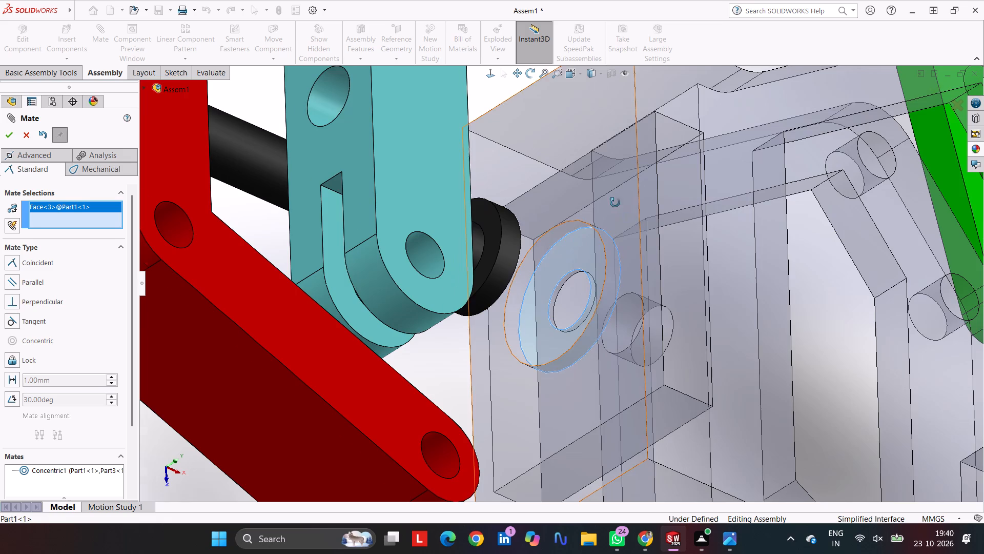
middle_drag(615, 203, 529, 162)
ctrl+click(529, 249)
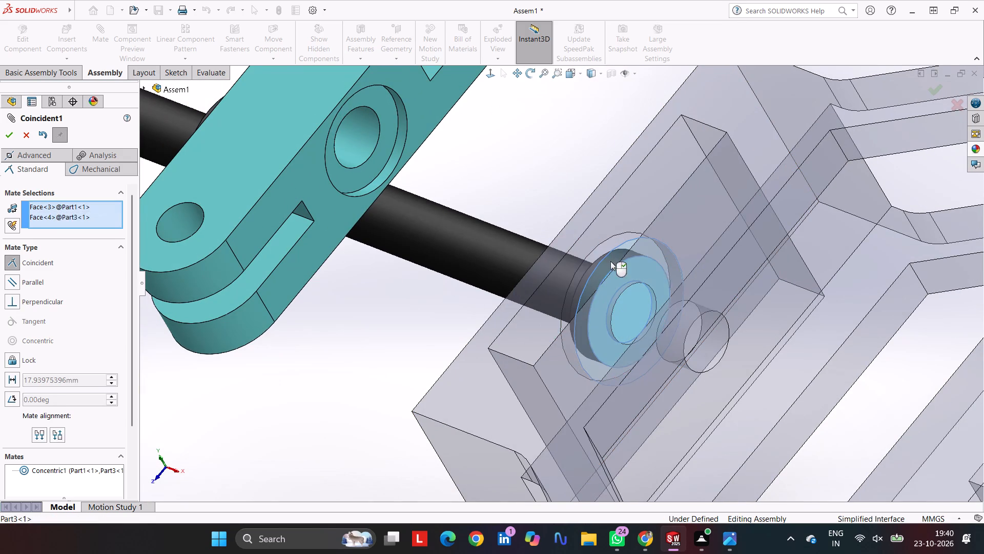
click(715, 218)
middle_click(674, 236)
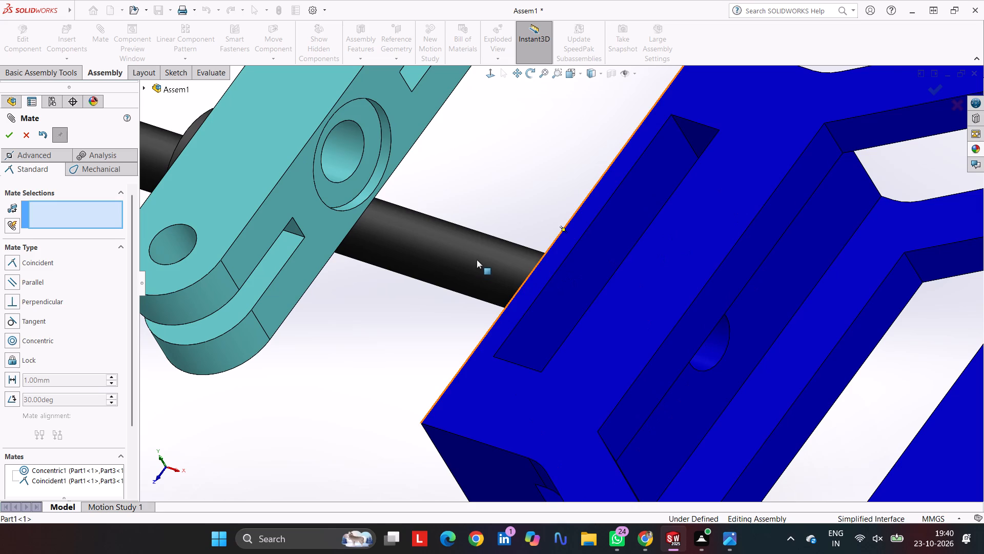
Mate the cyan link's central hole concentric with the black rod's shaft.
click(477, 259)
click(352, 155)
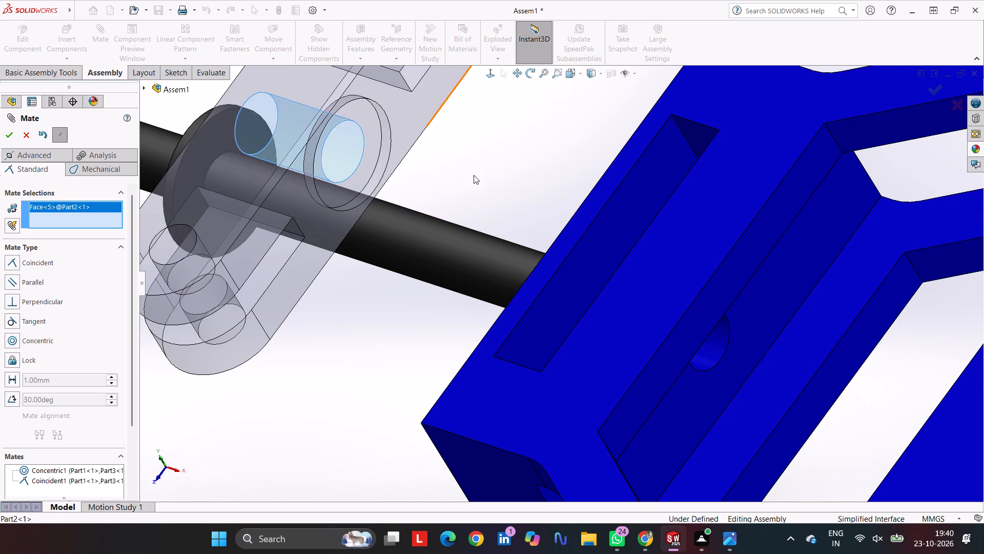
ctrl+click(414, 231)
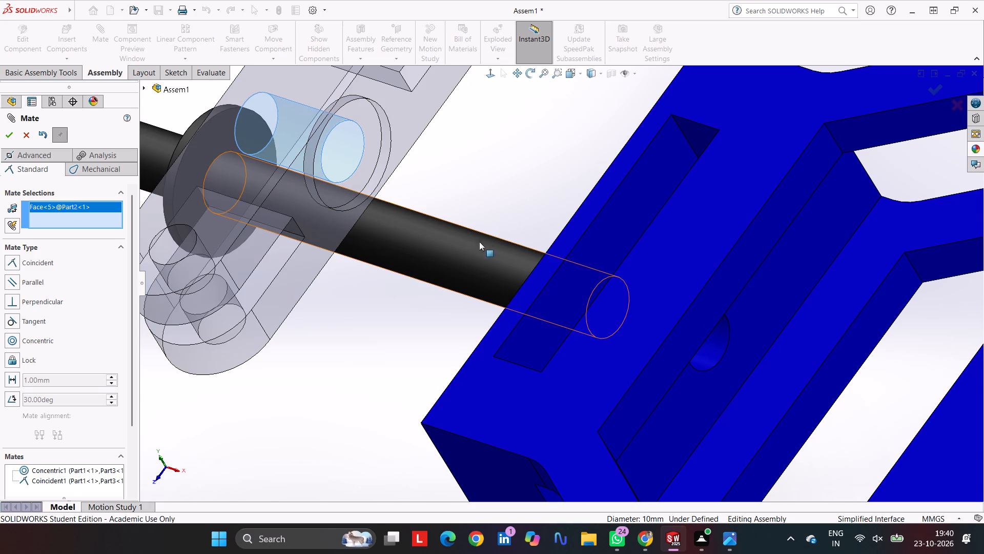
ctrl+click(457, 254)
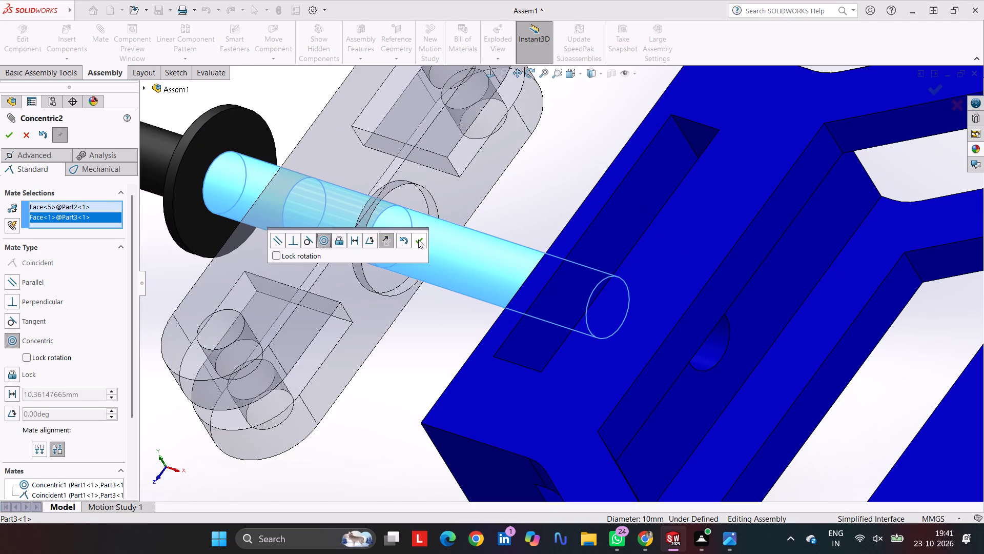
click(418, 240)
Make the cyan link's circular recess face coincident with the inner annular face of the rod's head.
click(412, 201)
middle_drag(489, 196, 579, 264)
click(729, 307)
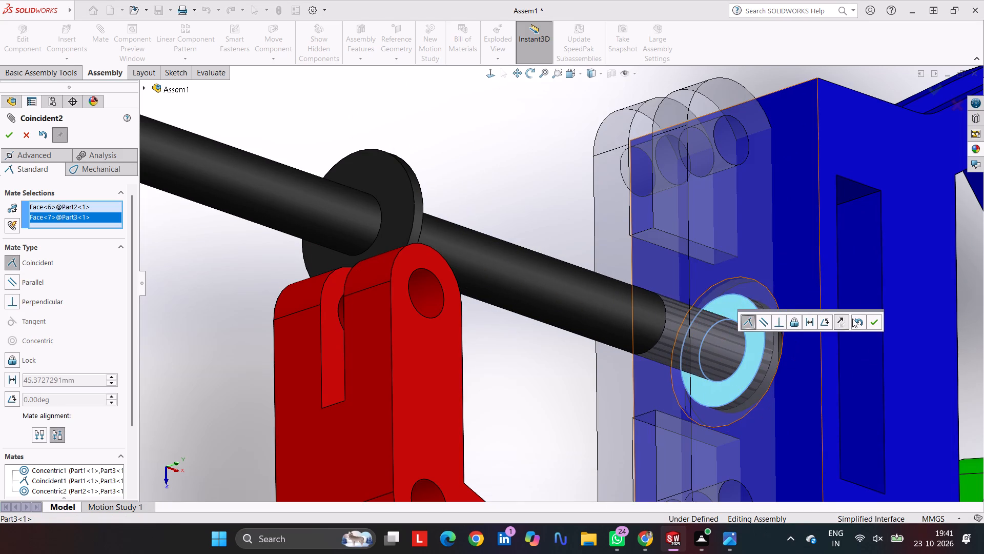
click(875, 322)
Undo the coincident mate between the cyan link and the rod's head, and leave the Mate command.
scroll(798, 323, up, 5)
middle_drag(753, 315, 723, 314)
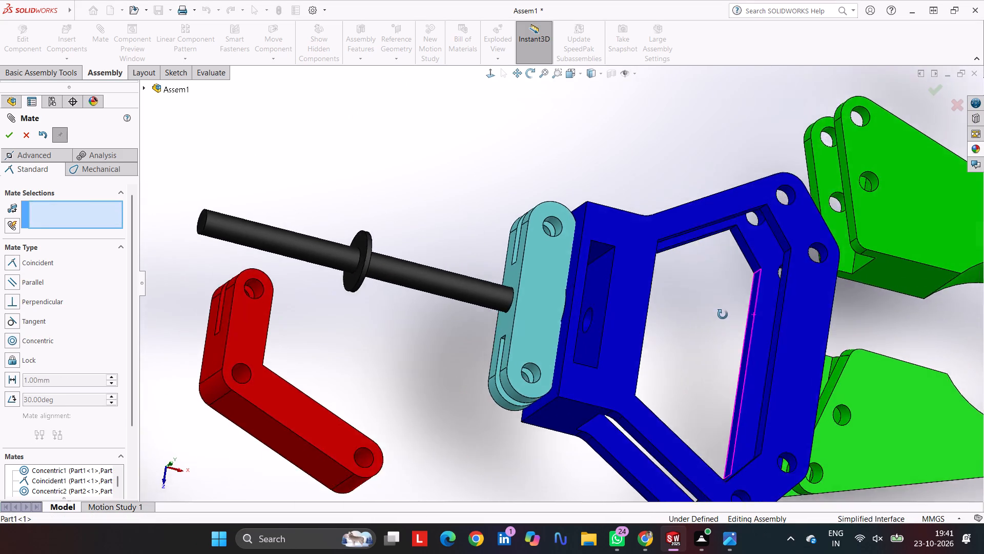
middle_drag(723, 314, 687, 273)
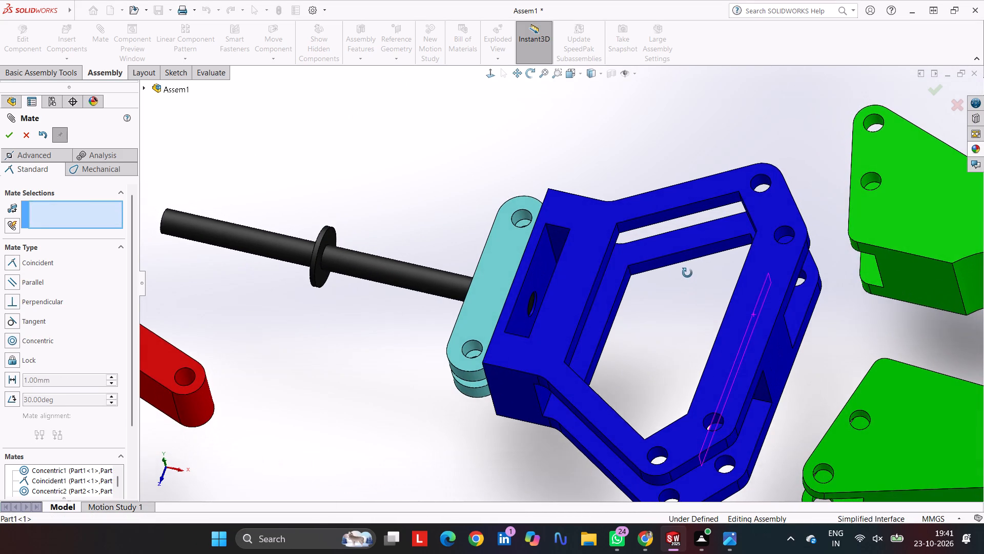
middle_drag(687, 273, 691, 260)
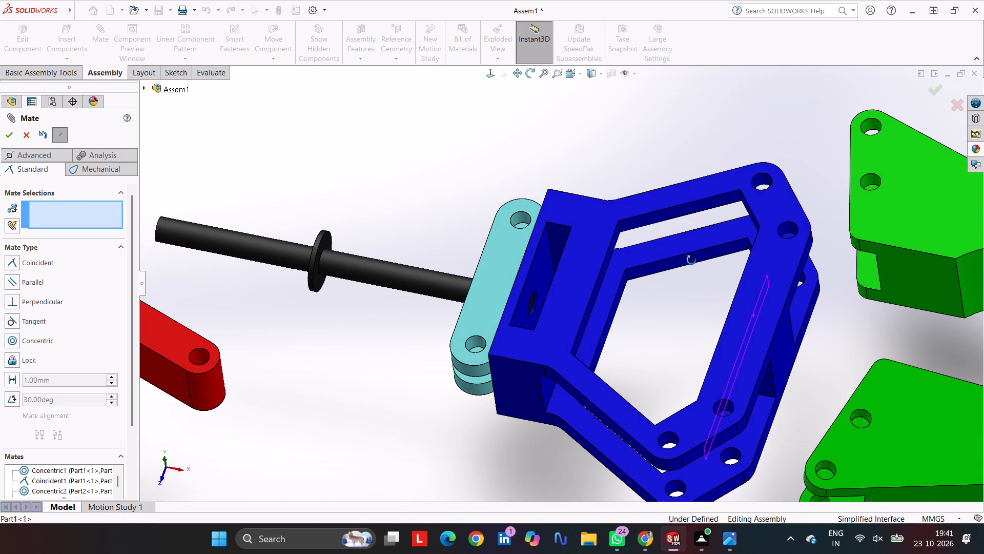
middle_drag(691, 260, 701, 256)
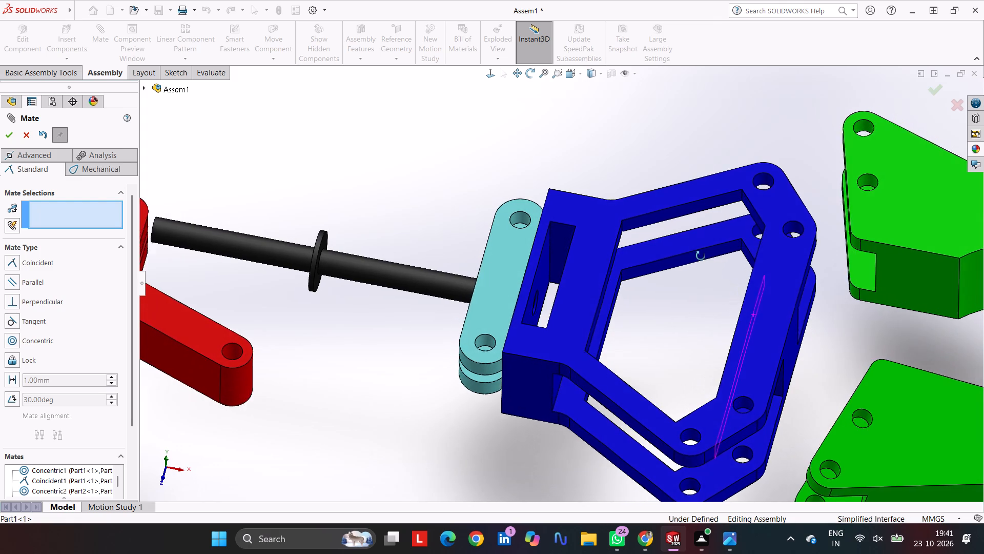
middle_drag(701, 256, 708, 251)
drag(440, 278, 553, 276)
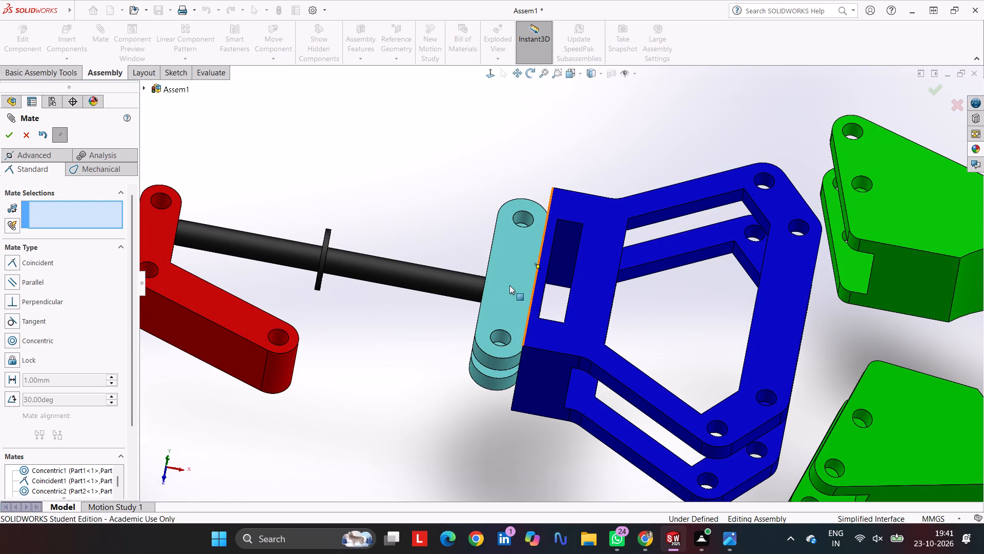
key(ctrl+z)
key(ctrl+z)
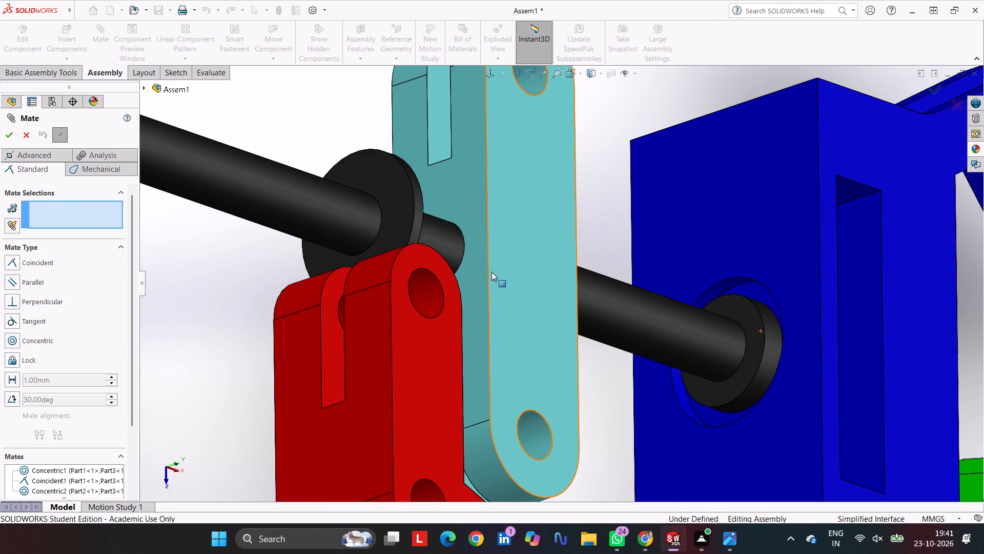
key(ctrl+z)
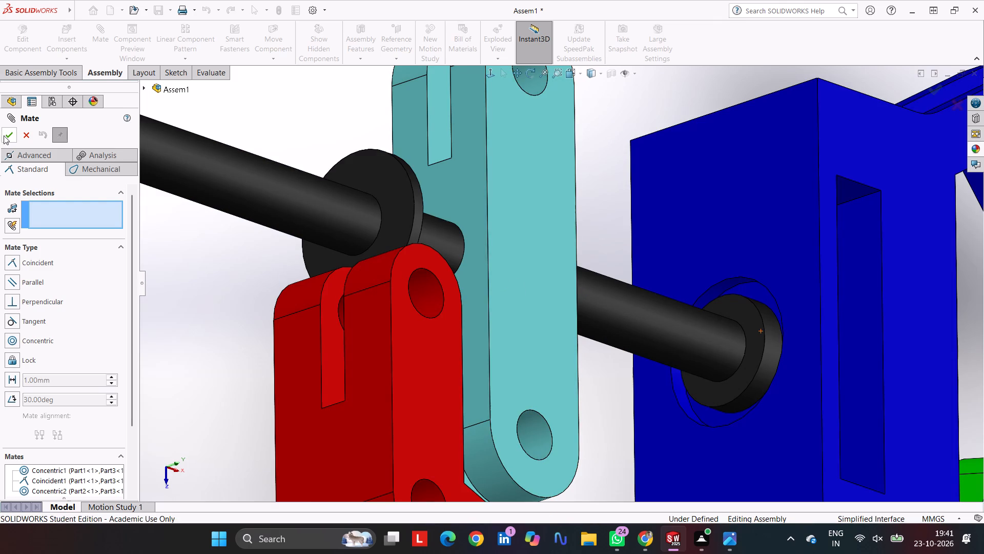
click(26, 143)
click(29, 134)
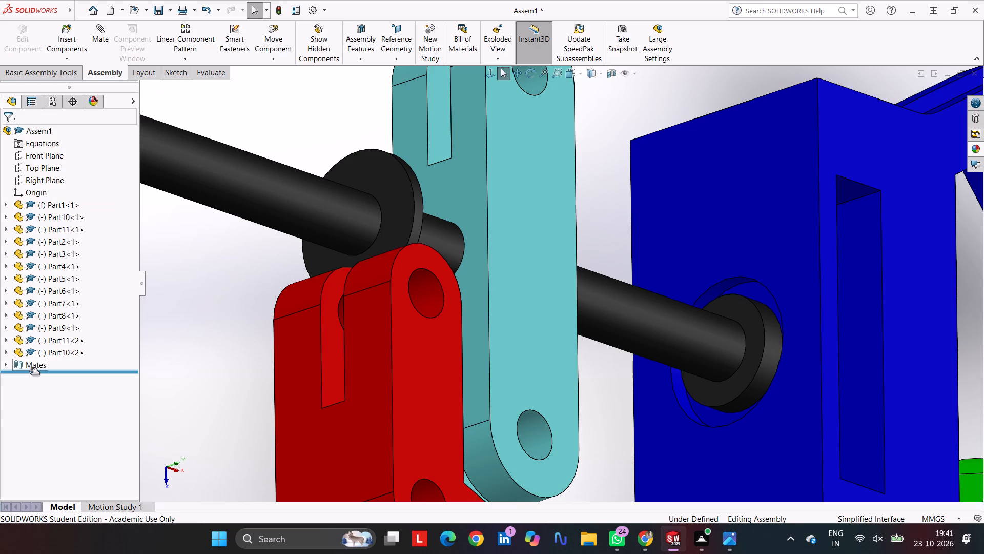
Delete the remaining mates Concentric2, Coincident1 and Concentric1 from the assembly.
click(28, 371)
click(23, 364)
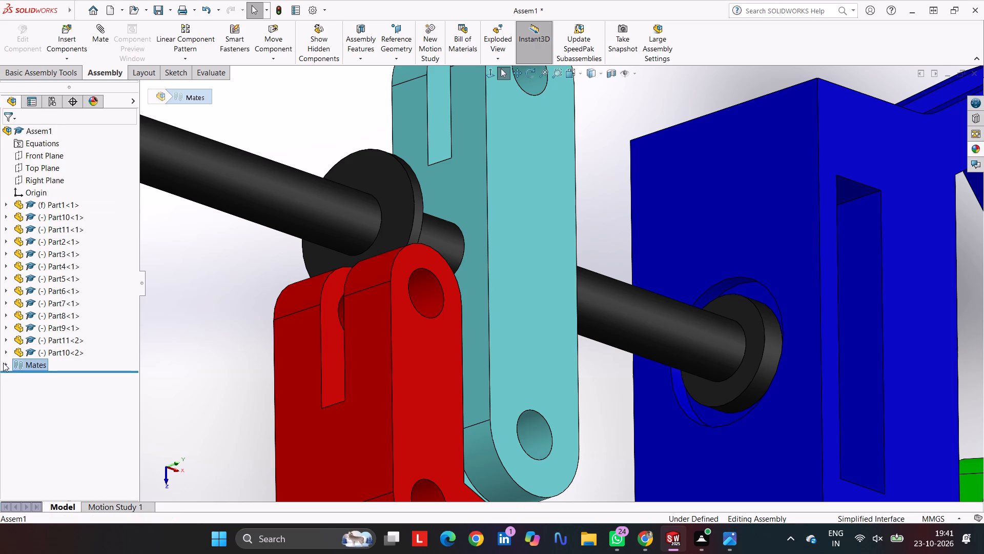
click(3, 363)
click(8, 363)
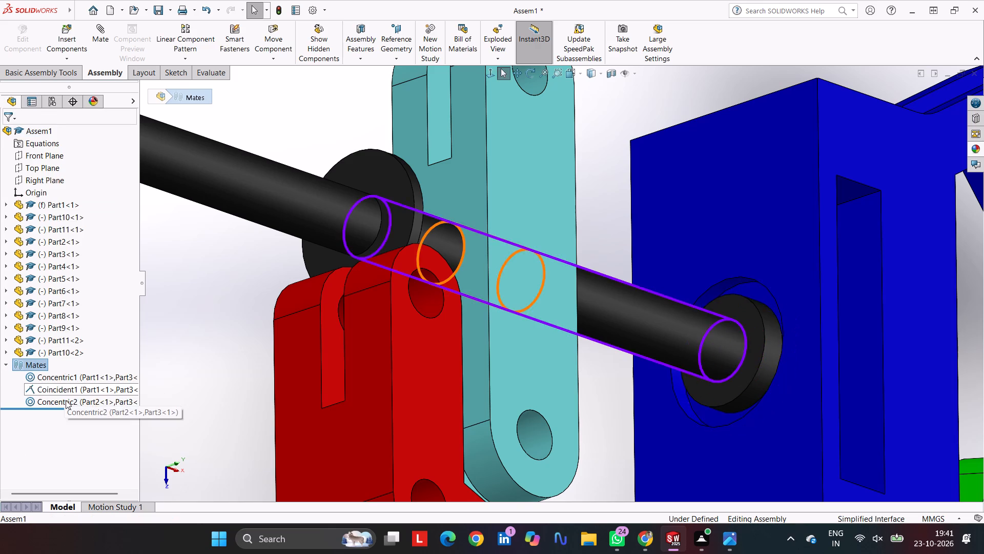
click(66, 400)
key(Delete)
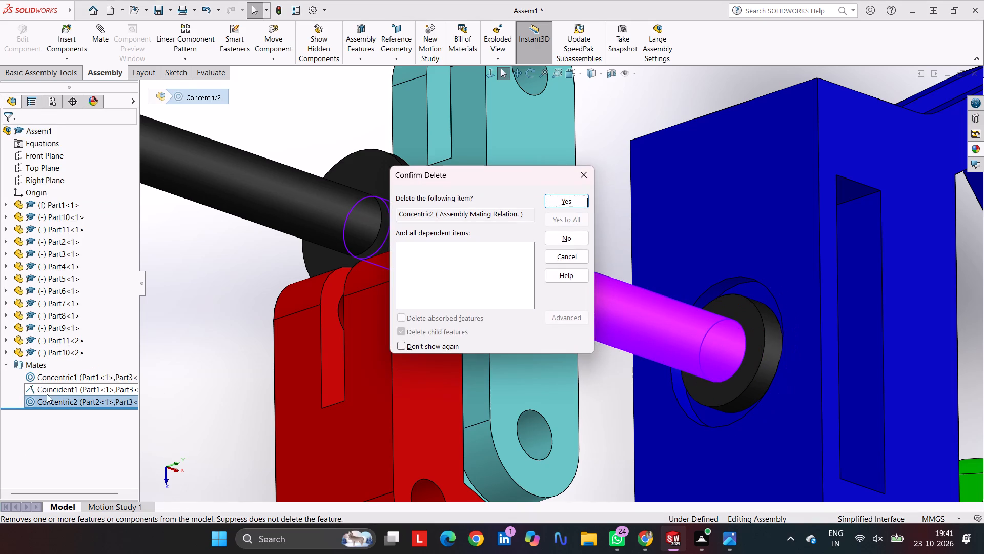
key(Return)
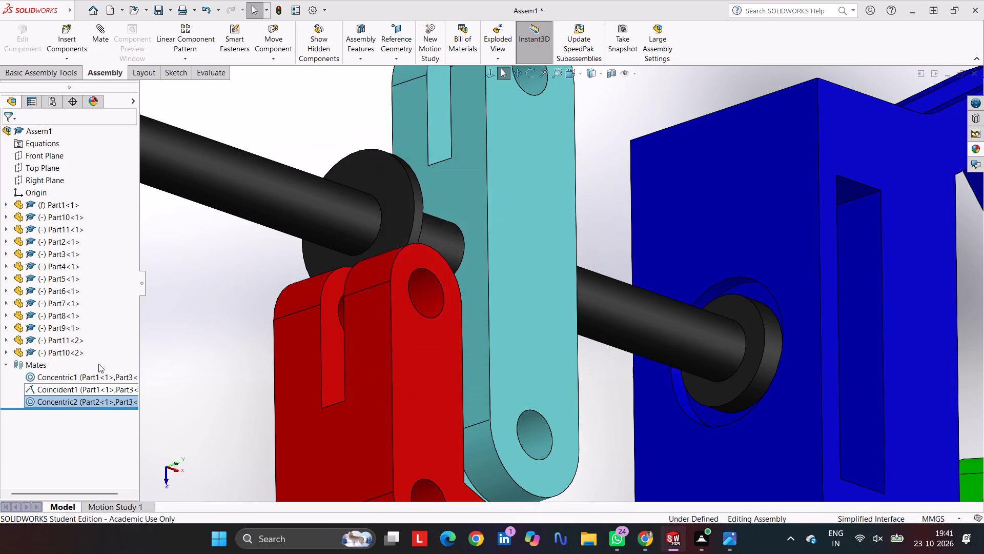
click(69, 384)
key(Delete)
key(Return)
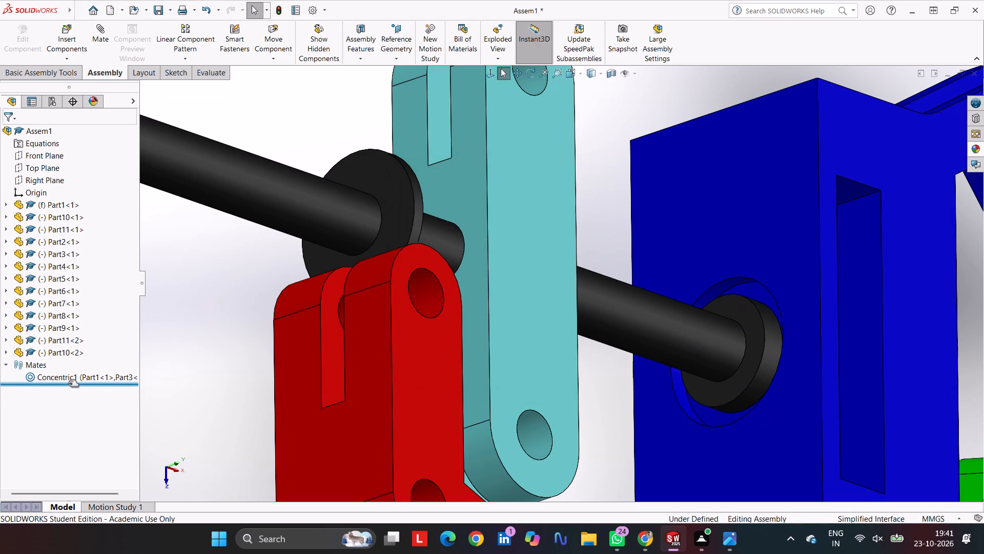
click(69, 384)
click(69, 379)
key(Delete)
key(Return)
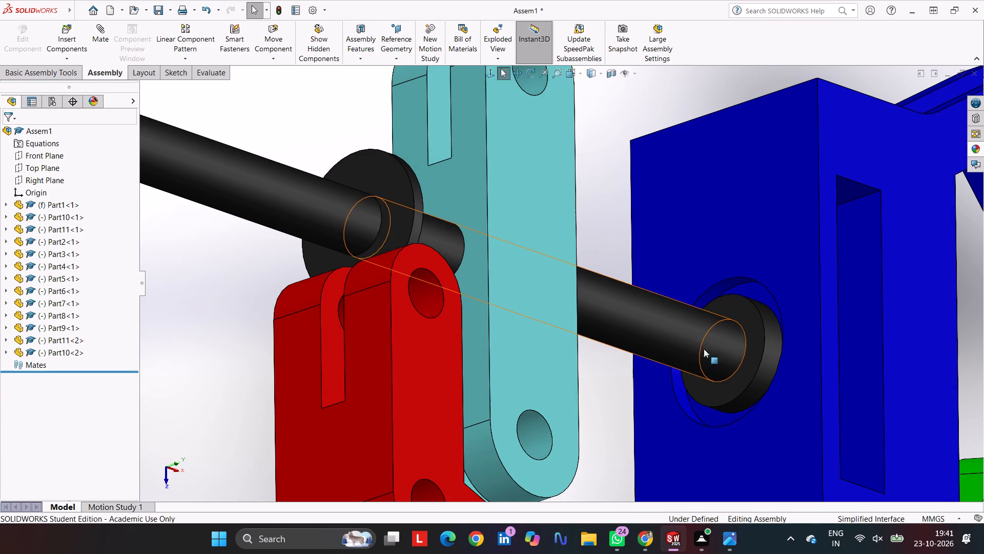
Move the black rod toward the blue frame so its headed end lies inside the frame's opening.
scroll(660, 337, up, 5)
scroll(761, 341, up, 1)
middle_drag(709, 339, 666, 295)
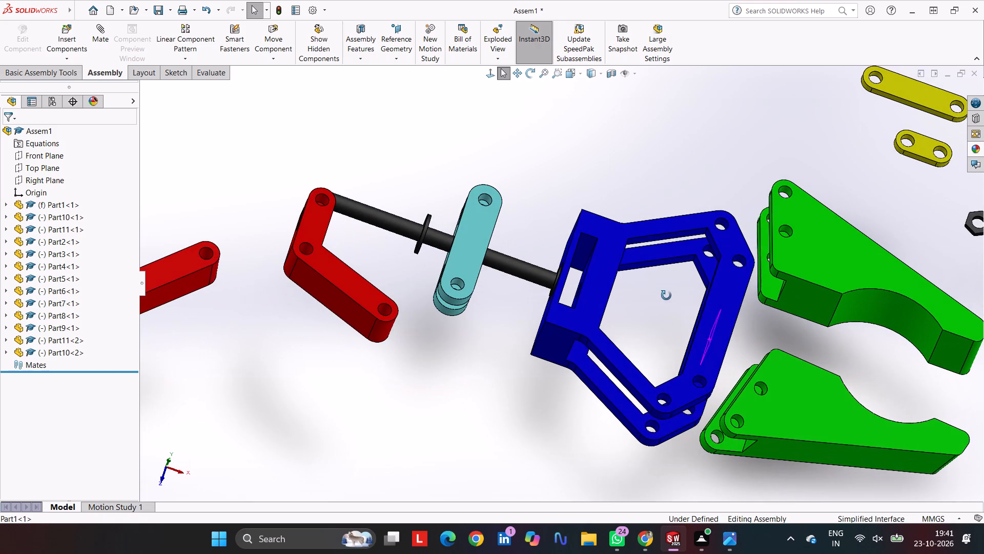
middle_drag(666, 295, 666, 295)
drag(538, 275, 628, 303)
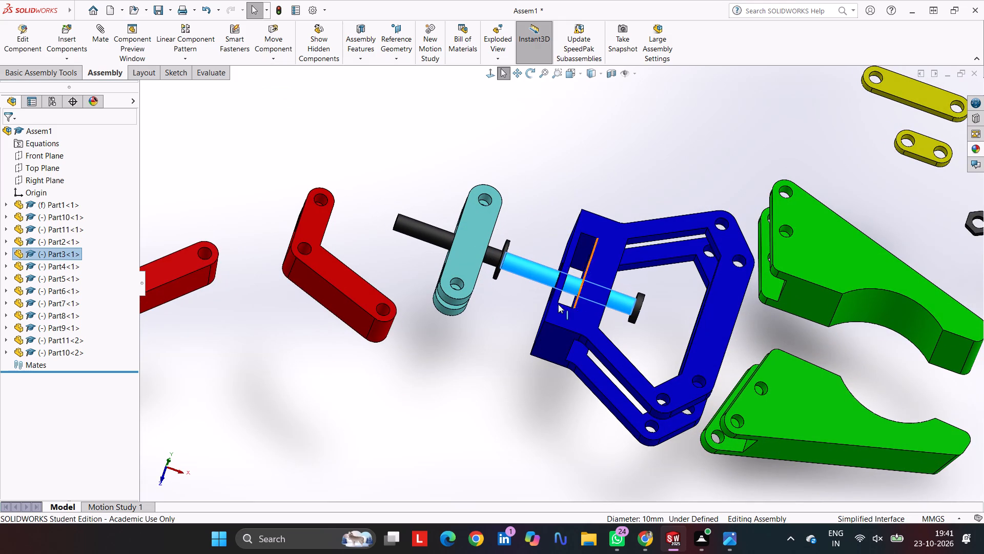
Move the cyan link into the blue frame's opening, just beyond the rod's head.
drag(468, 267, 666, 330)
scroll(638, 307, up, 2)
scroll(632, 304, down, 3)
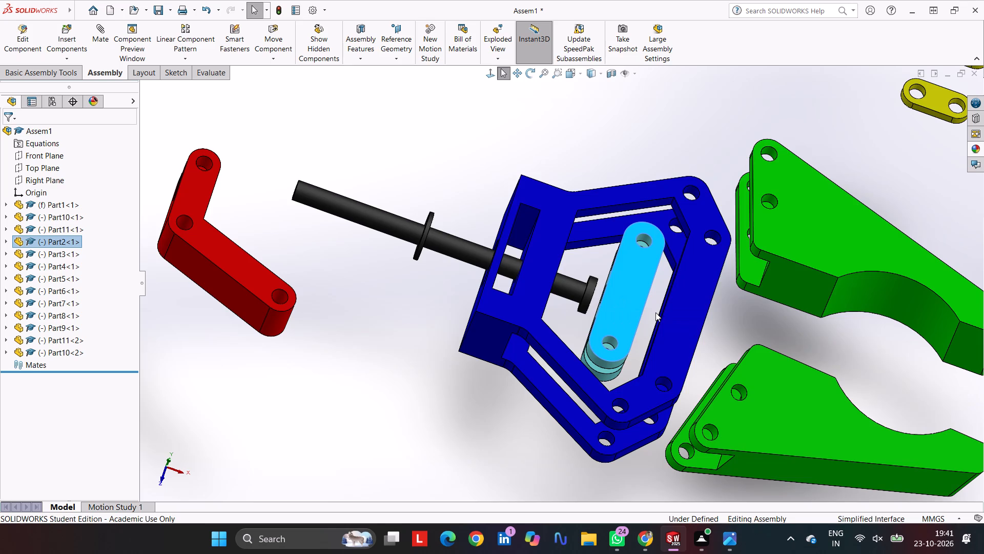
middle_drag(673, 324, 640, 307)
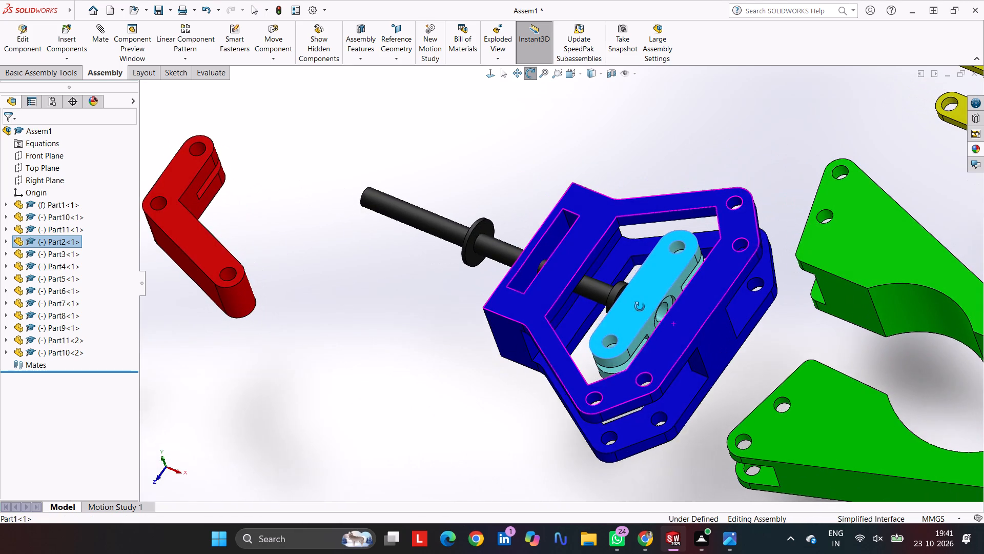
Add a concentric mate between the cyan link's central bore and the black rod's shaft.
middle_drag(640, 307, 650, 315)
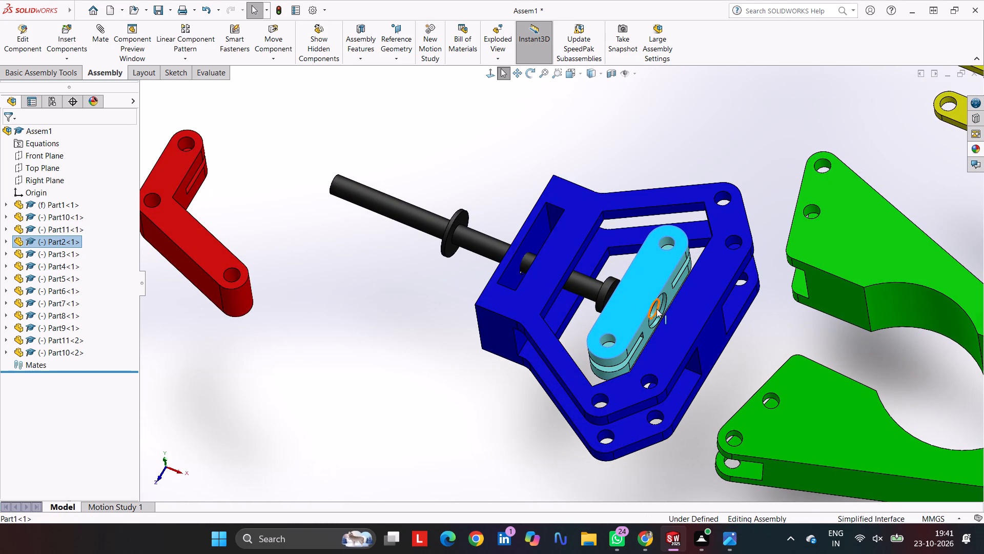
click(655, 308)
ctrl+click(592, 282)
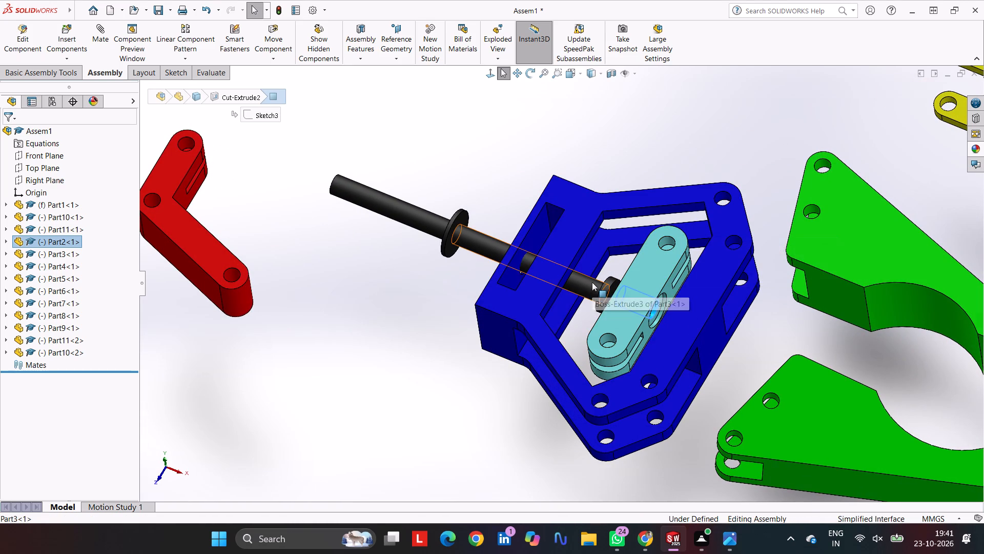
click(109, 29)
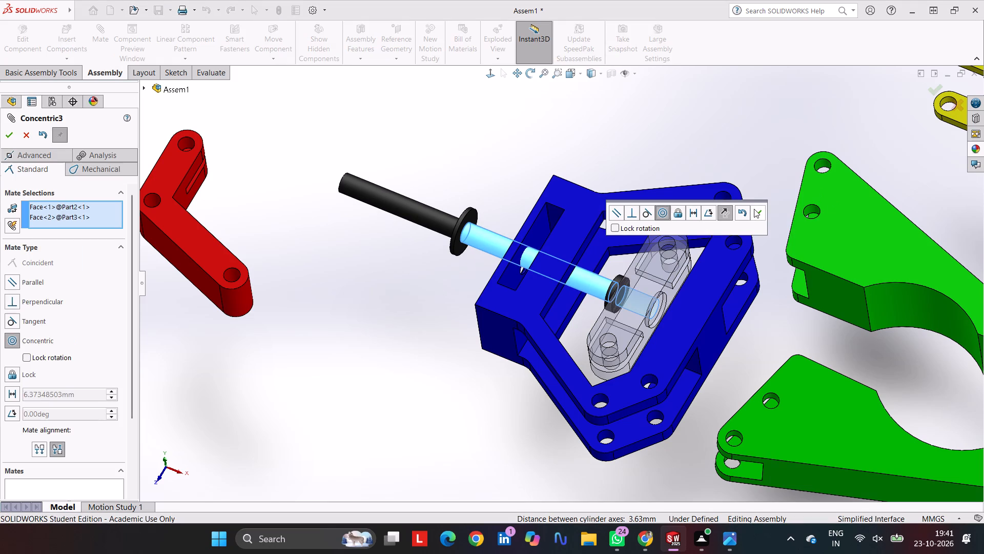
click(755, 210)
Slide the cyan link back along the rod and mate its ring-shaped recess face coincident with the underside of the rod's head.
middle_drag(688, 298, 703, 303)
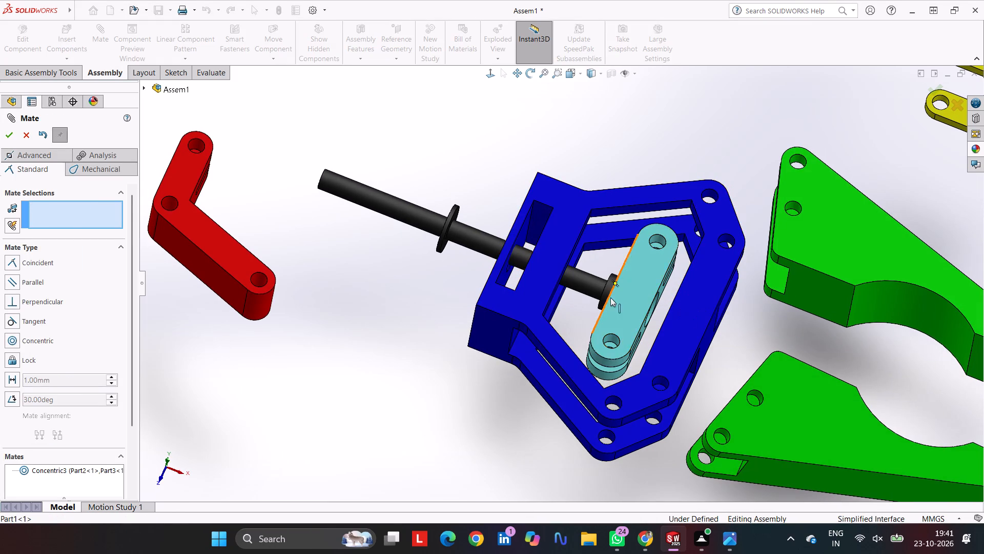
drag(621, 293, 580, 282)
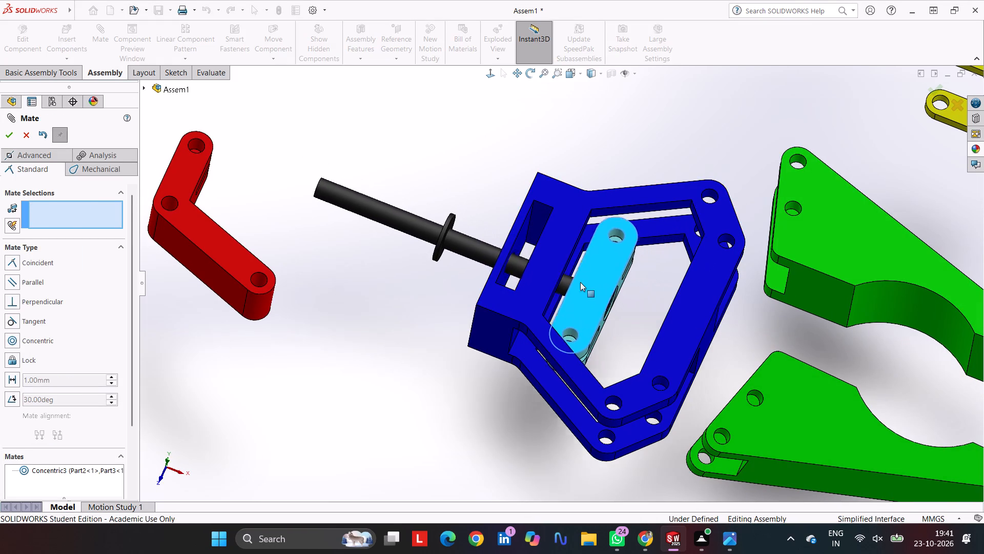
drag(580, 282, 561, 273)
scroll(604, 282, down, 6)
middle_drag(687, 289, 683, 285)
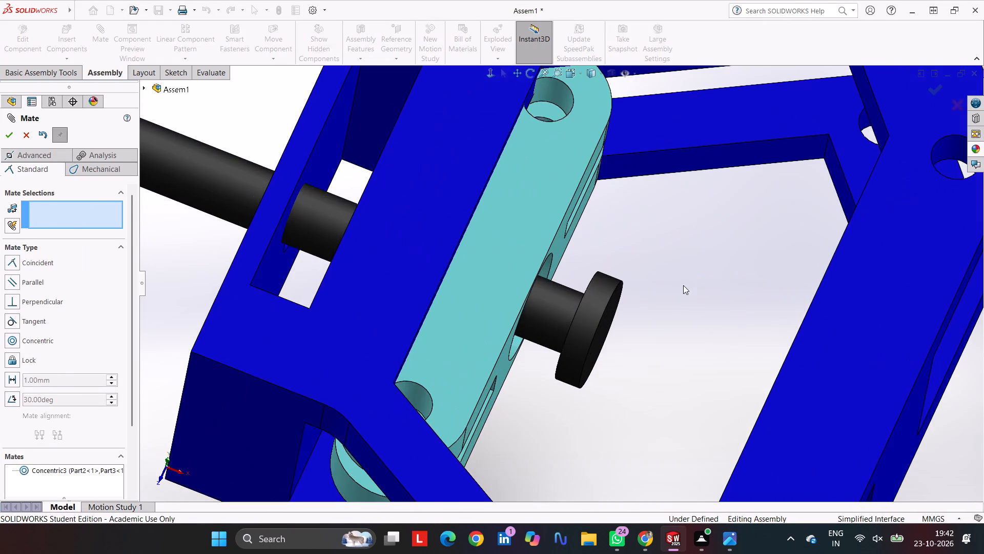
middle_drag(683, 285, 655, 253)
click(522, 253)
middle_drag(610, 251, 694, 311)
click(859, 344)
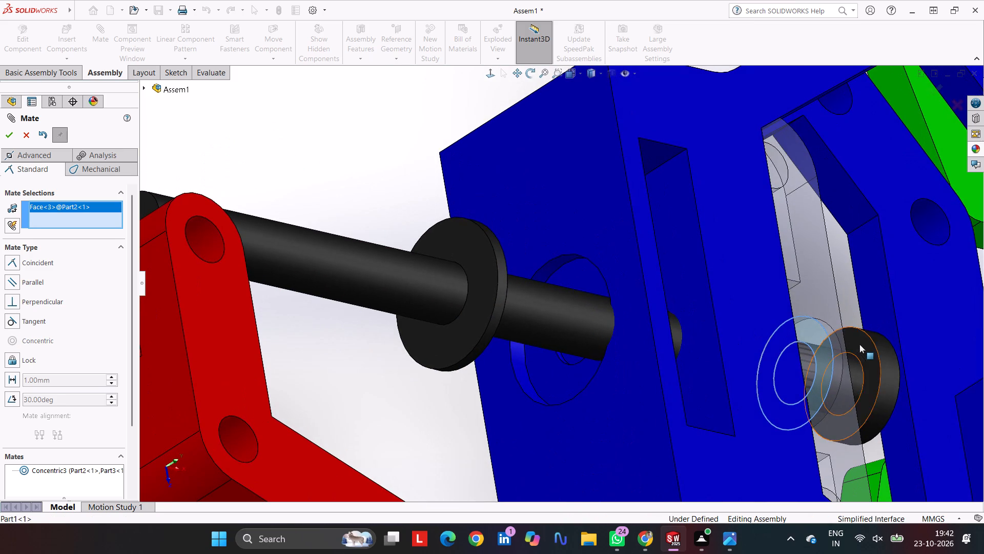
click(970, 361)
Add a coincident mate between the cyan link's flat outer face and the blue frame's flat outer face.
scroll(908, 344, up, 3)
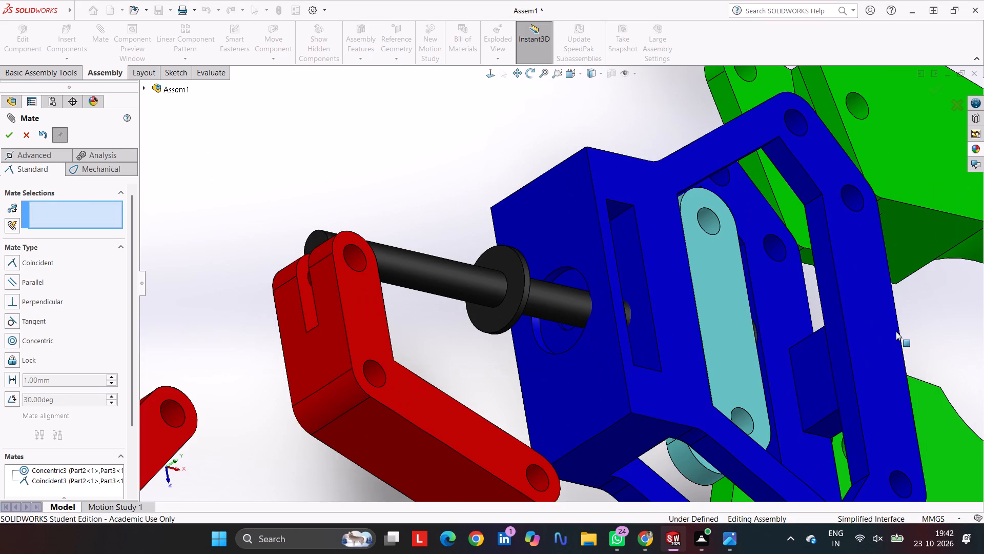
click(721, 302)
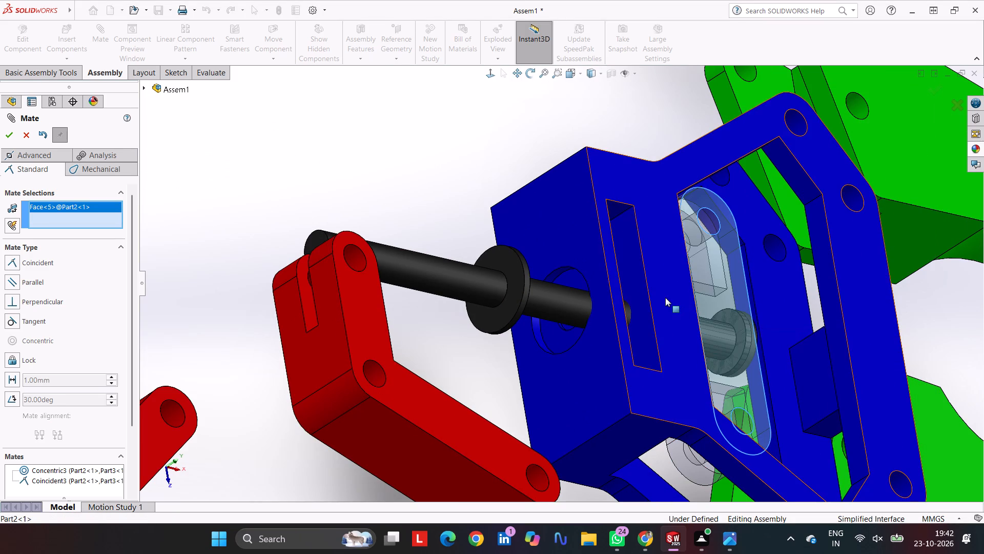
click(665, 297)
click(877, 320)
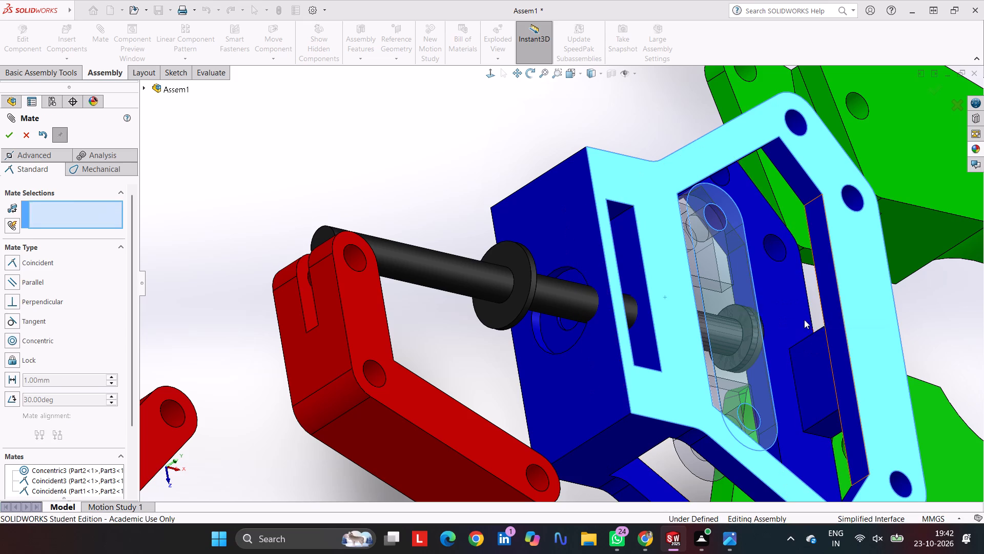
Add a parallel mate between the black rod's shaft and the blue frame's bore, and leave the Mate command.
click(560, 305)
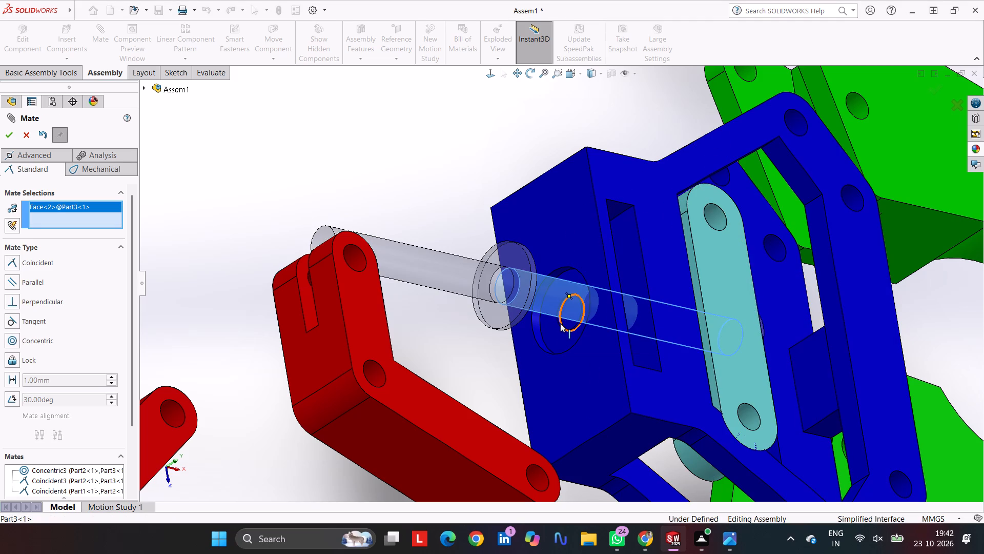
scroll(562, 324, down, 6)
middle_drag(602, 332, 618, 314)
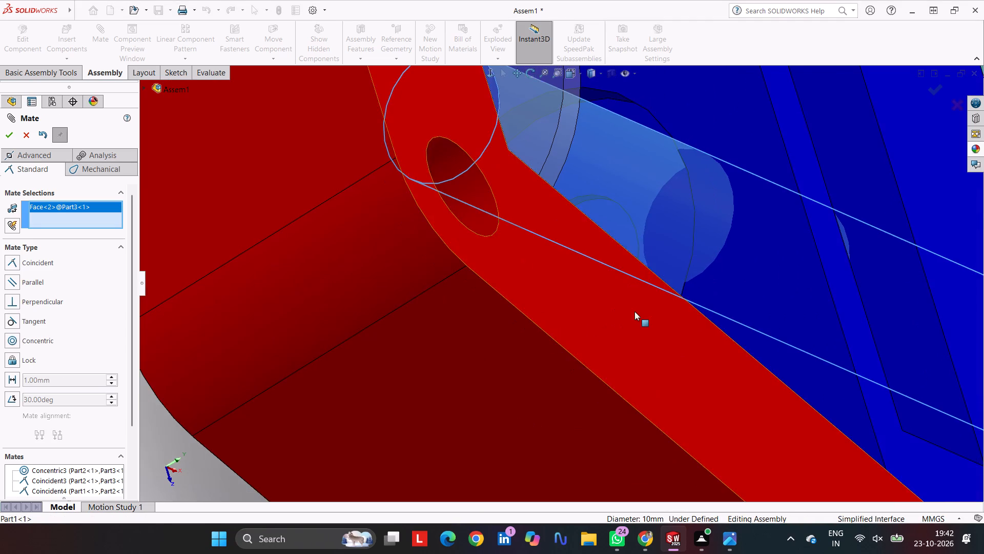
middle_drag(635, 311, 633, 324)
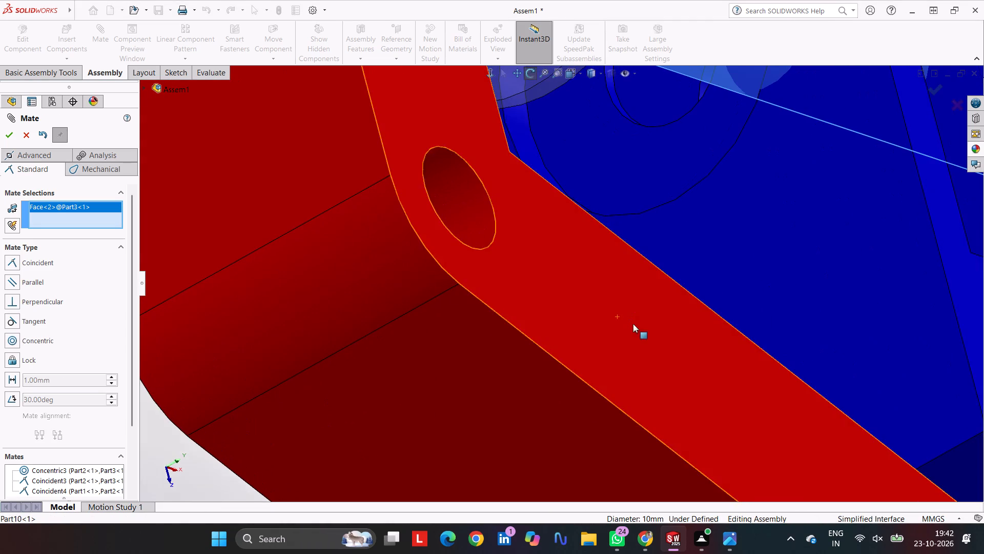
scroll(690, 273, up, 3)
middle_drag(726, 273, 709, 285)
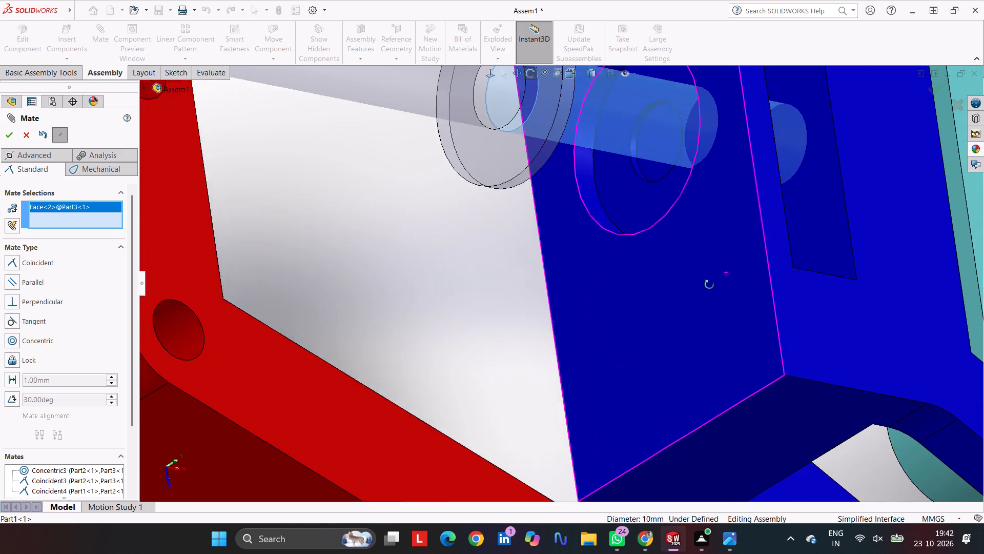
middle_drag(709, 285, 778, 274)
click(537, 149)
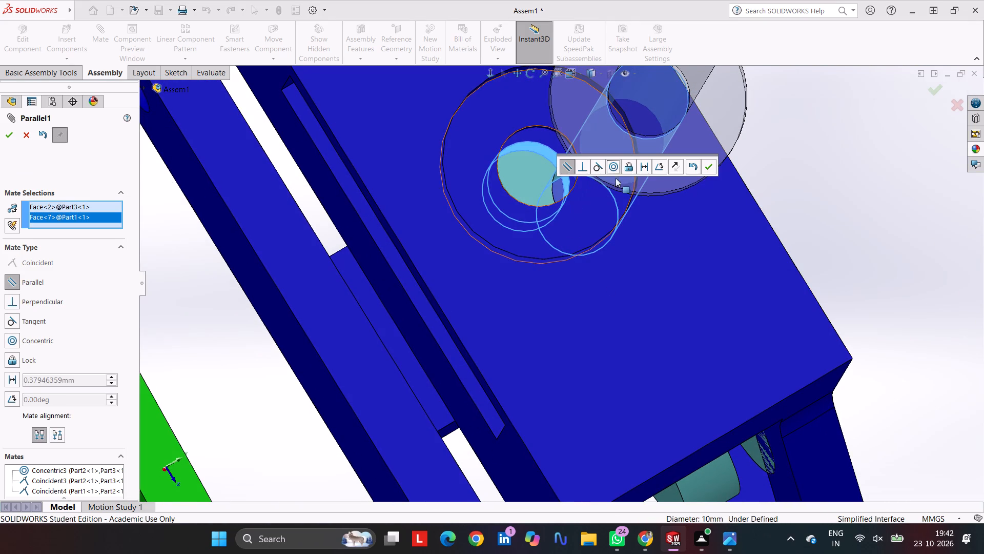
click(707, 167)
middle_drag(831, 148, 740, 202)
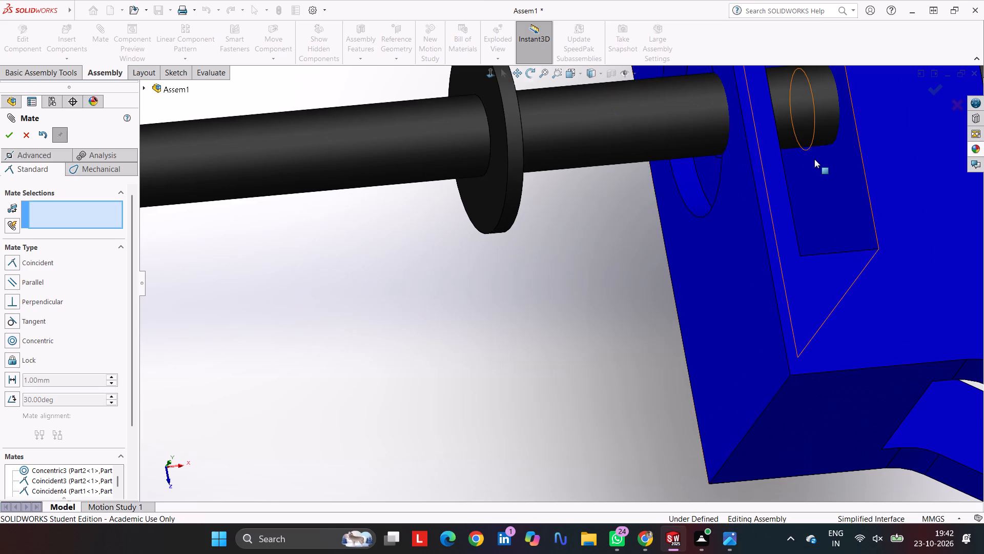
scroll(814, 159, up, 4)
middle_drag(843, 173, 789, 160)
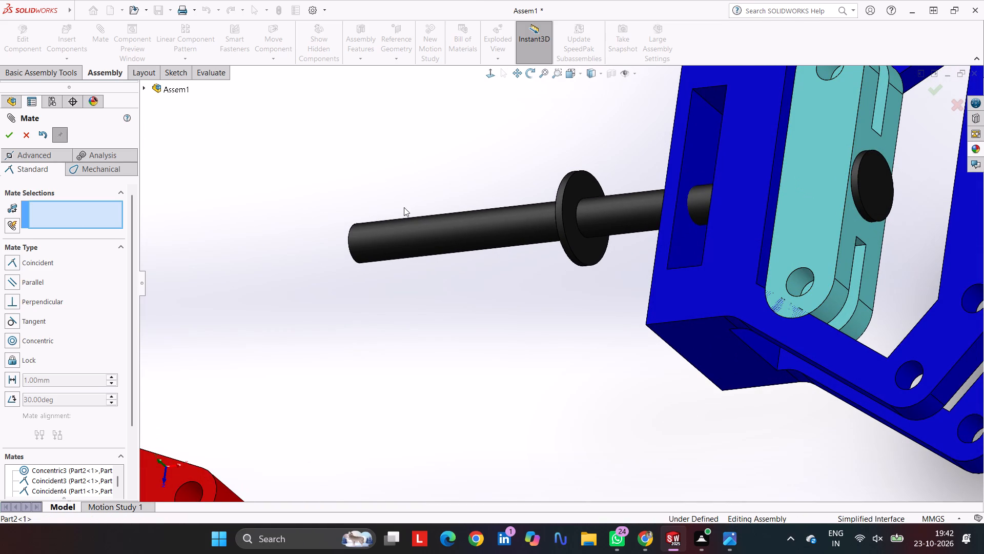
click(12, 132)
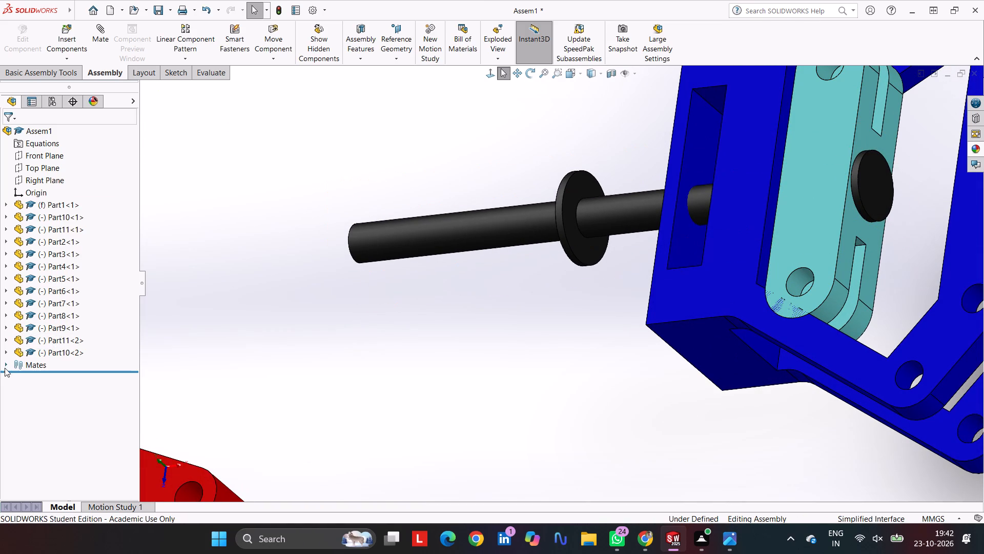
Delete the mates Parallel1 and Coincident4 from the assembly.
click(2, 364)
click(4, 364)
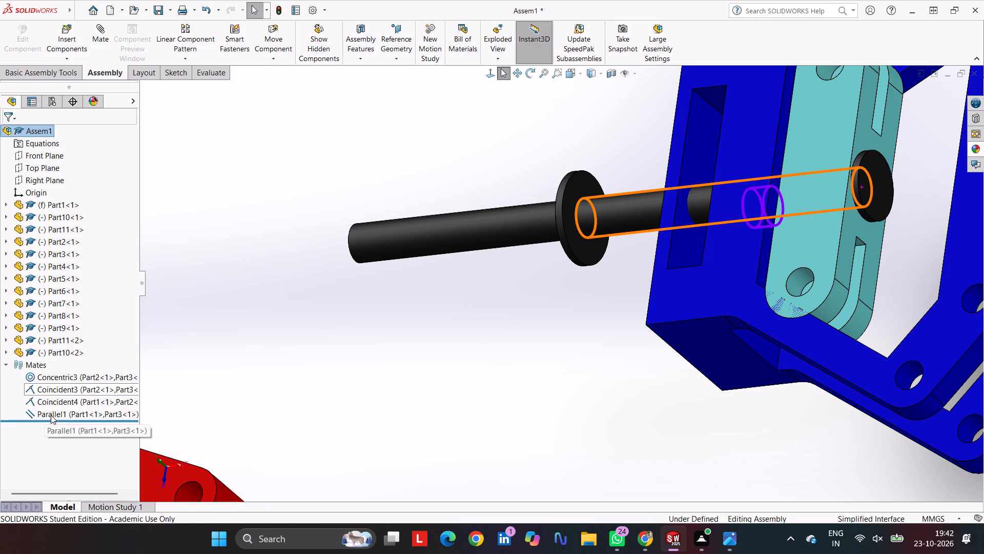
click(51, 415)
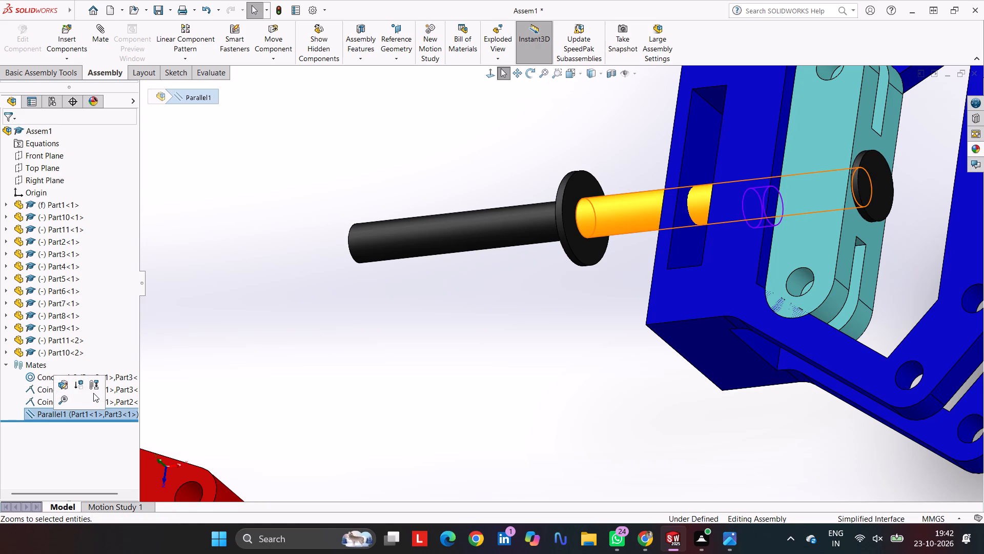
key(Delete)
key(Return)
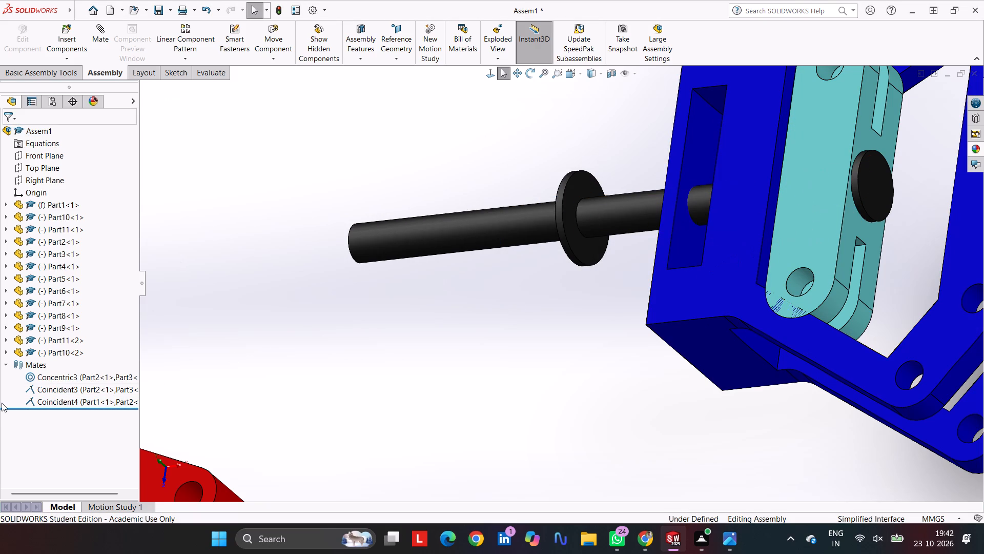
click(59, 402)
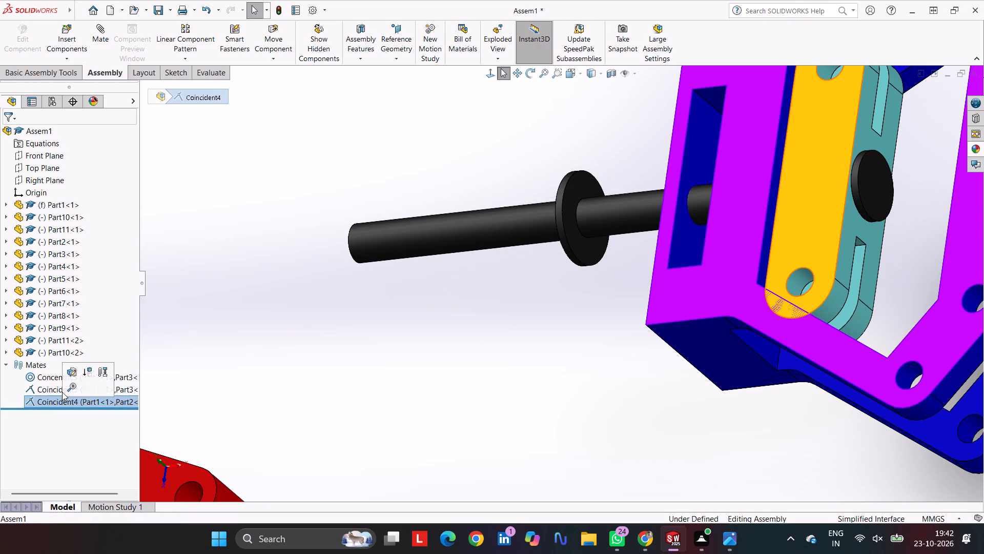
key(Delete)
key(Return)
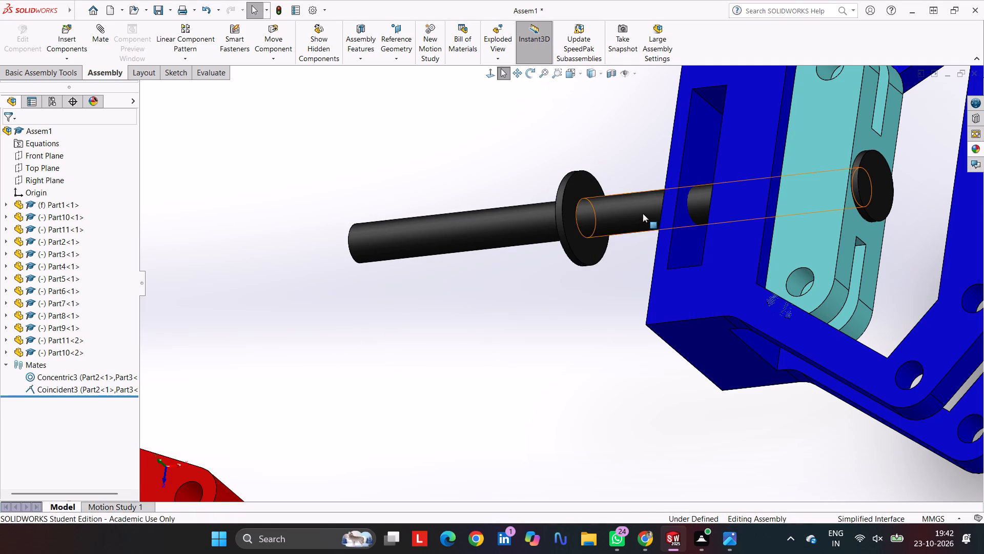
Add a concentric mate between the black rod's shaft and the small bore in the blue frame's end block.
click(641, 213)
middle_drag(531, 383, 661, 263)
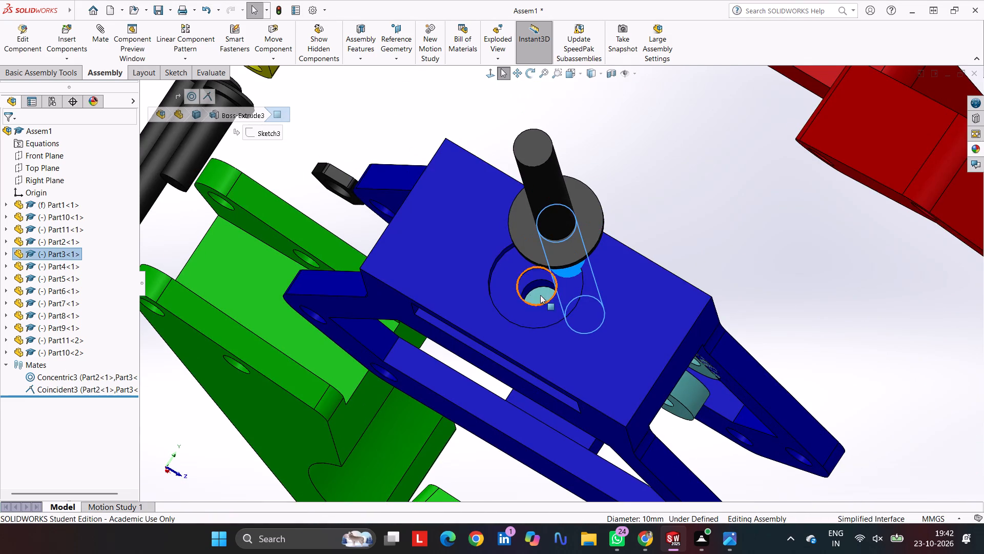
ctrl+scroll(537, 272, down, 6)
ctrl+click(541, 310)
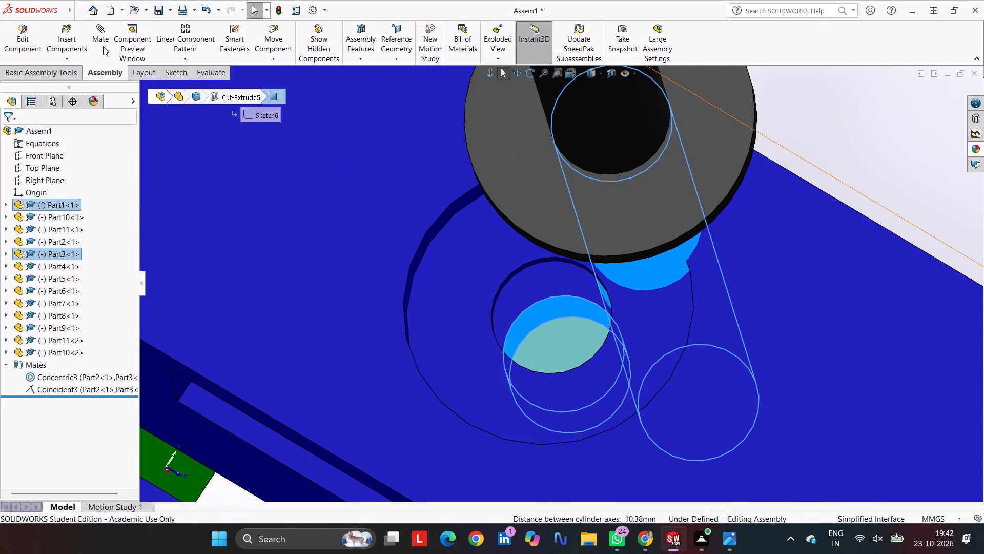
click(102, 43)
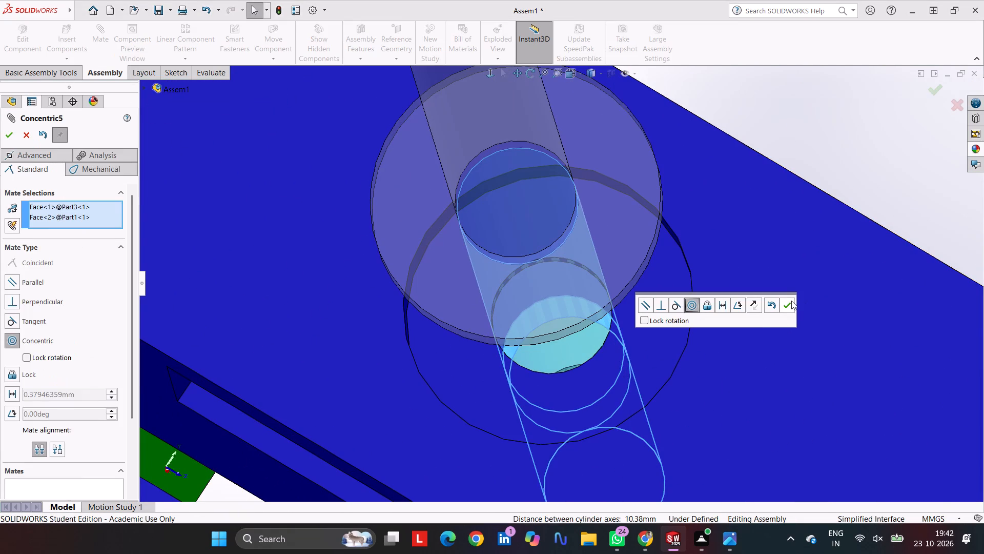
click(790, 302)
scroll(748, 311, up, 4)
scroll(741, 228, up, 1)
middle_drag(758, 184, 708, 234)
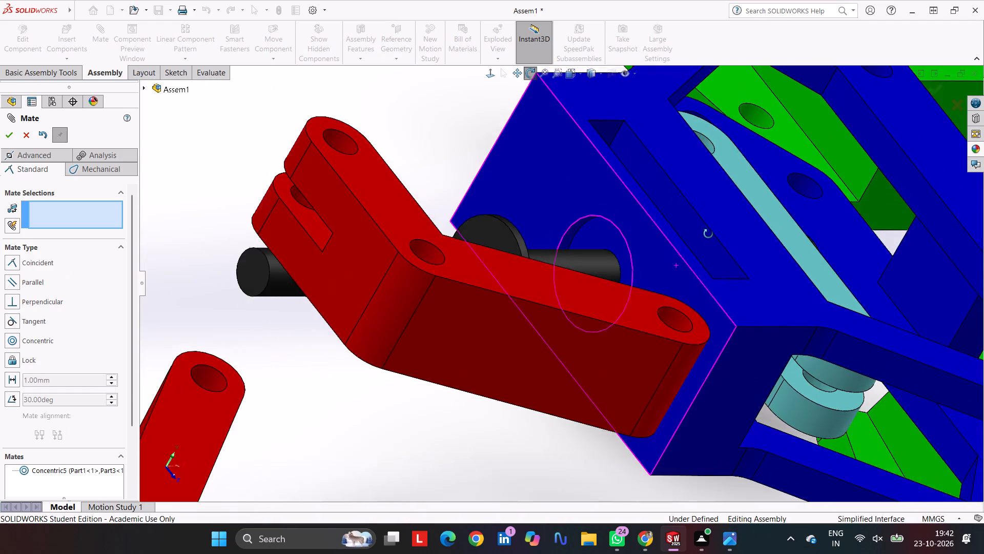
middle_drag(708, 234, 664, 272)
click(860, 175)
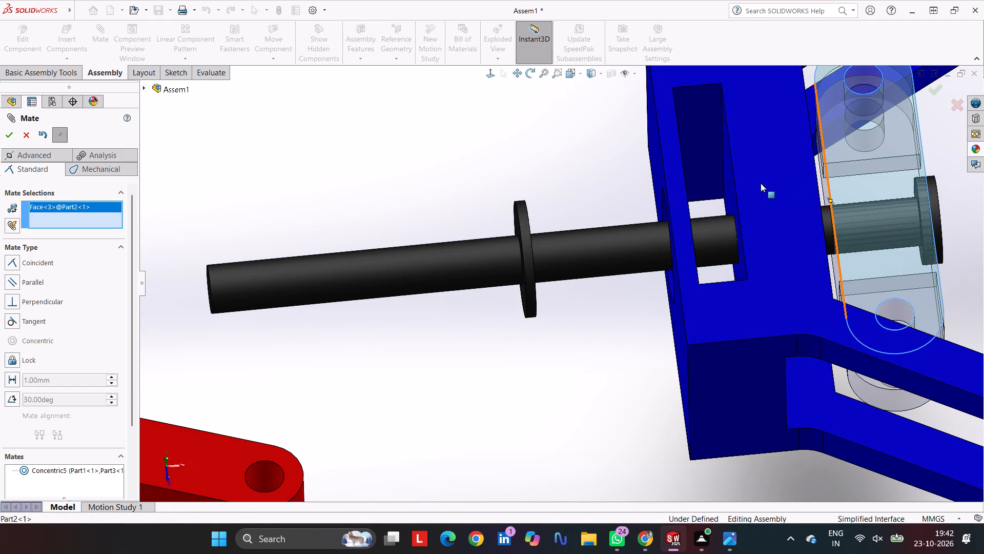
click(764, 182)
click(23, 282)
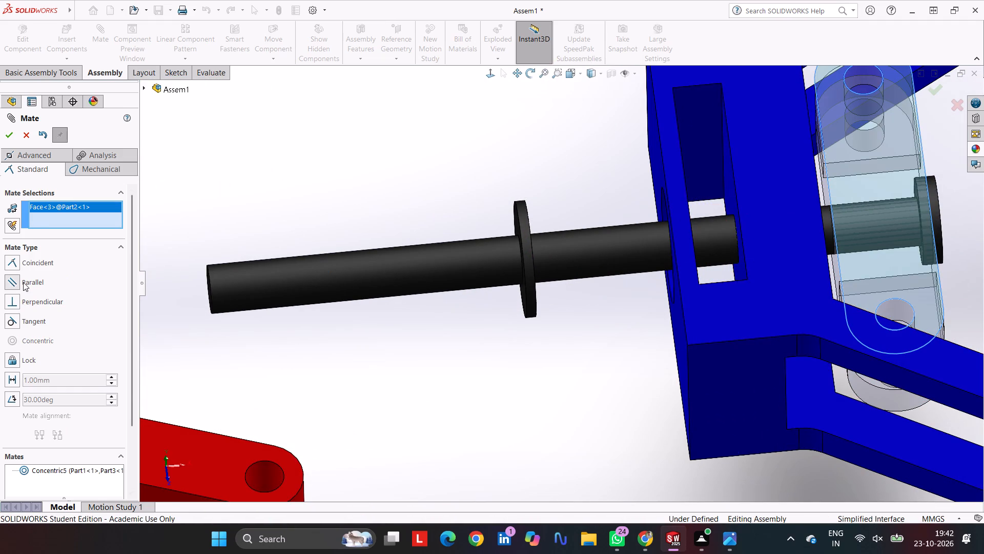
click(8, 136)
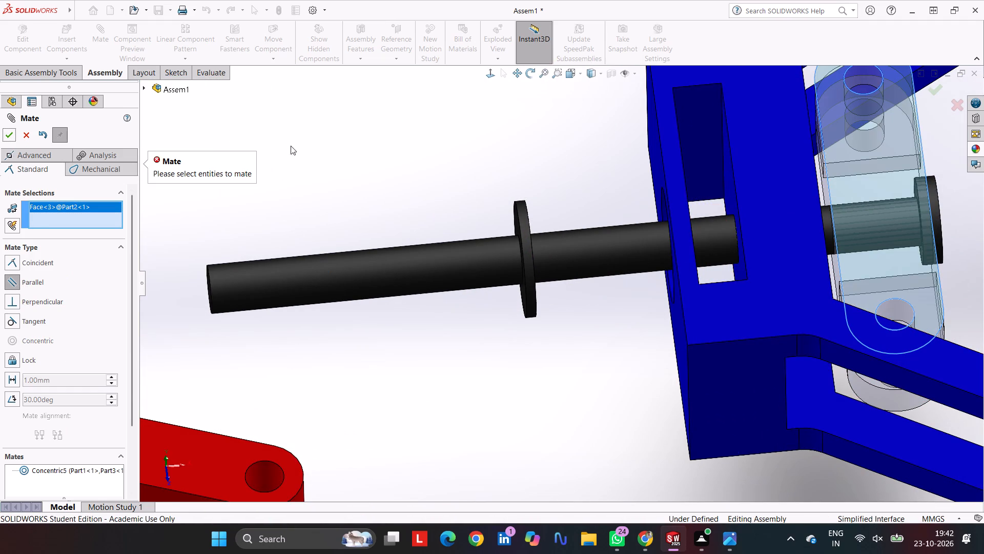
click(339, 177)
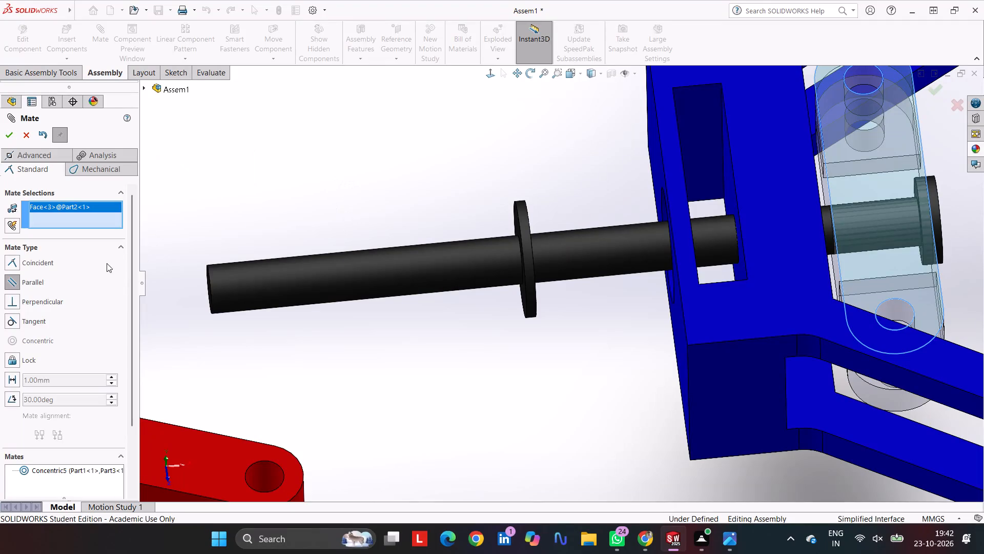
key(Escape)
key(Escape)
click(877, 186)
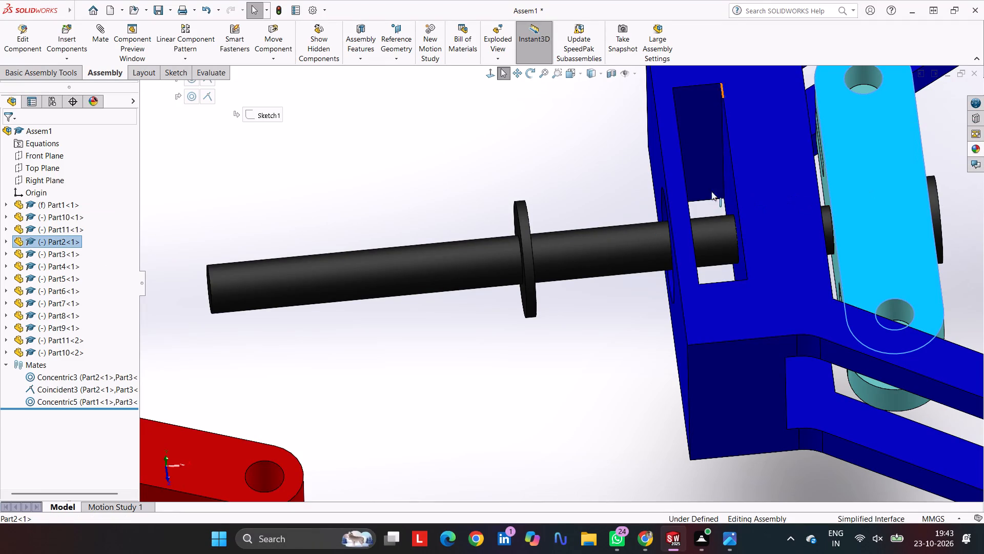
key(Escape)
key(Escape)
Add a parallel mate between the cyan link's flat outer face and the blue frame's flat outer face.
click(101, 31)
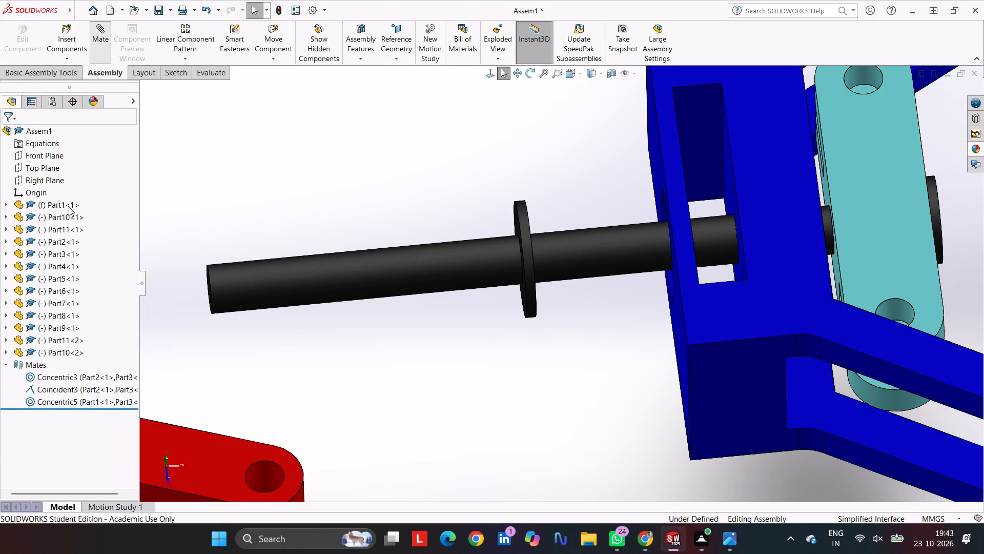
click(33, 283)
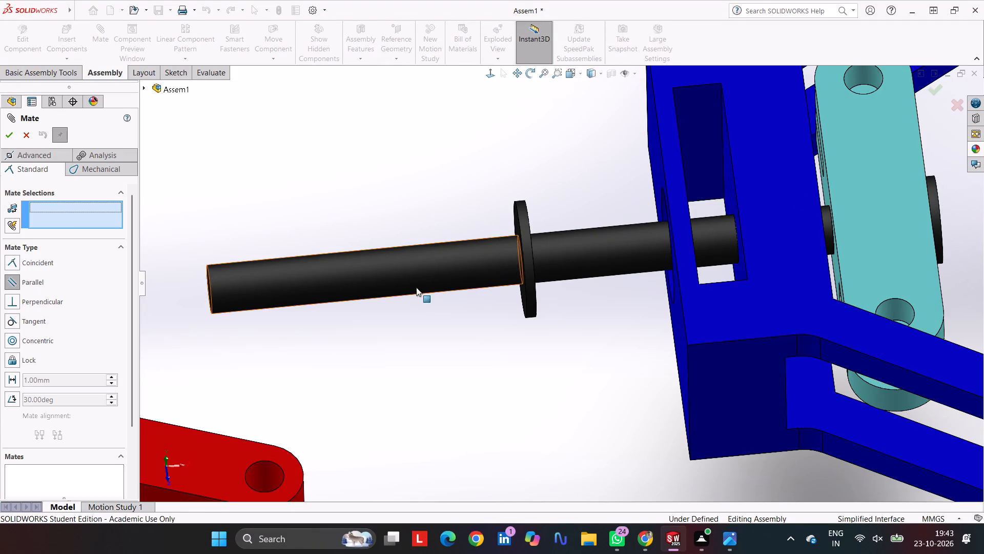
click(869, 192)
click(766, 194)
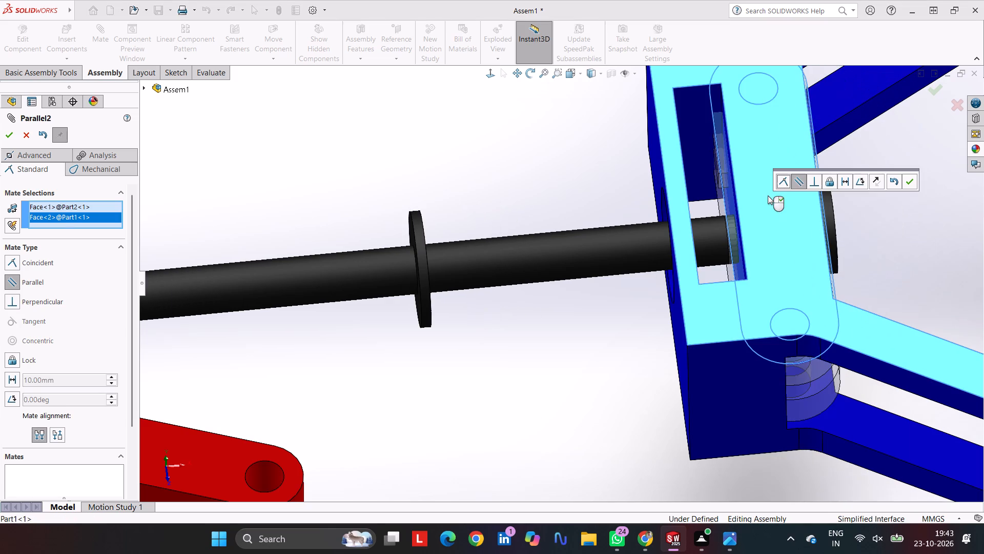
click(911, 184)
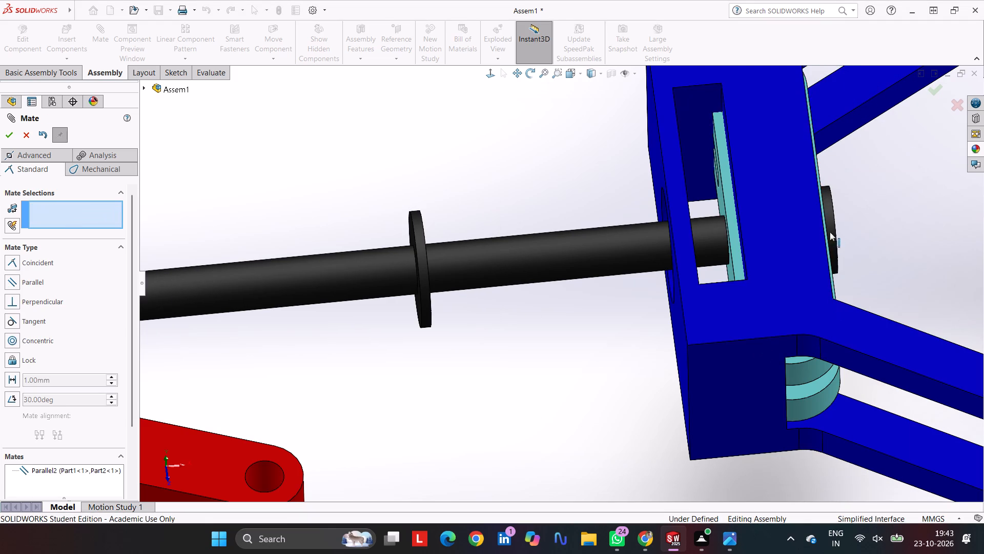
Slide the cyan link with its black rod along the bore into the open middle of the blue frame.
middle_drag(899, 211, 857, 226)
drag(787, 266, 876, 265)
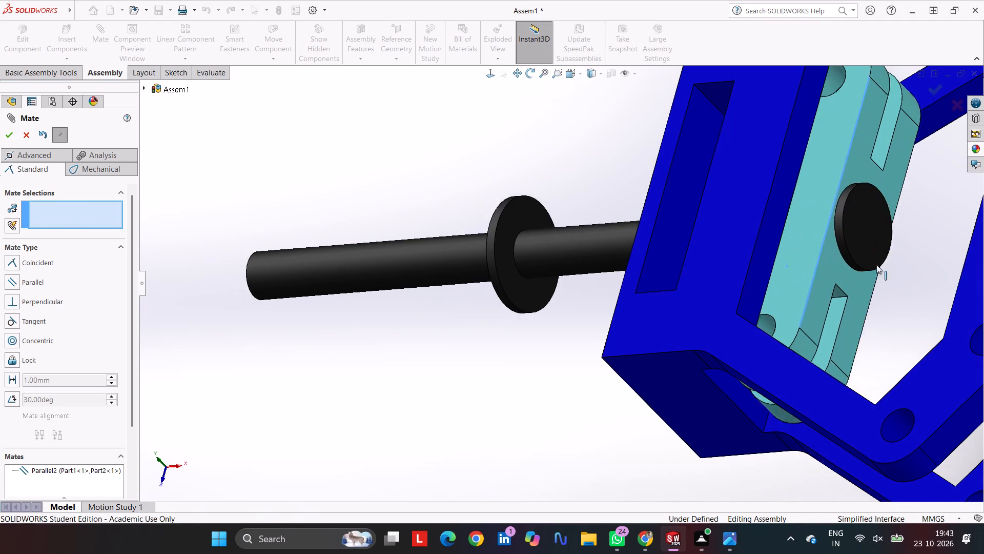
drag(876, 265, 916, 257)
scroll(864, 273, up, 3)
scroll(758, 256, up, 1)
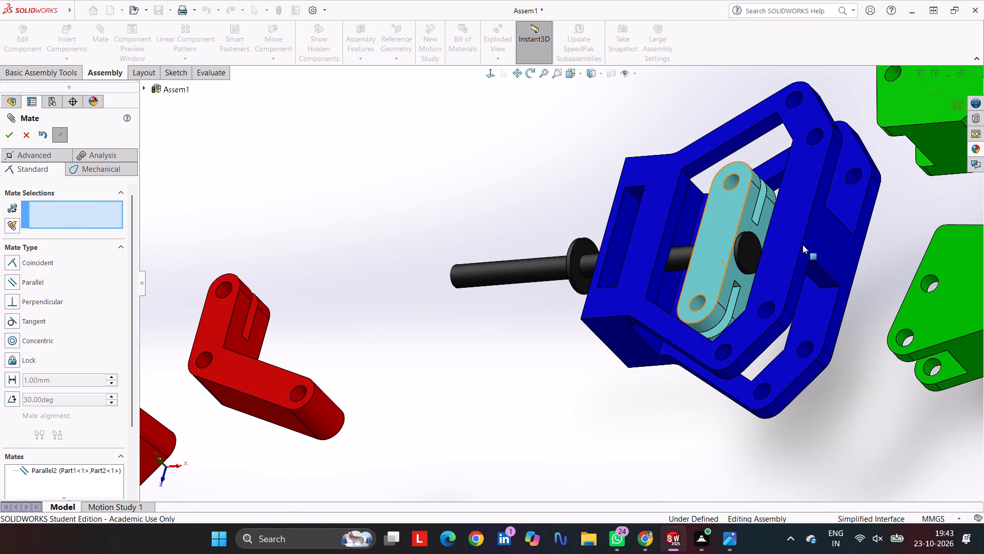
middle_drag(803, 245, 822, 252)
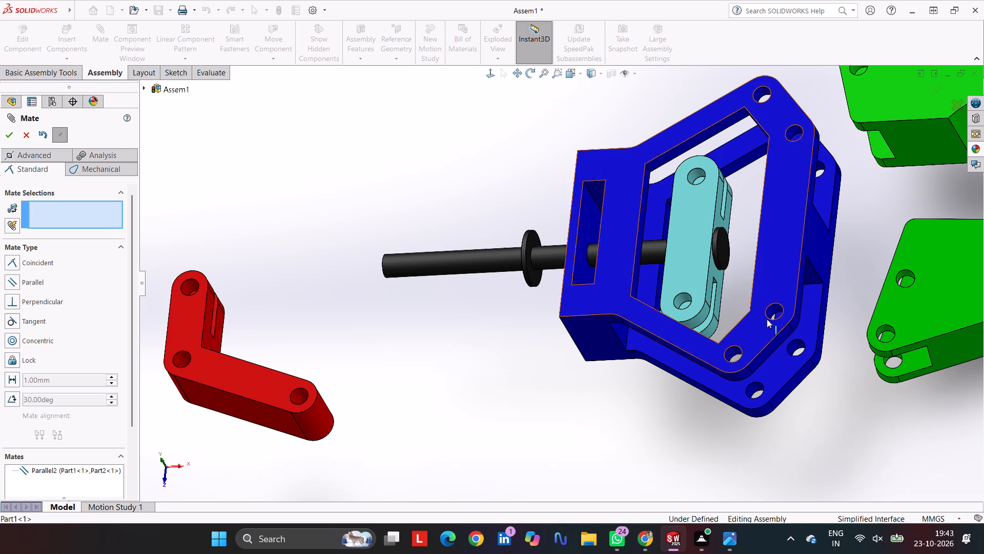
scroll(709, 336, down, 1)
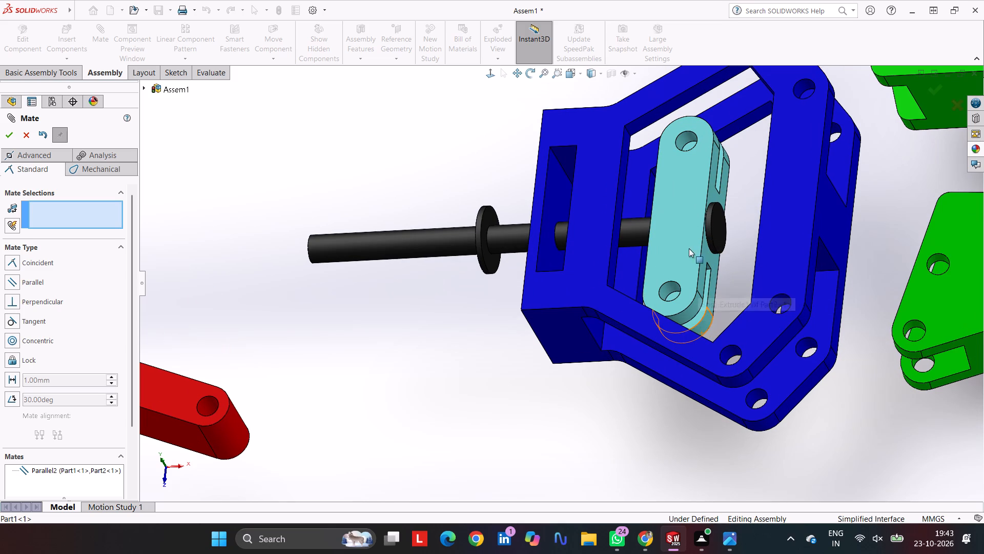
drag(685, 230, 720, 229)
middle_drag(687, 255, 752, 245)
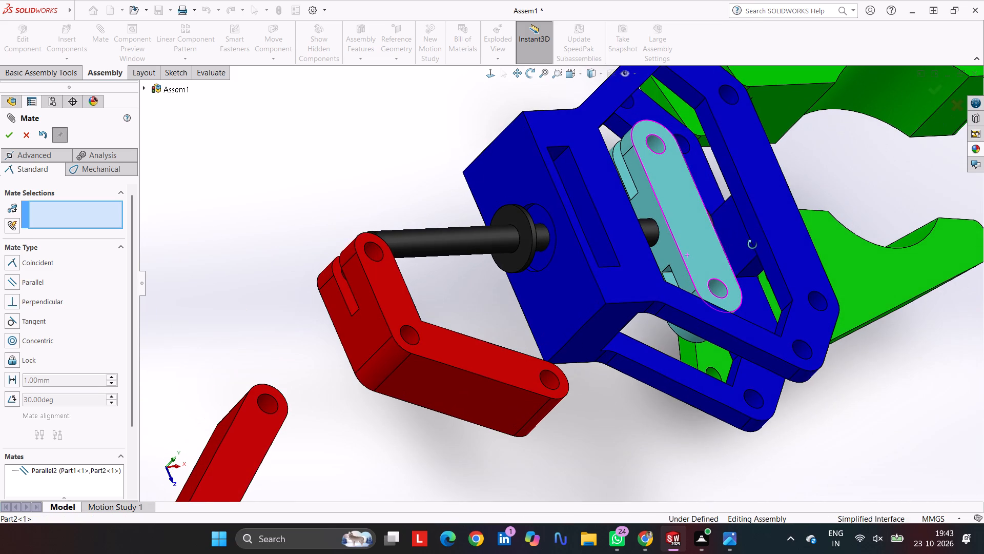
middle_drag(752, 245, 737, 240)
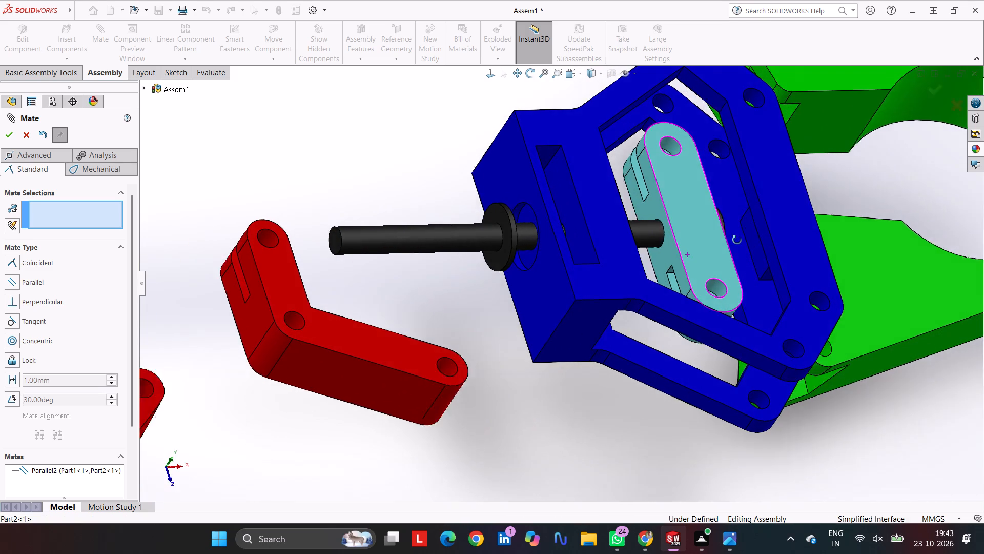
middle_drag(737, 240, 672, 249)
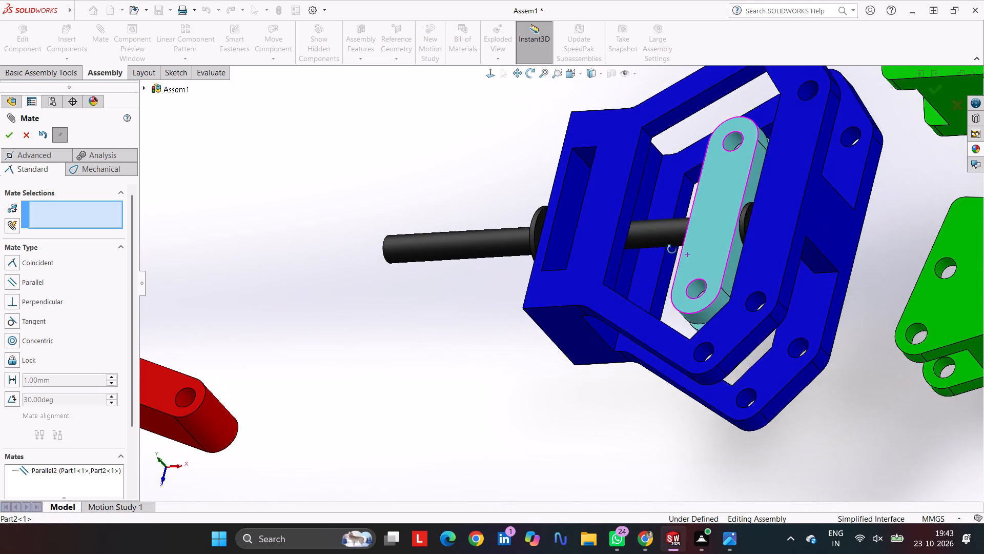
middle_drag(672, 249, 689, 245)
drag(709, 233, 699, 230)
scroll(664, 276, up, 4)
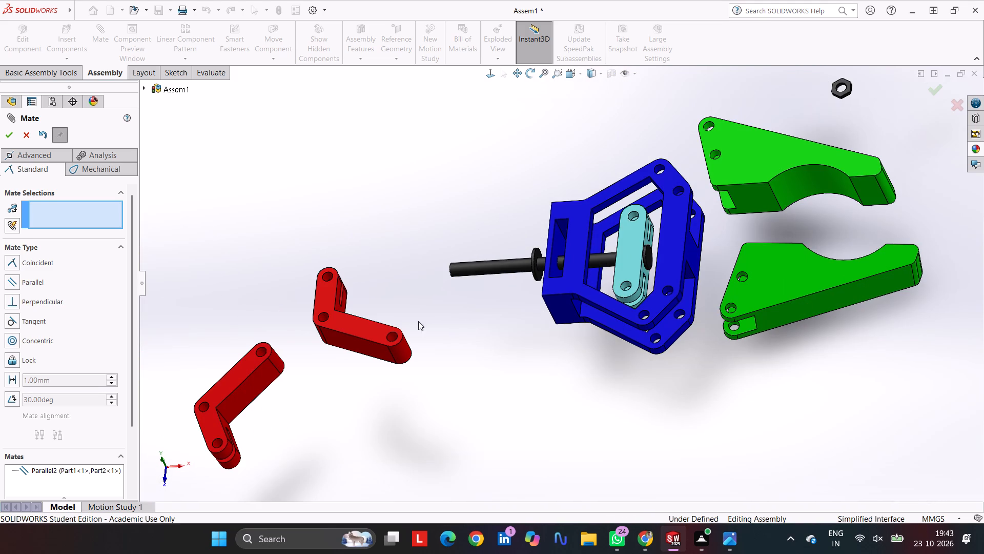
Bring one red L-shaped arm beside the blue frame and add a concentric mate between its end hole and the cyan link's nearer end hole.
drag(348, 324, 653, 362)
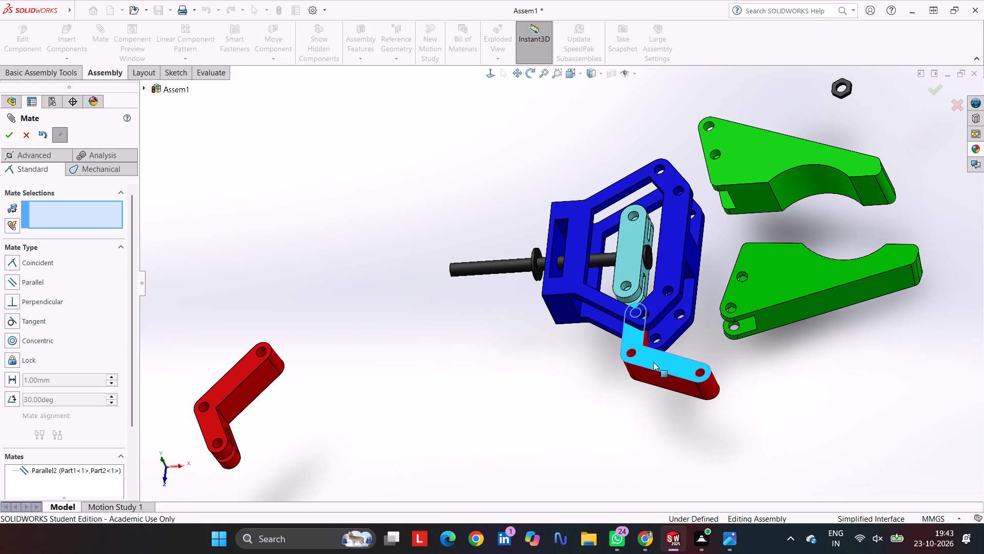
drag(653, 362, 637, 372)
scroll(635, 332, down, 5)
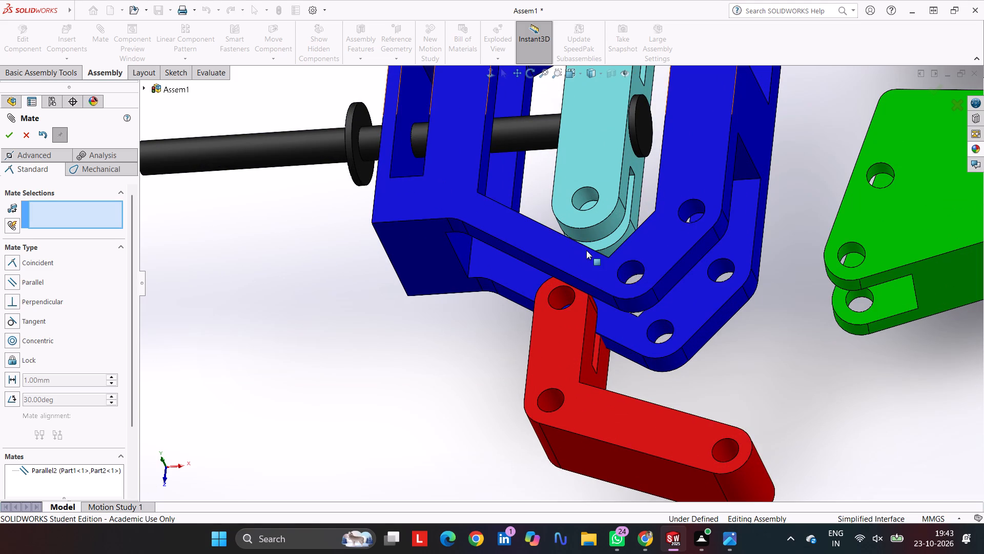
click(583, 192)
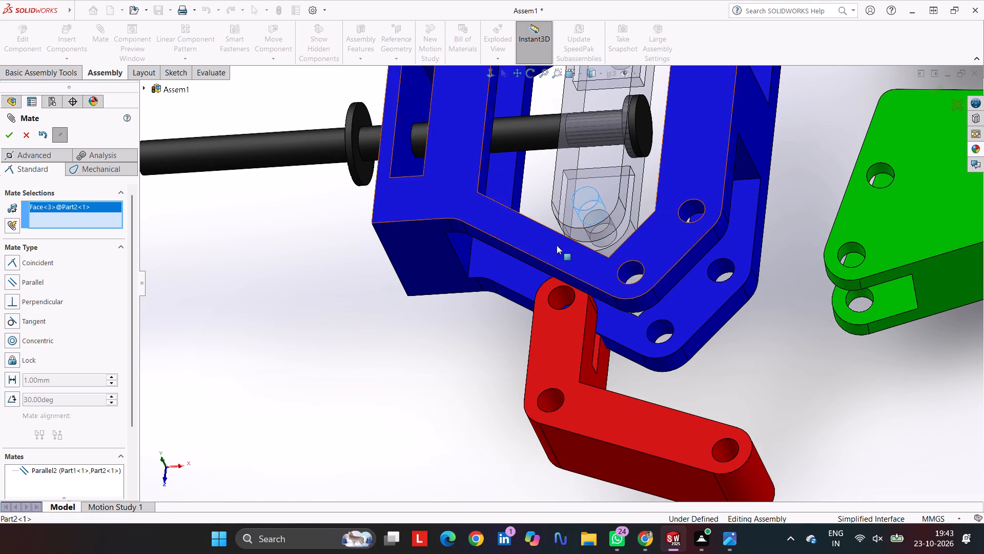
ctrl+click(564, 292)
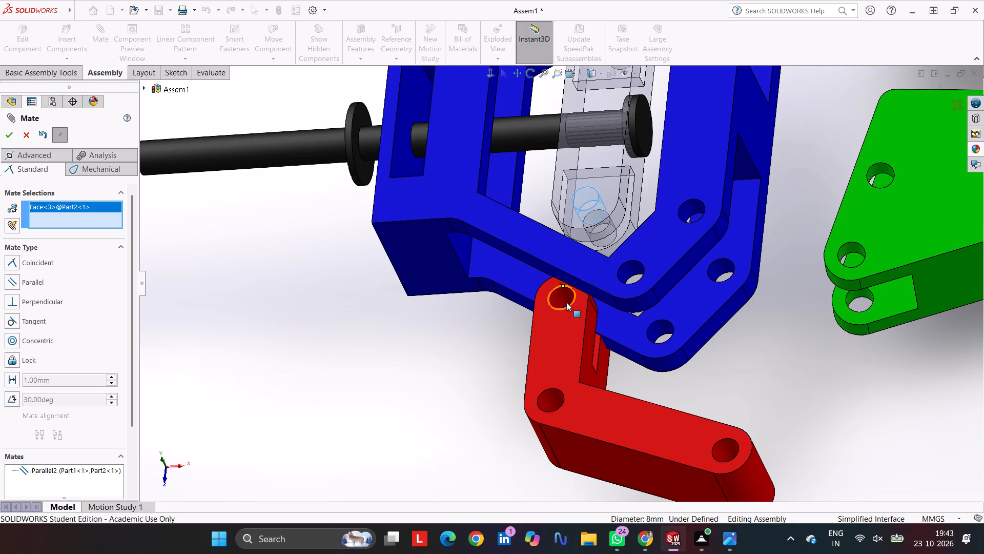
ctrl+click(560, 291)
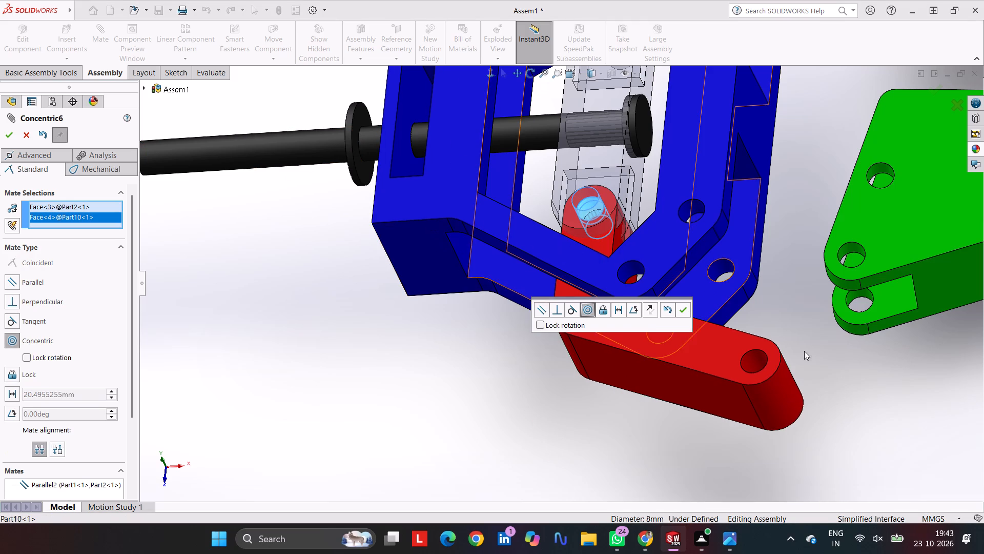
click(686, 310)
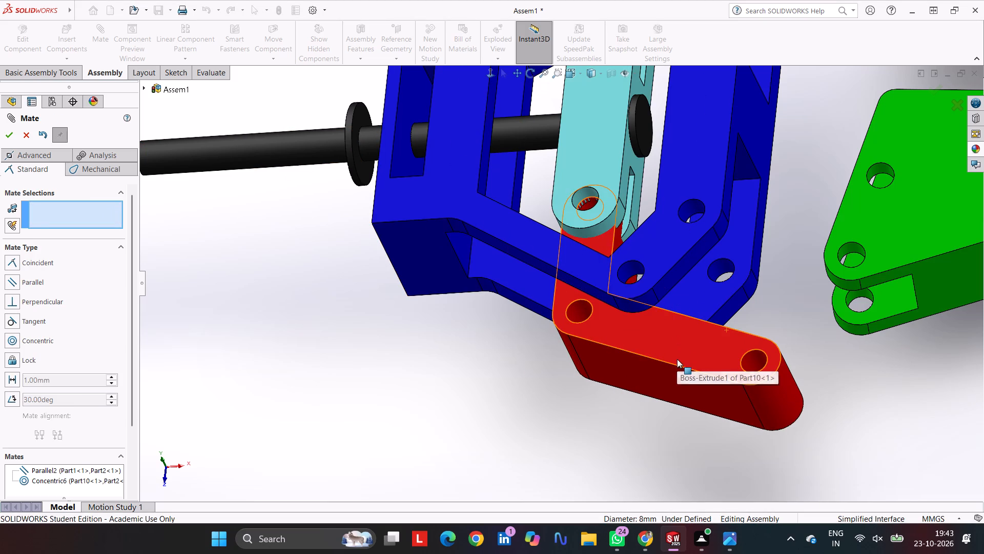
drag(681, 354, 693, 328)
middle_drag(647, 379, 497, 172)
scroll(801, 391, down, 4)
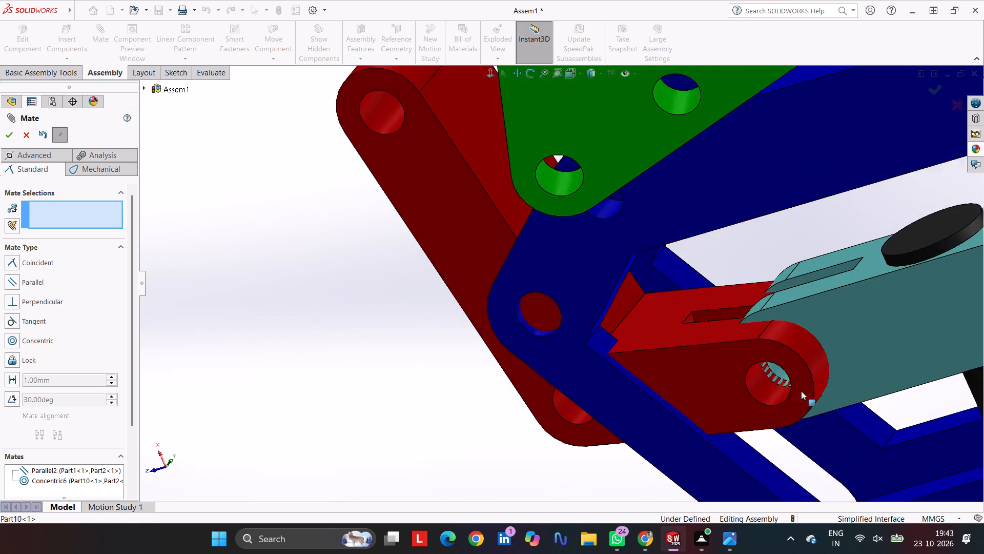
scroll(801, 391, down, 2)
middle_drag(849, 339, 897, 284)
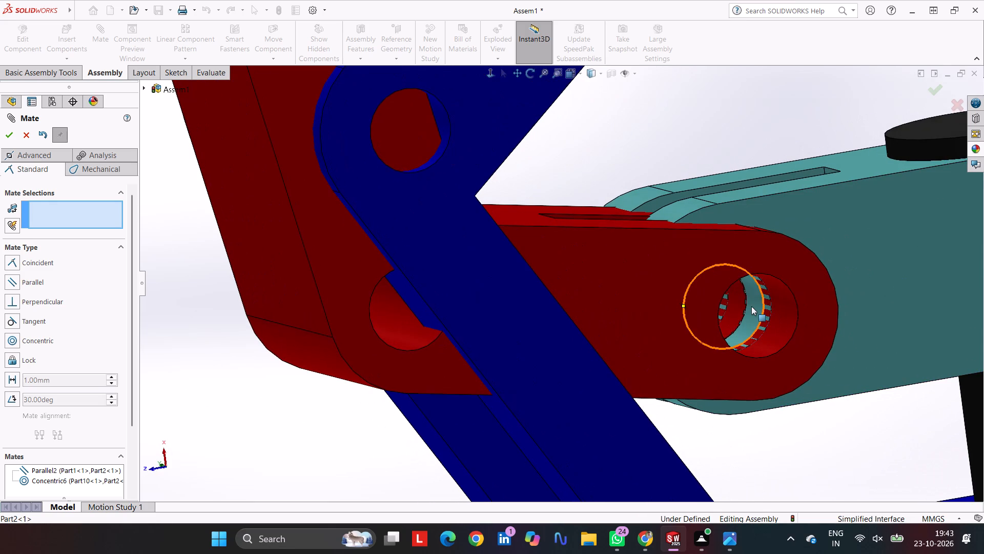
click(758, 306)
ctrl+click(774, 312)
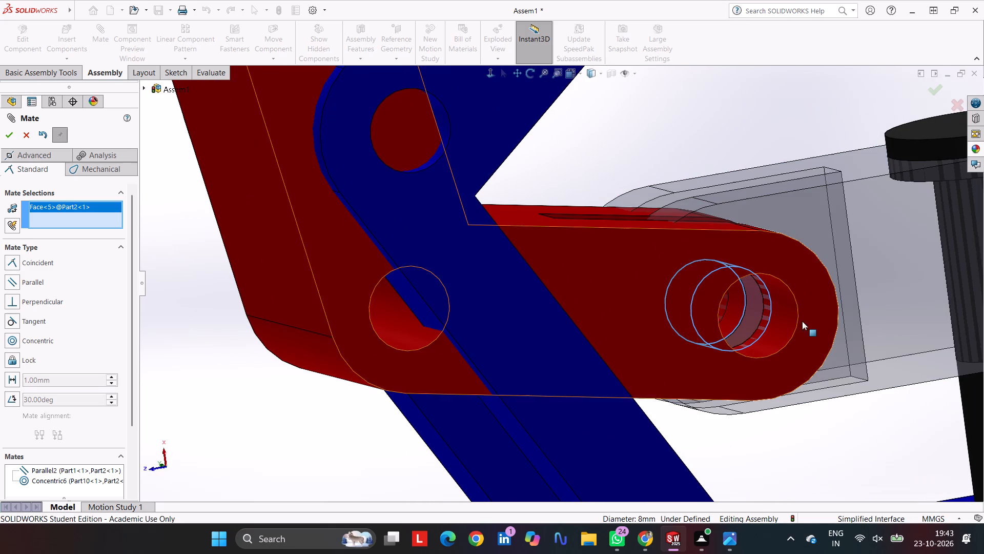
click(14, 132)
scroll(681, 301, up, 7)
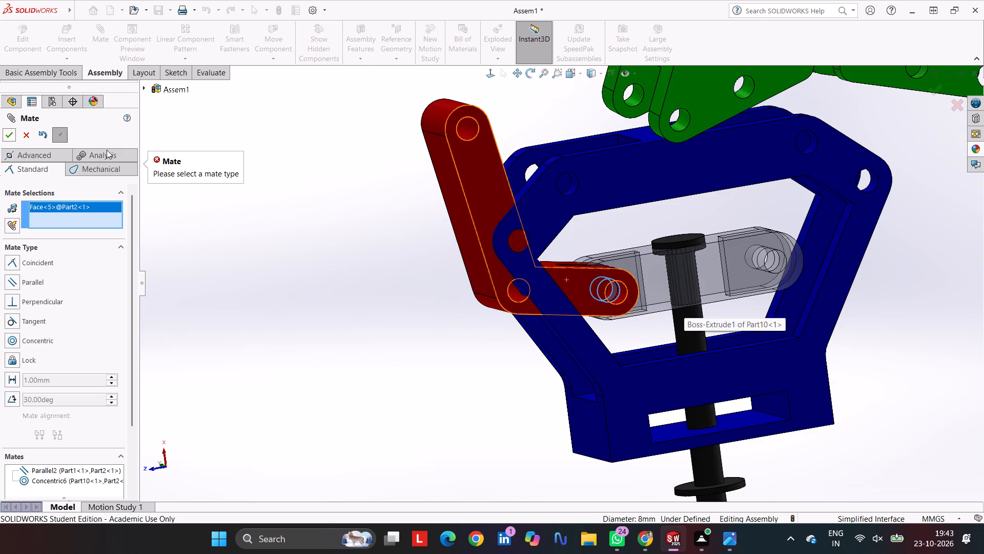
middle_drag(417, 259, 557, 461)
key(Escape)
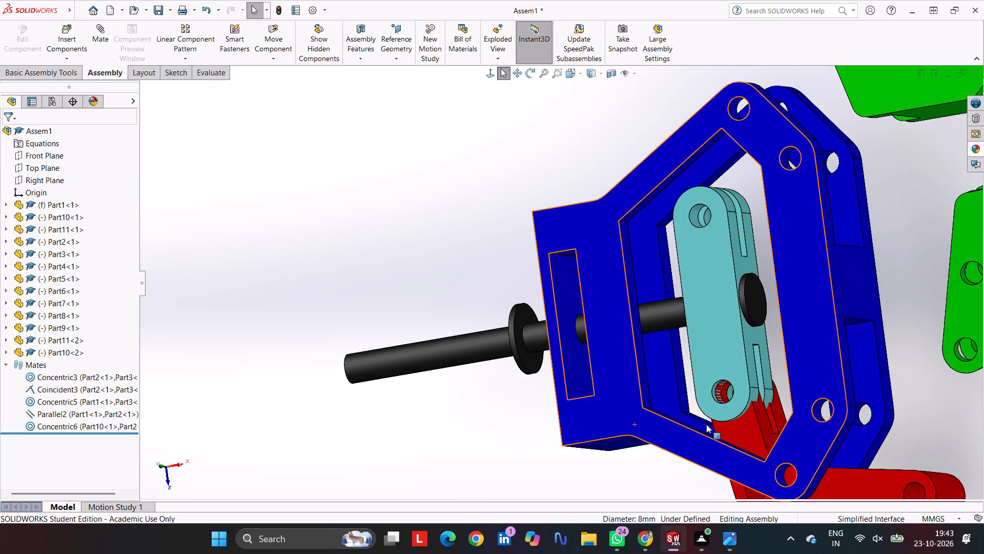
Swing and slide the red arm about its joint with the cyan link, examining how their slotted ends fit together.
scroll(745, 424, down, 2)
drag(736, 421, 724, 416)
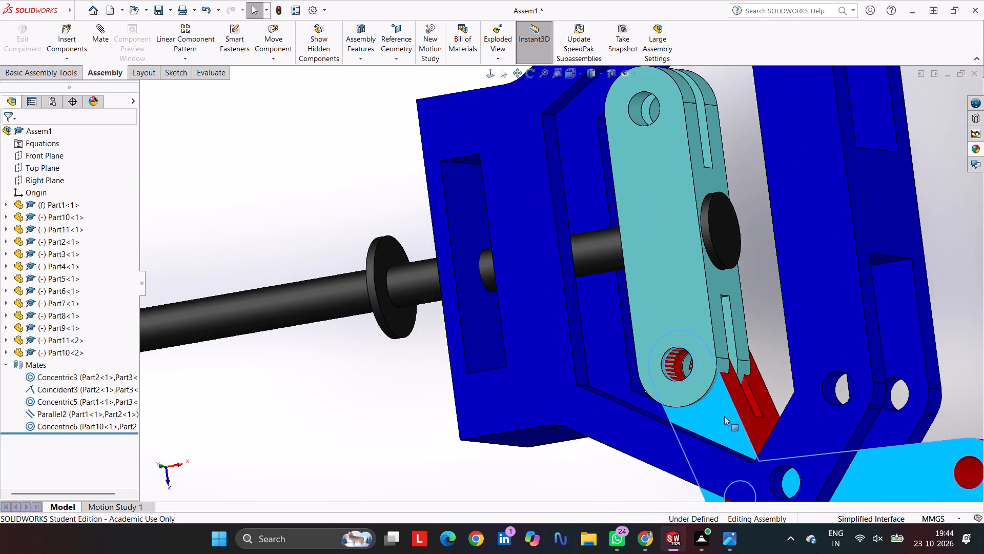
drag(724, 416, 701, 405)
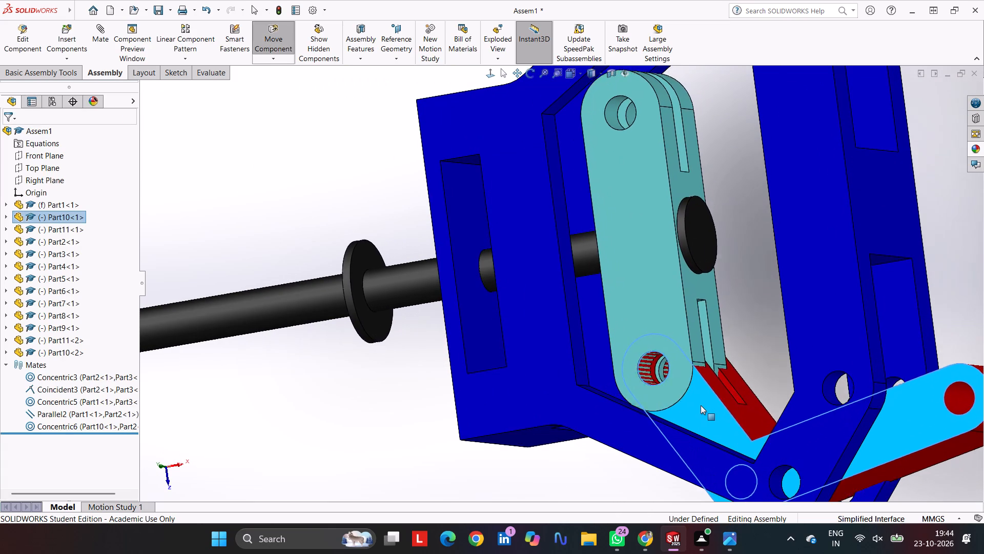
drag(701, 405, 753, 415)
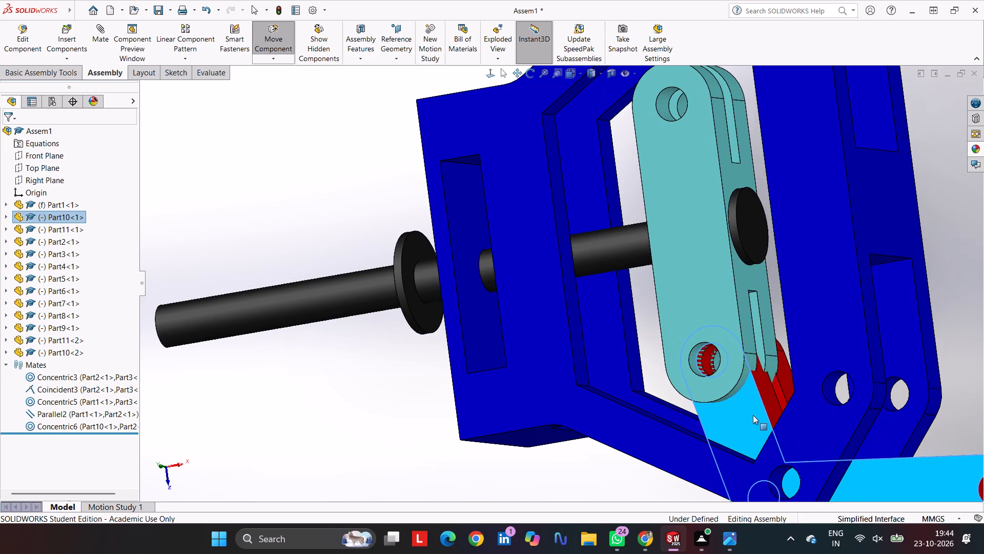
middle_drag(786, 397, 716, 429)
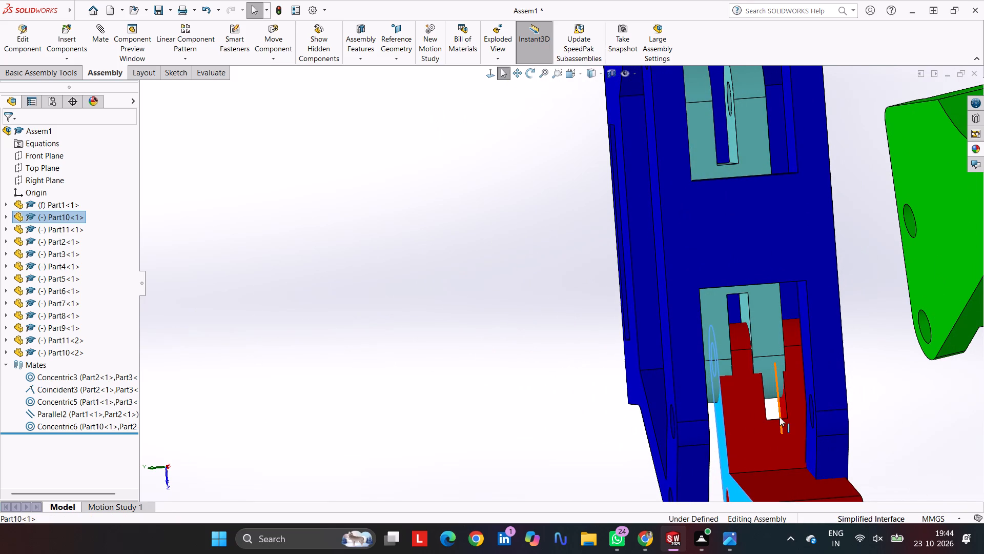
drag(771, 434, 722, 449)
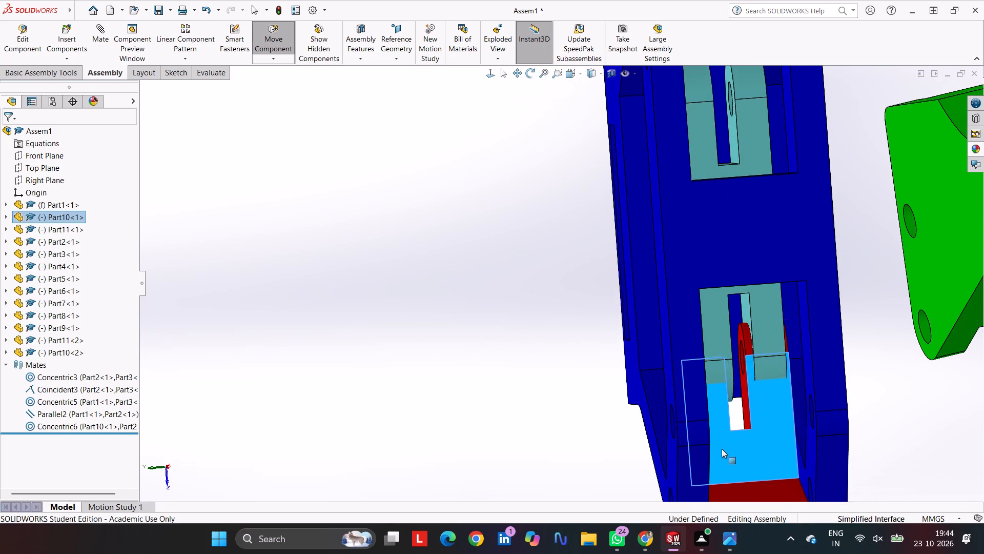
drag(722, 449, 734, 456)
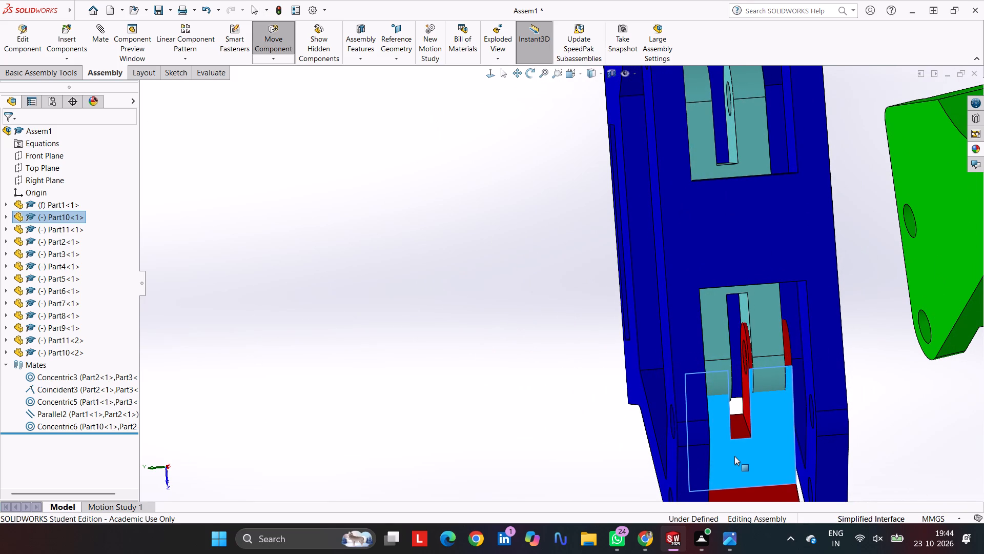
drag(734, 456, 744, 457)
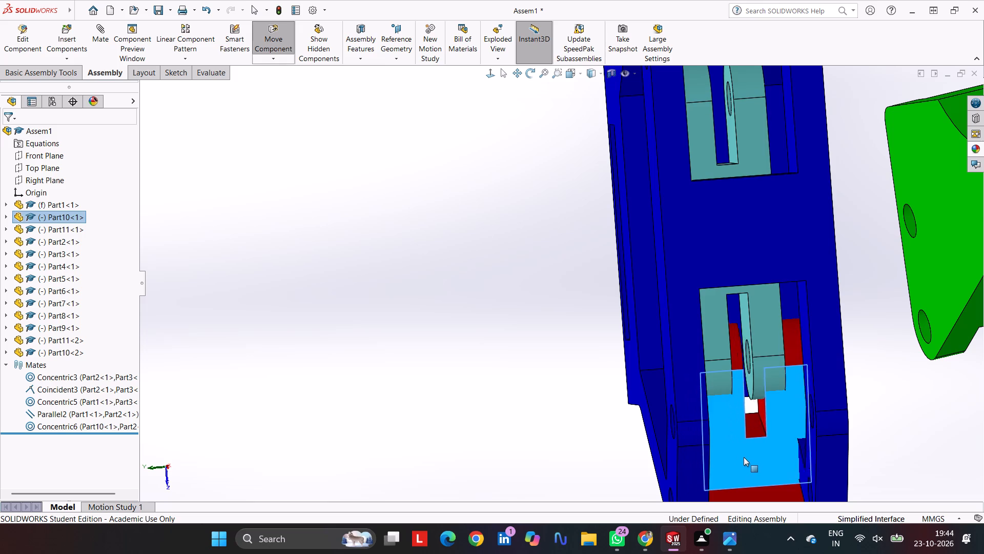
drag(744, 457, 754, 344)
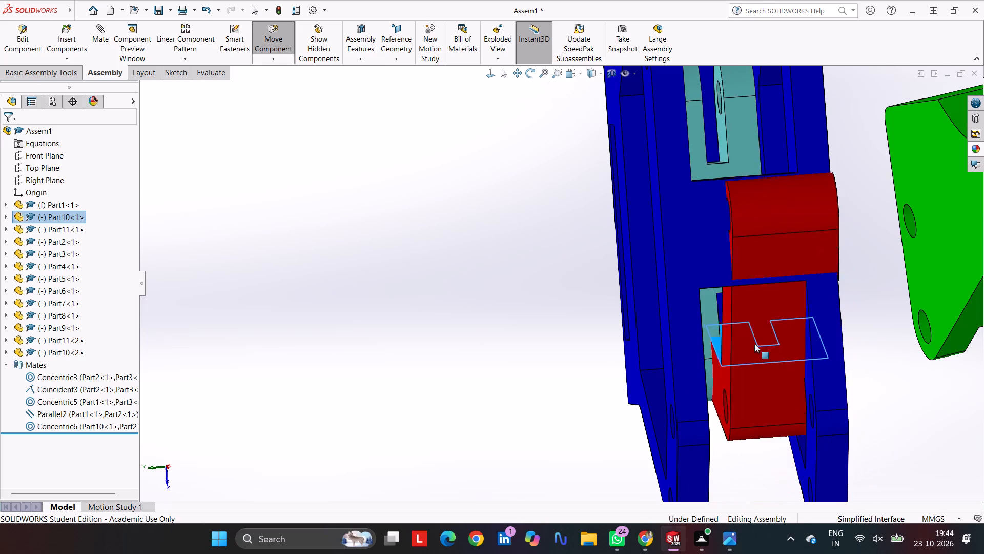
drag(754, 344, 761, 490)
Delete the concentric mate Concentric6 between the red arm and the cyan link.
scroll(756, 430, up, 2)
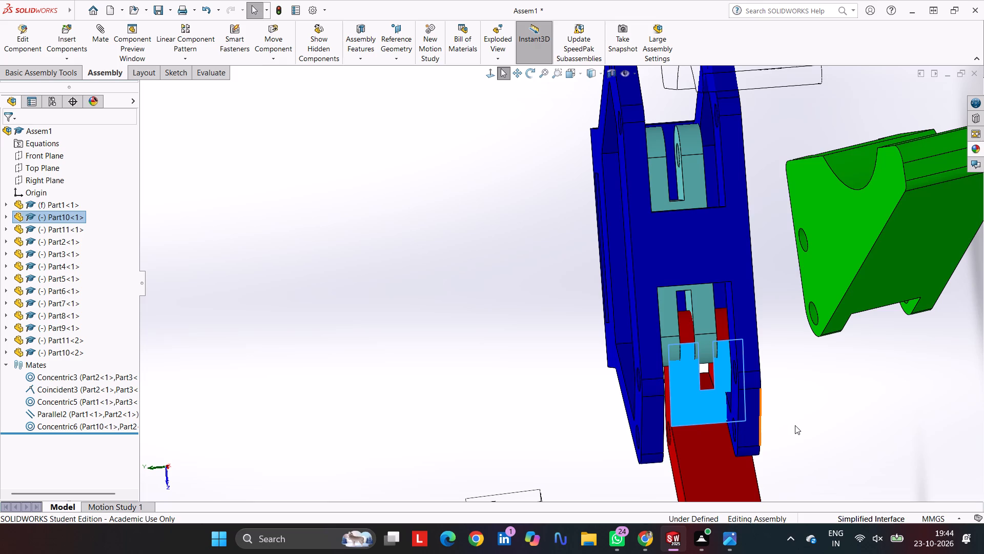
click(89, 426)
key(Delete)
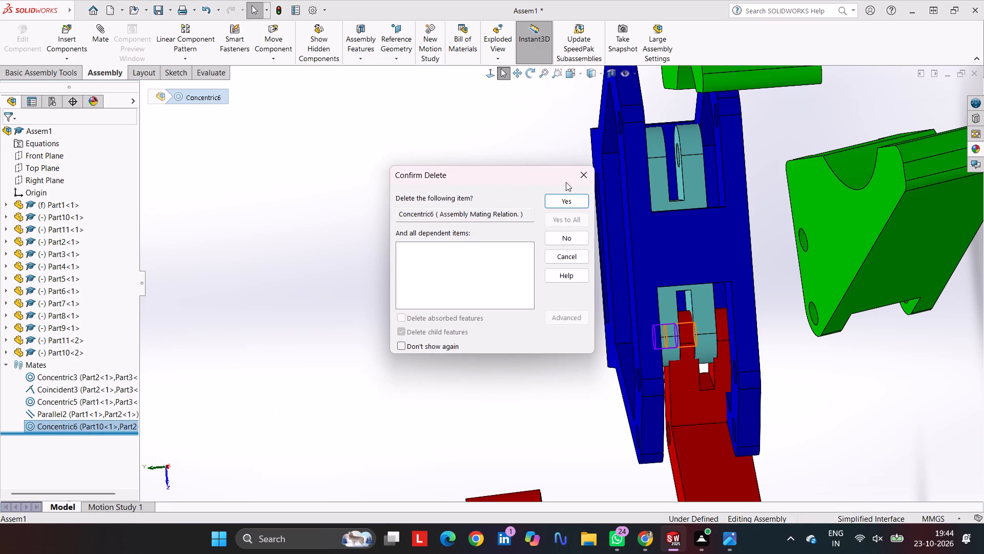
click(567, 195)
Move the freed red arm away from the cyan link's slotted end, towards the outside of the blue frame.
drag(706, 466, 697, 537)
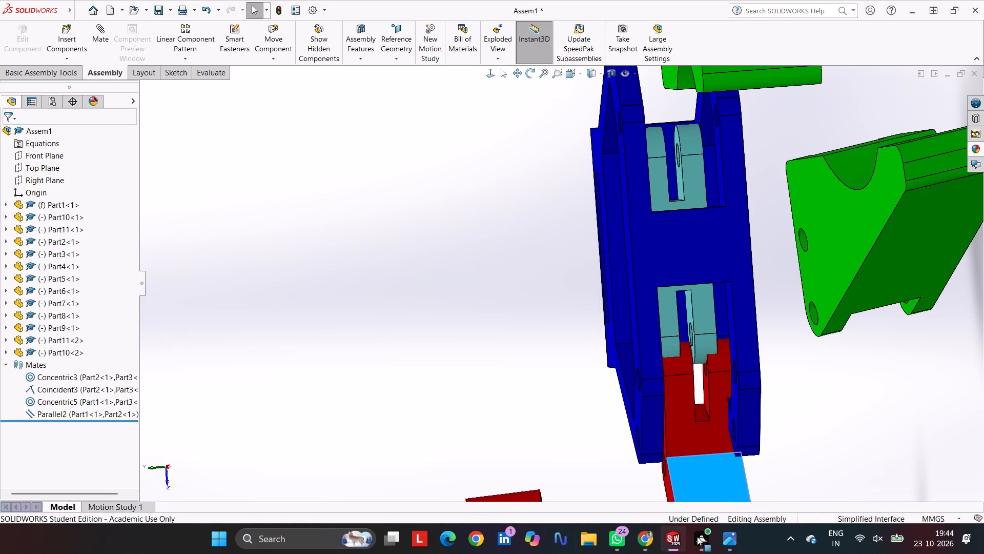
drag(697, 537, 694, 553)
middle_drag(786, 376, 852, 376)
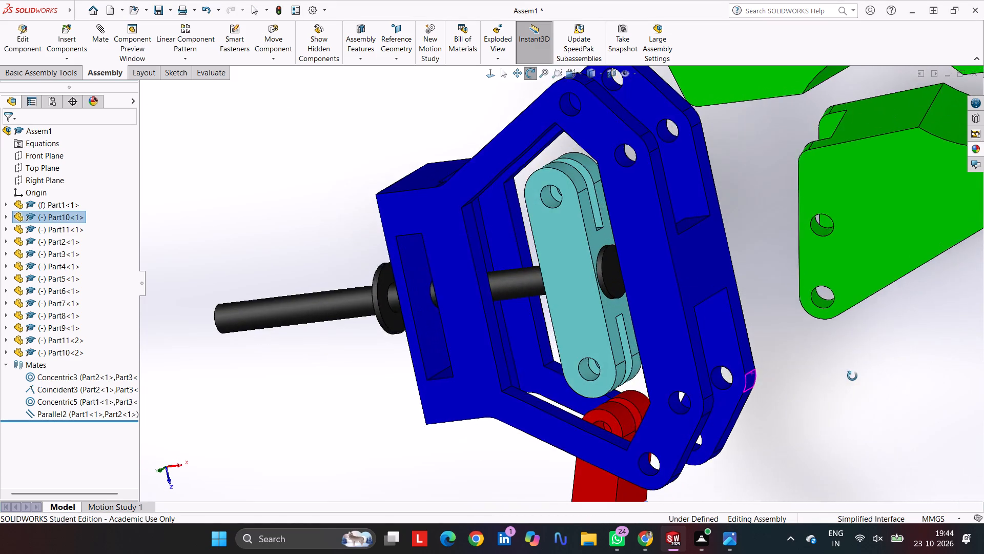
Add a concentric mate between the freed red arm's elbow hole and the blue frame's outermost hole at the nearby corner.
middle_drag(852, 376, 869, 264)
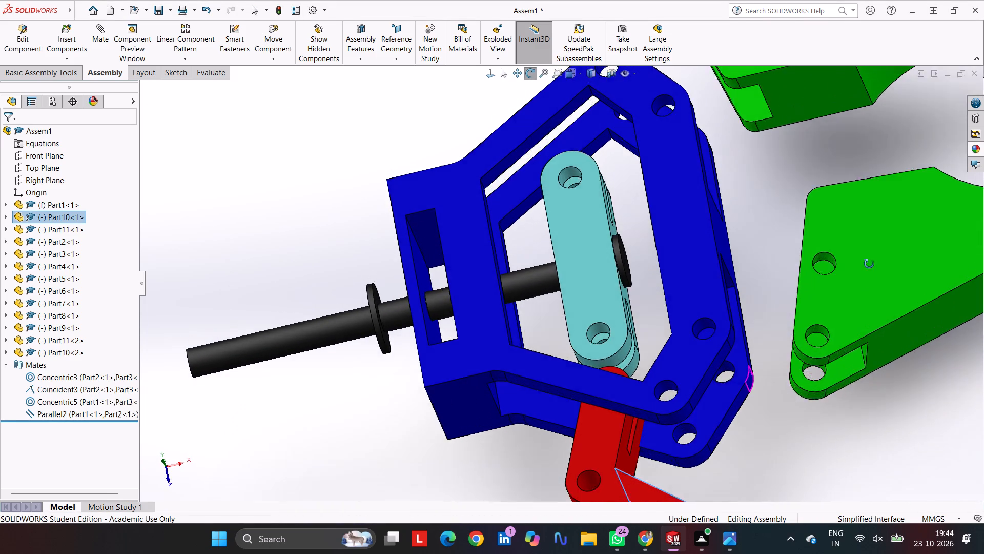
middle_drag(869, 264, 870, 273)
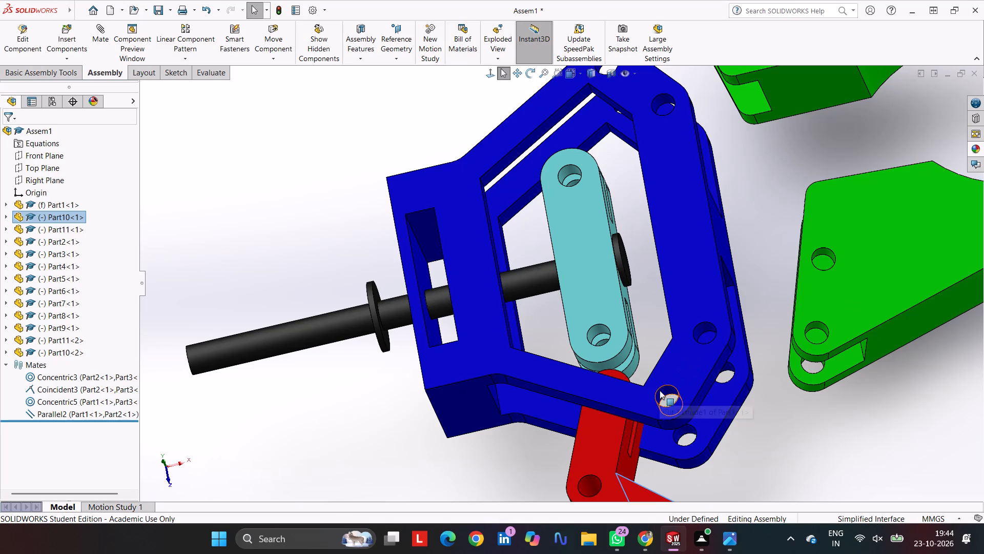
click(660, 390)
scroll(638, 426, up, 2)
scroll(567, 424, down, 5)
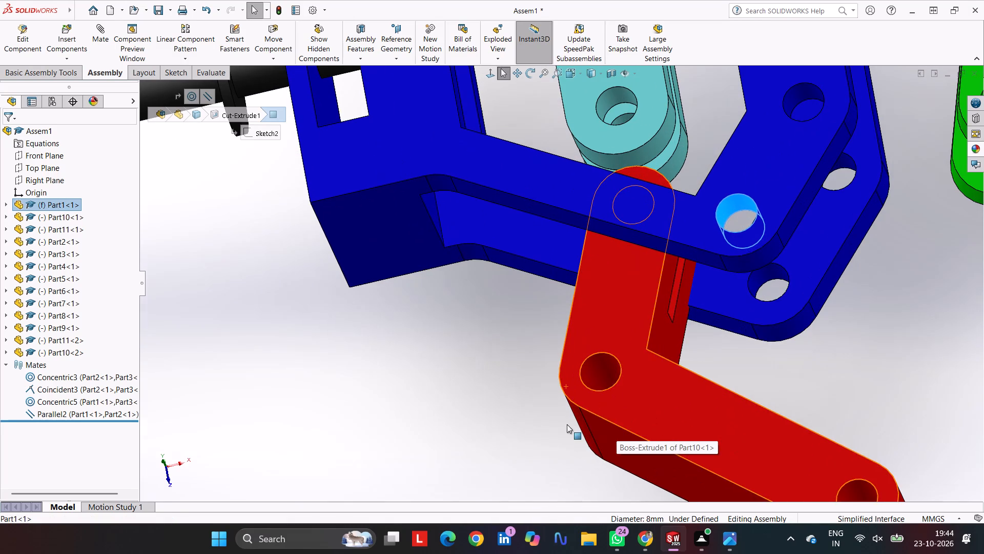
click(604, 374)
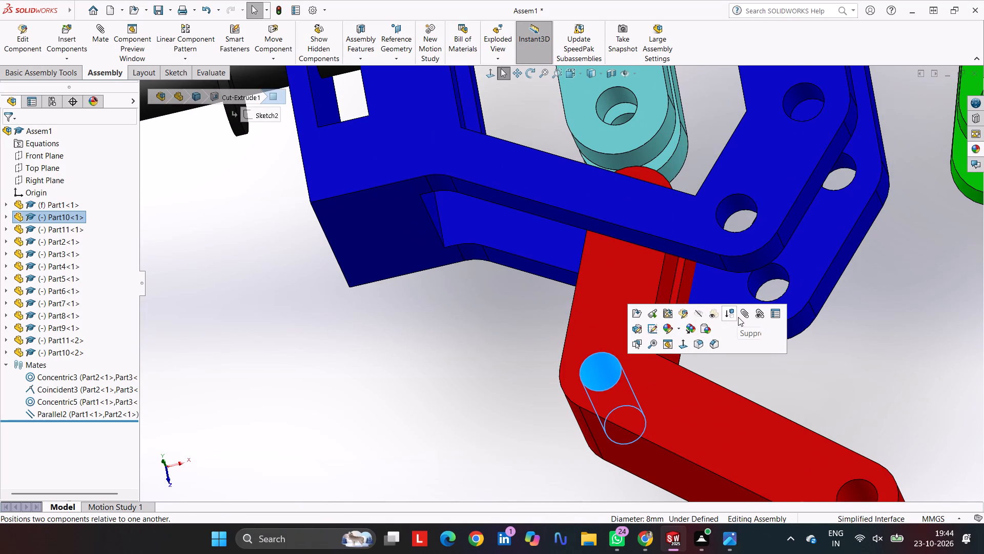
ctrl+click(736, 206)
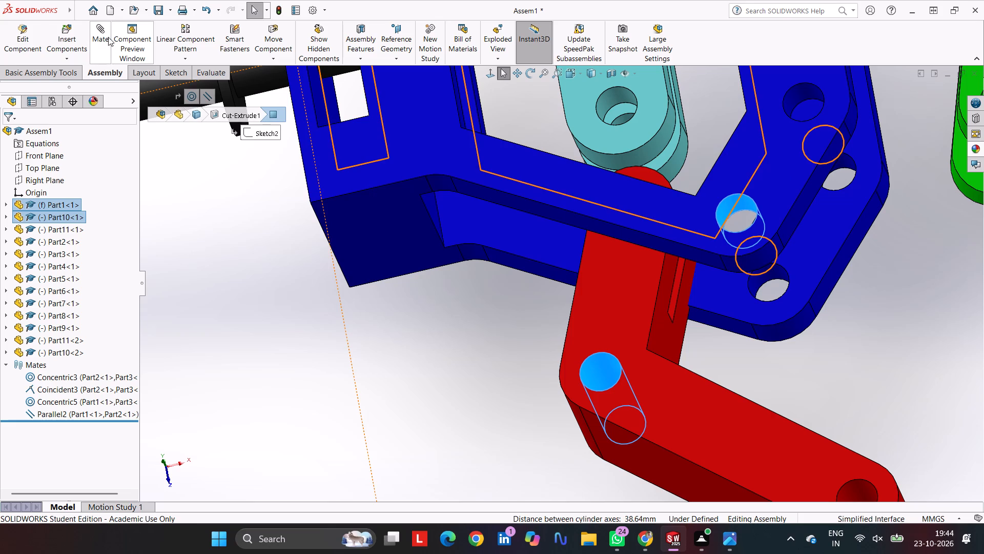
click(101, 34)
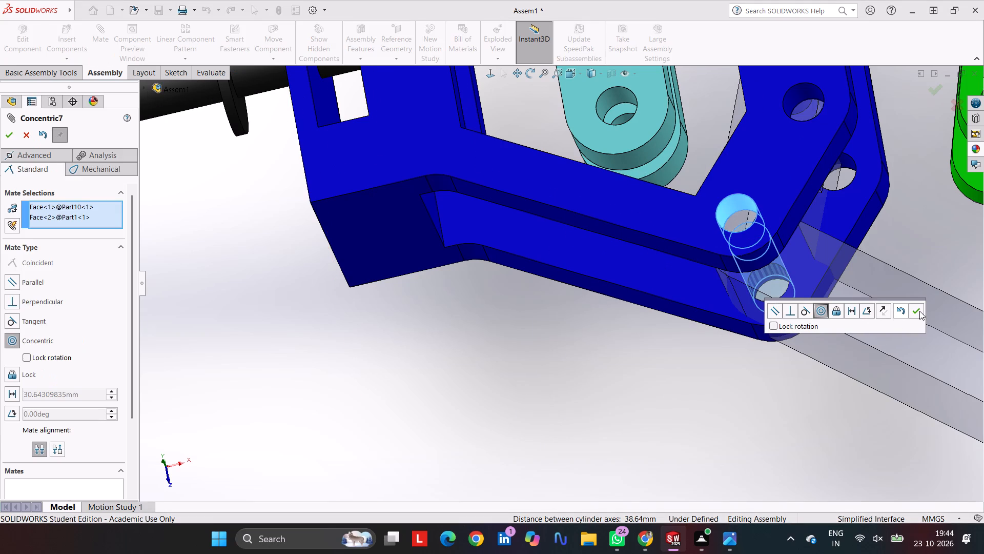
click(916, 311)
Add a centered width mate between the blue frame's two inner plate faces and the two side faces of this red arm.
middle_drag(789, 395, 704, 353)
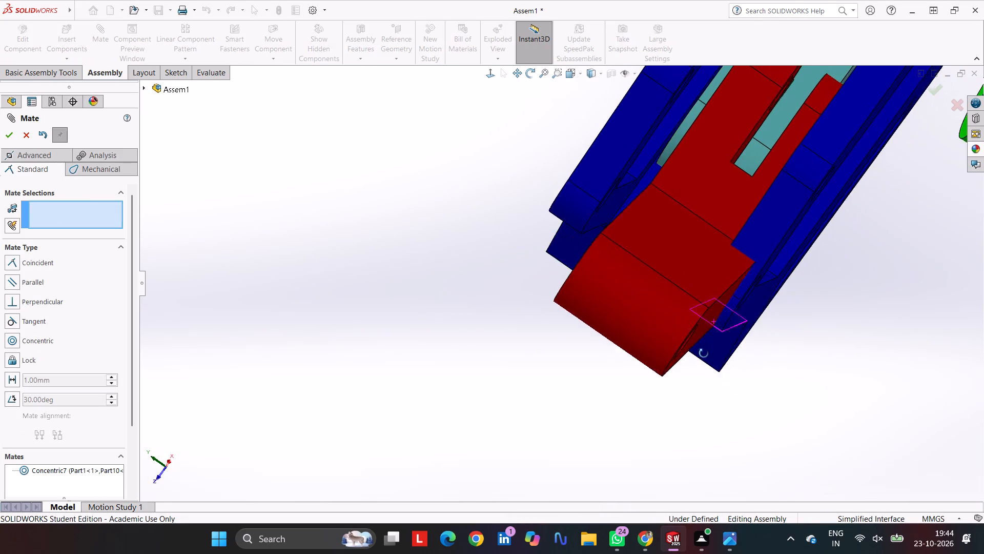
middle_drag(704, 353, 705, 367)
drag(700, 287, 669, 265)
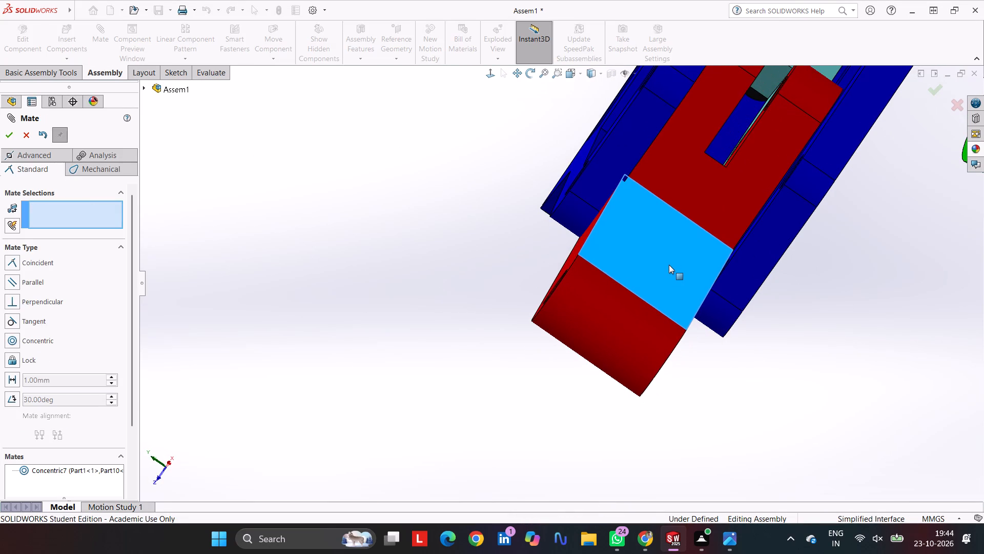
drag(669, 265, 672, 266)
middle_drag(792, 286, 778, 289)
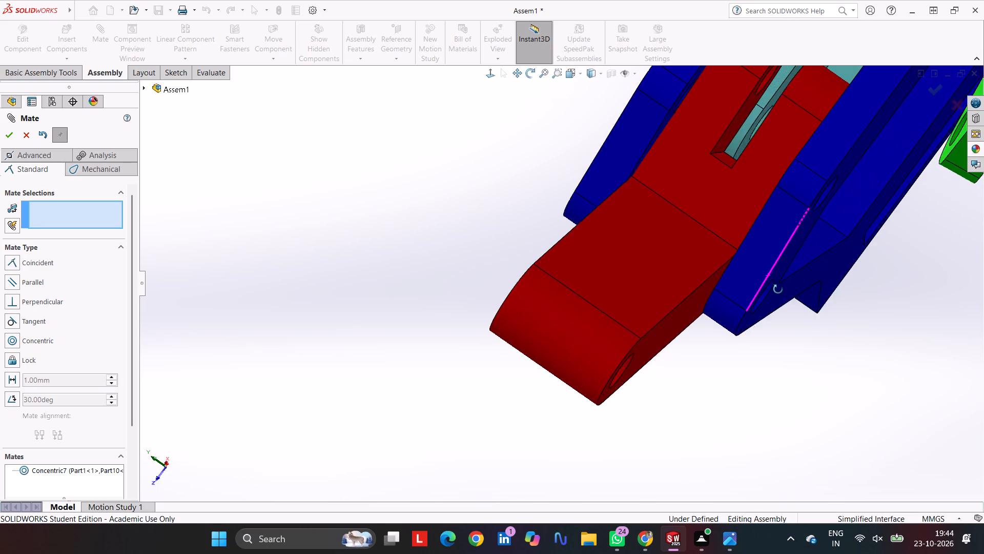
middle_drag(778, 289, 790, 304)
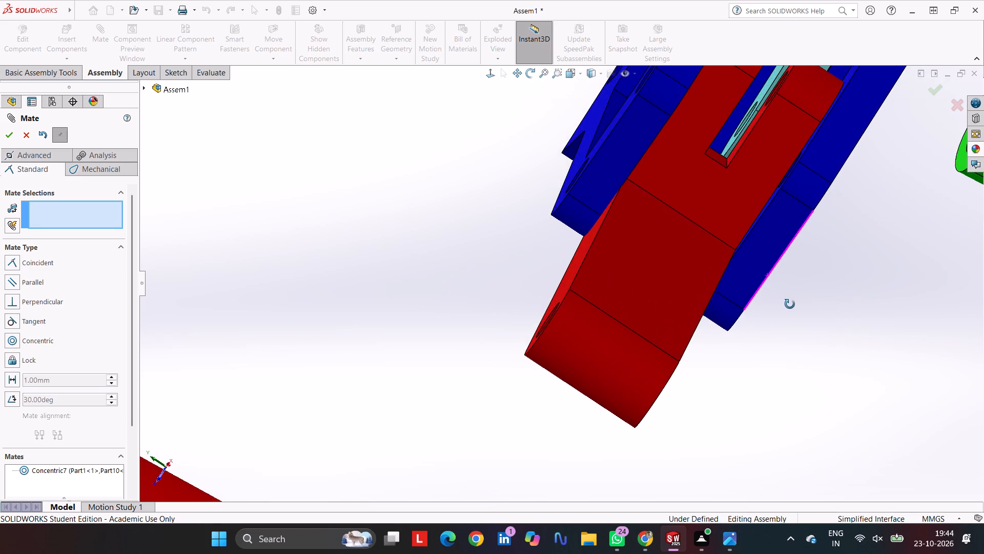
middle_drag(790, 304, 789, 307)
middle_drag(778, 255, 772, 251)
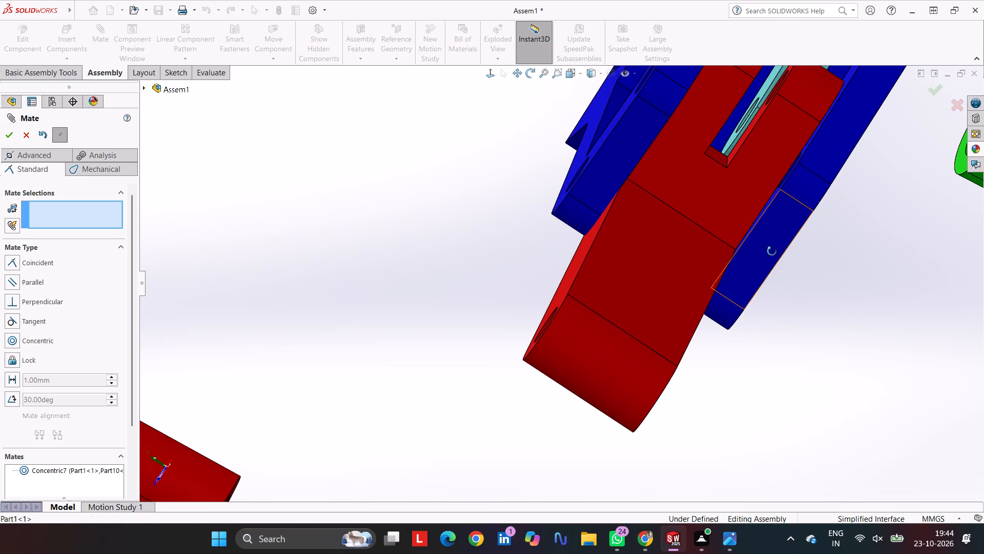
middle_drag(772, 251, 746, 231)
click(45, 156)
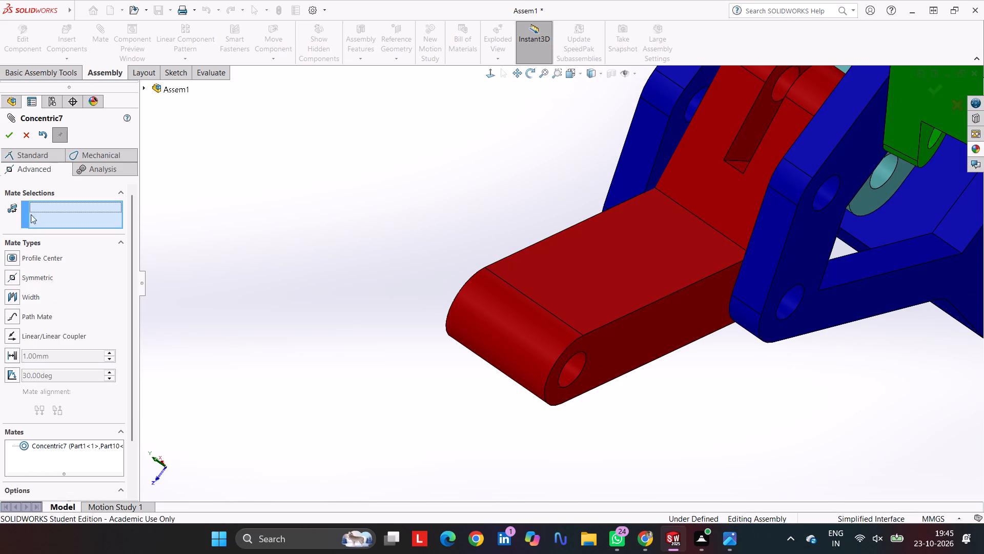
click(40, 295)
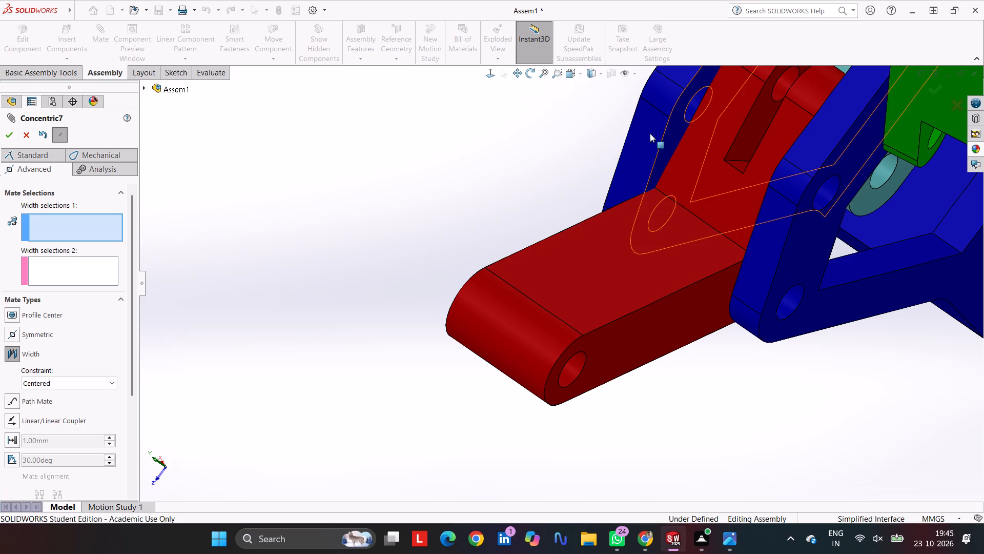
click(674, 130)
middle_drag(686, 149, 746, 253)
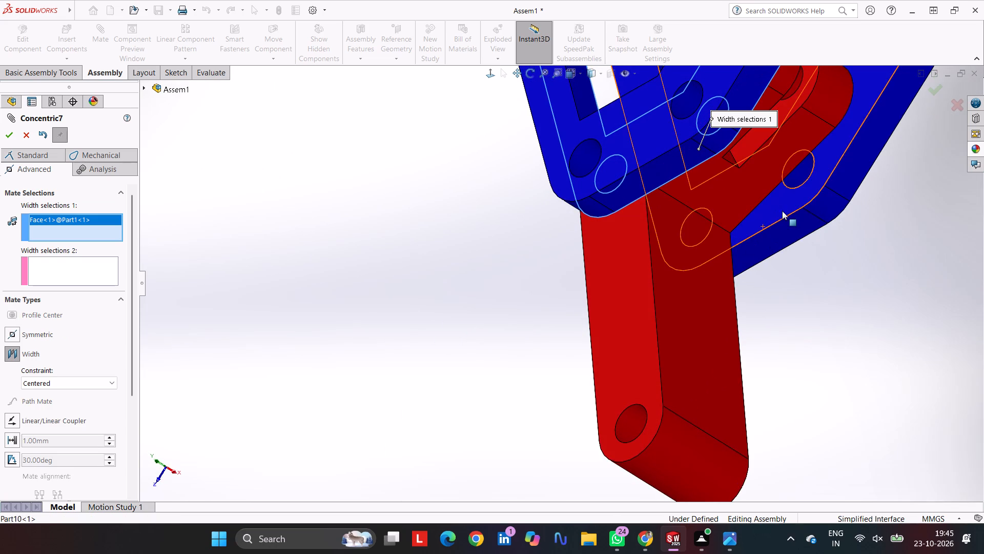
click(779, 206)
click(621, 259)
middle_drag(828, 285, 723, 255)
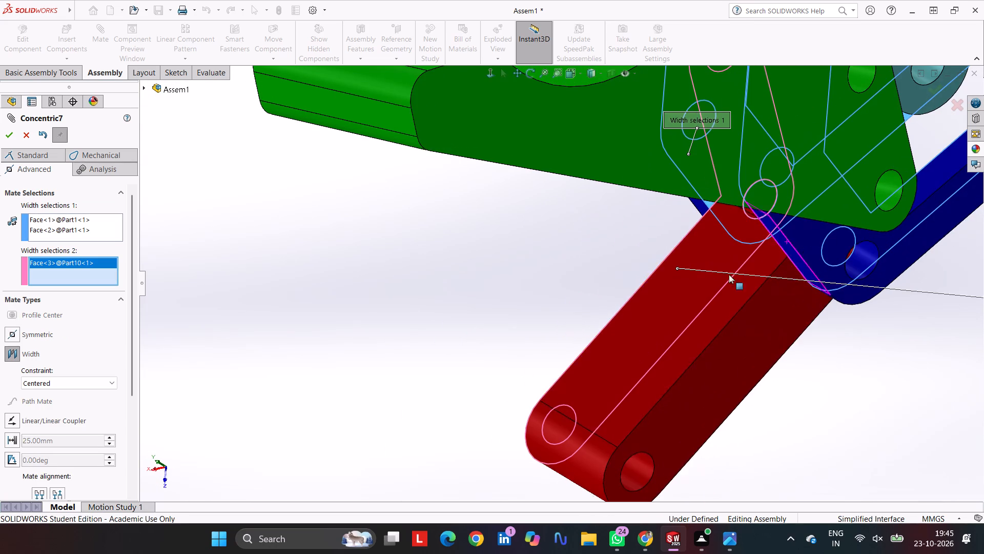
click(749, 322)
key(Return)
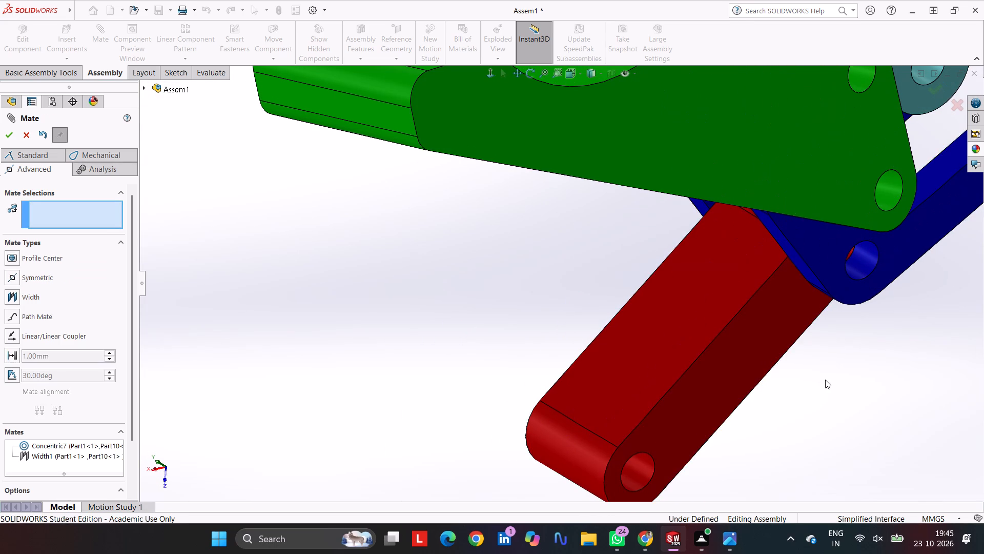
Swing the mated red arm about its frame joint so its slotted end lies inside the frame near the cyan link.
scroll(837, 388, up, 3)
middle_drag(794, 358, 873, 359)
scroll(873, 359, up, 1)
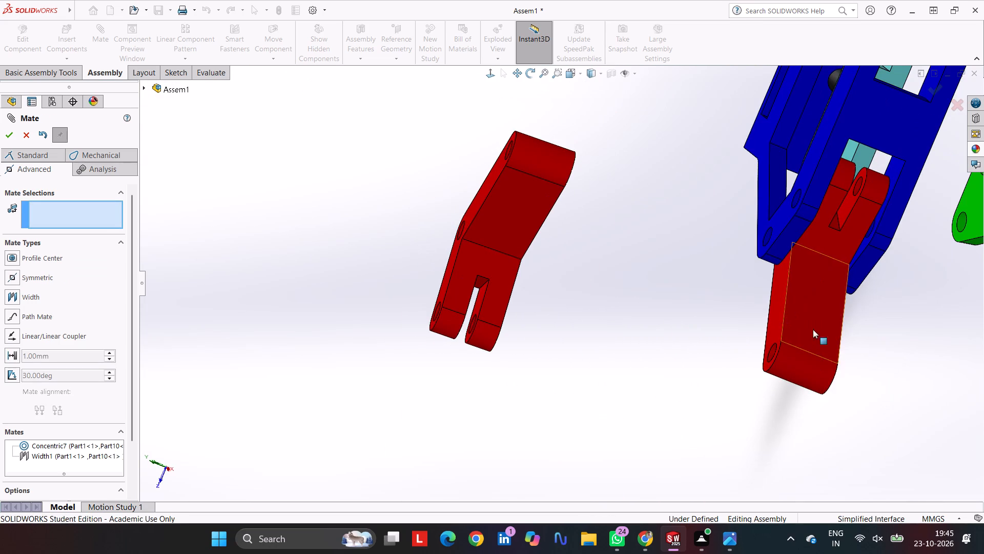
drag(817, 326, 872, 246)
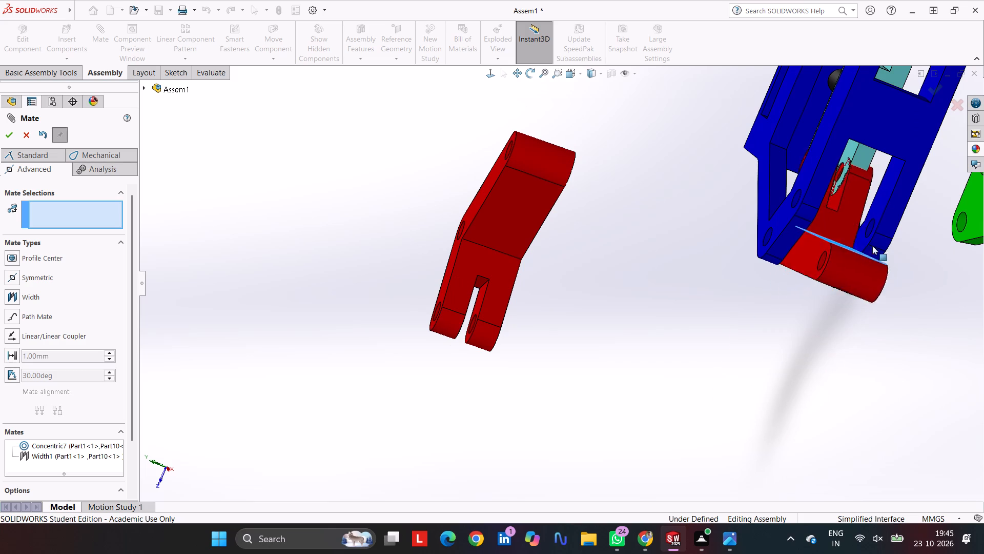
drag(872, 246, 876, 251)
scroll(829, 246, up, 4)
middle_drag(709, 224, 723, 226)
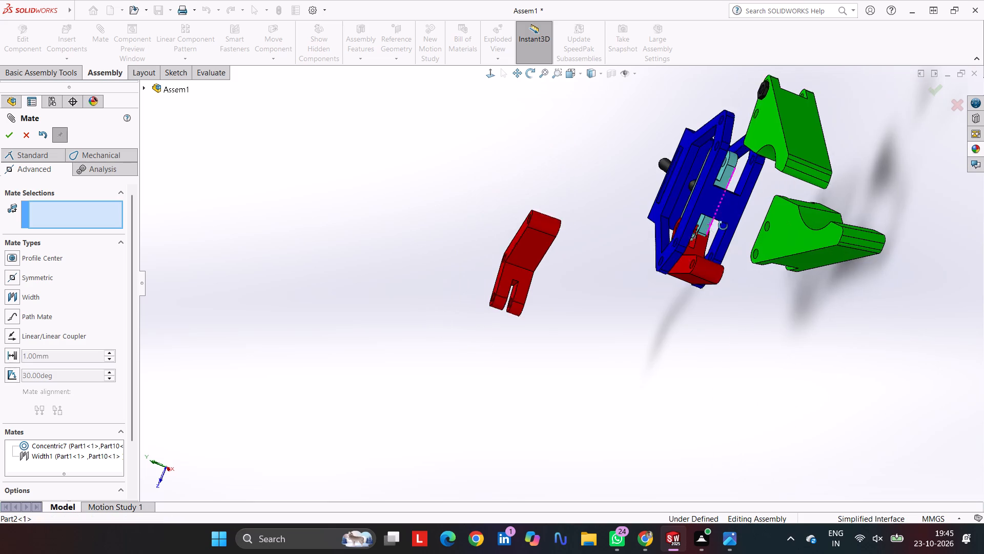
middle_drag(723, 226, 789, 281)
drag(761, 283, 740, 308)
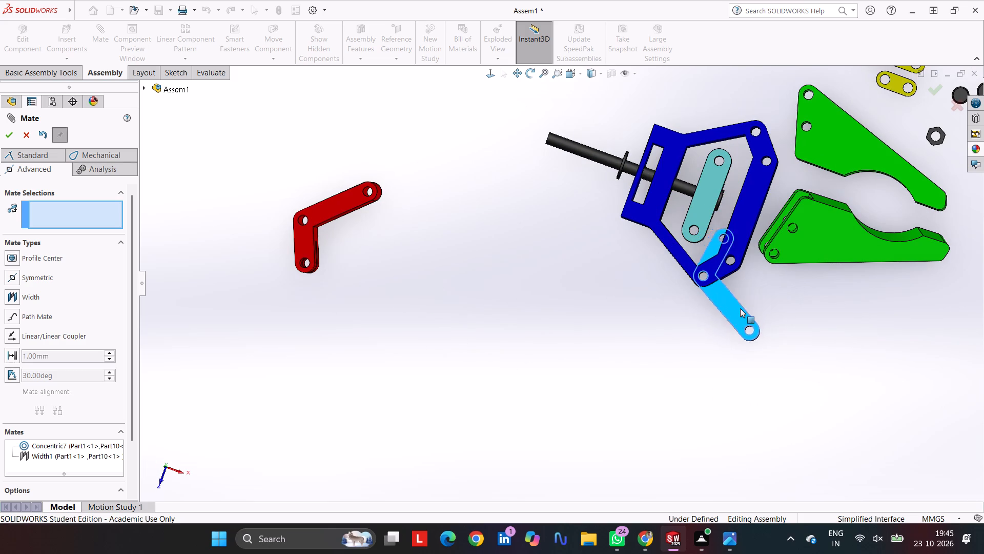
drag(740, 308, 741, 307)
scroll(721, 236, up, 3)
scroll(716, 190, down, 4)
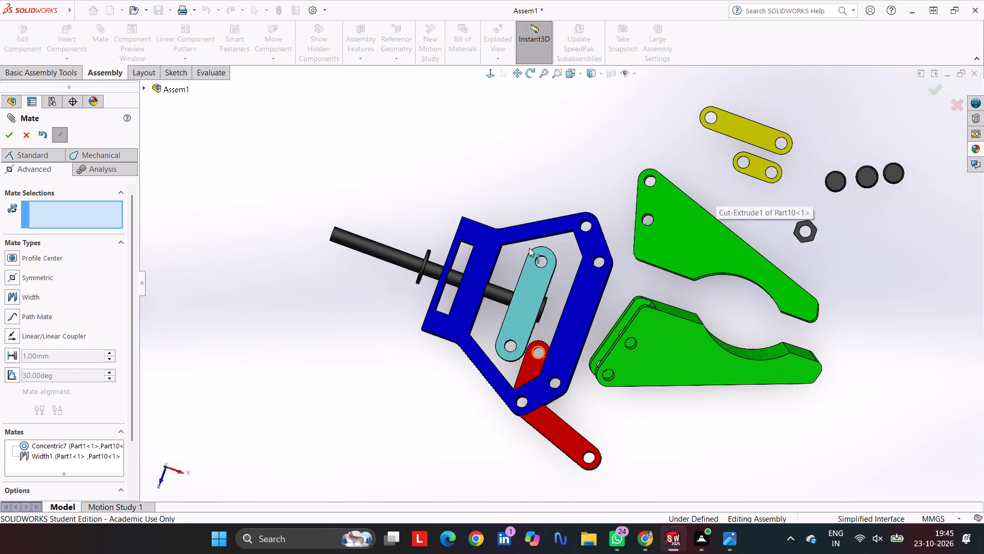
Bring the second red arm beside the blue frame's opposite corner, with its elbow near the free outermost hole.
scroll(332, 272, up, 4)
drag(323, 298, 599, 246)
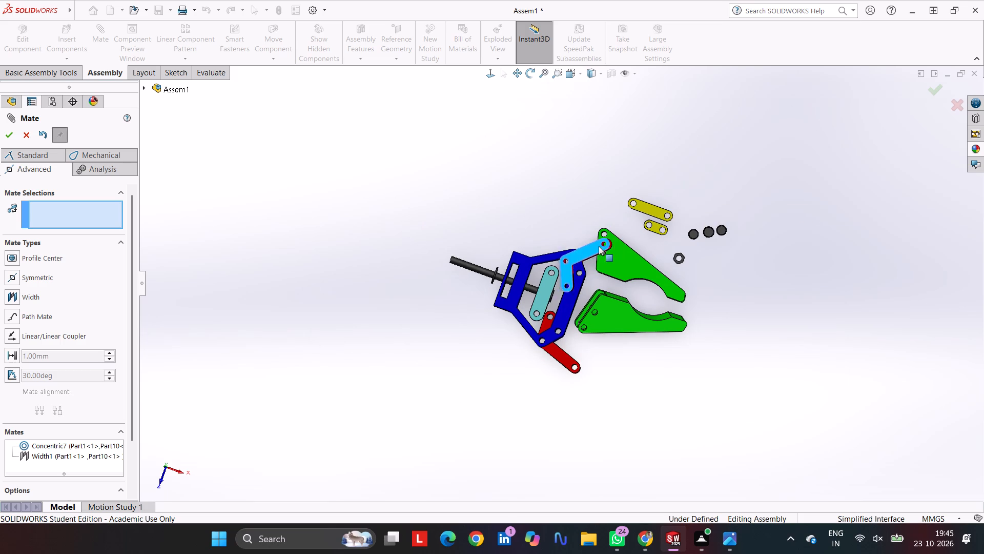
drag(599, 246, 589, 242)
scroll(570, 264, down, 5)
scroll(593, 229, down, 2)
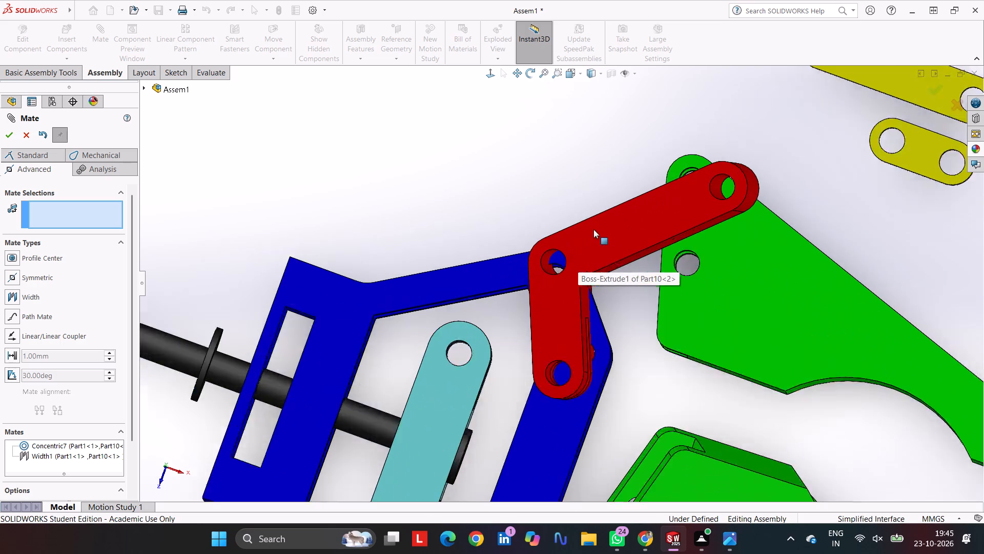
scroll(593, 229, down, 2)
drag(613, 238, 587, 328)
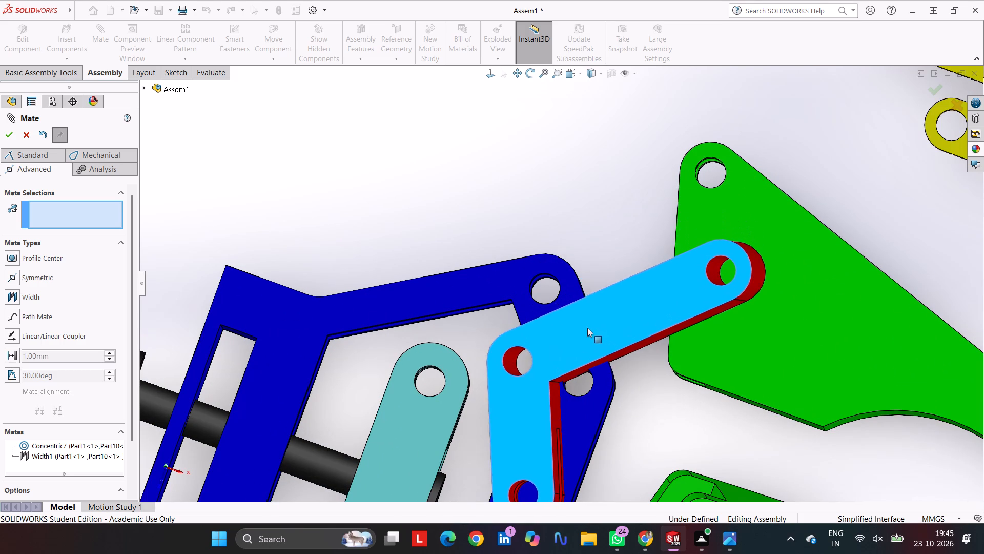
drag(587, 328, 610, 328)
click(10, 133)
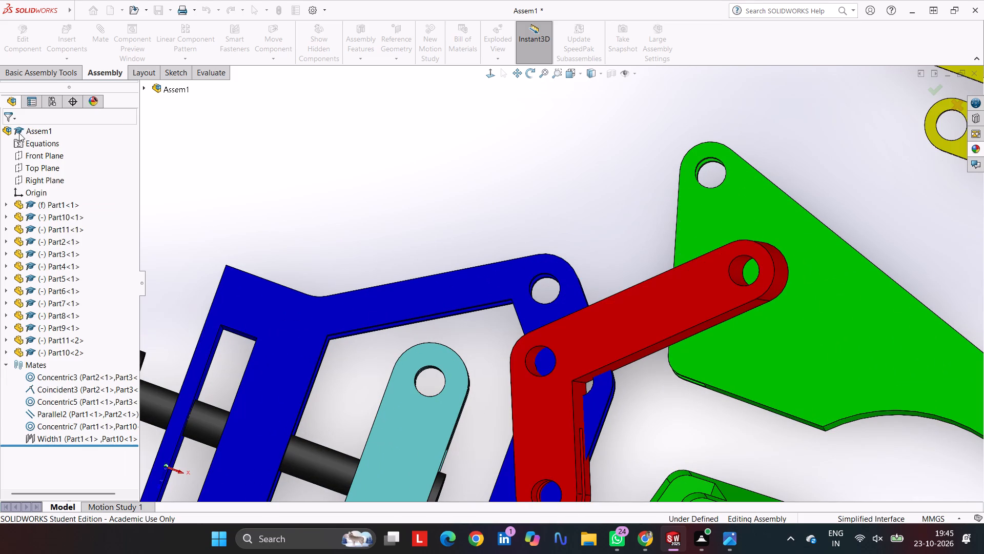
Add a concentric mate between the second red arm's elbow hole and the blue frame's free outermost corner hole.
click(101, 36)
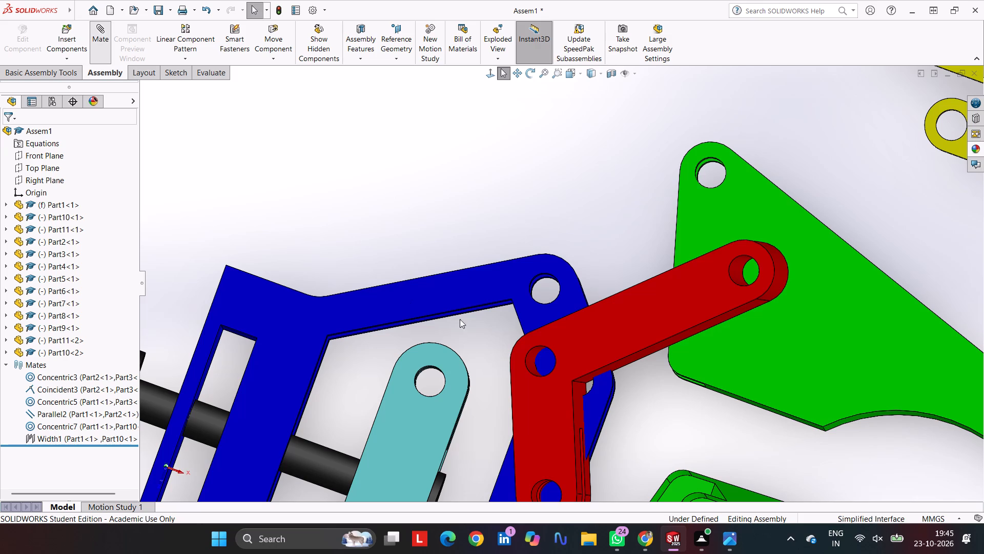
middle_drag(581, 285, 575, 243)
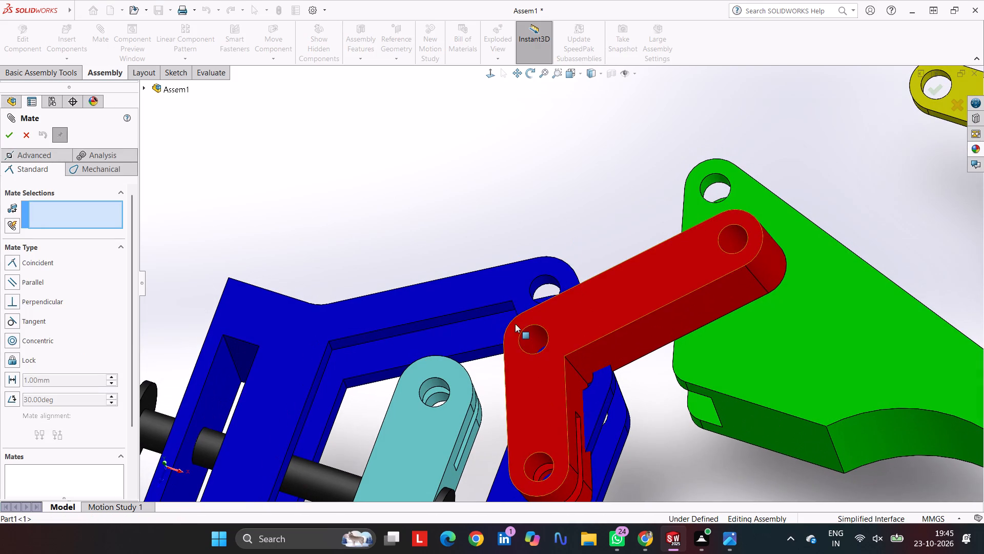
click(531, 336)
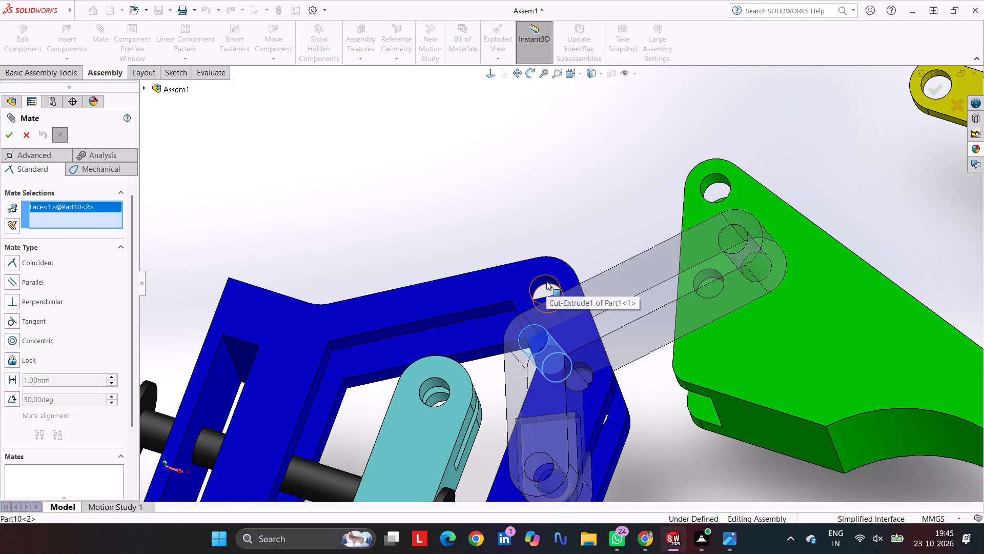
click(546, 281)
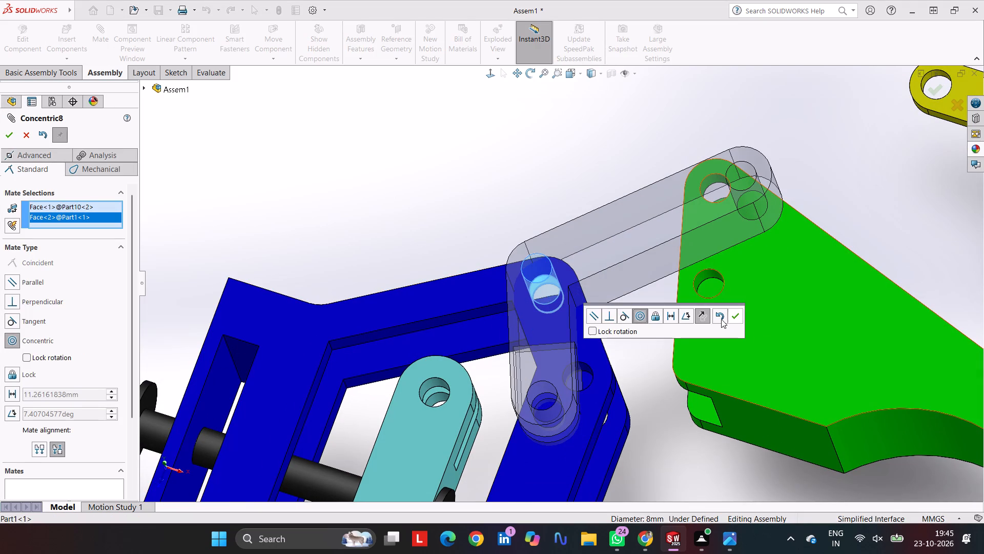
click(735, 318)
Swing the second red arm about its frame joint so its slotted end lies inside the blue frame.
middle_drag(541, 172, 573, 261)
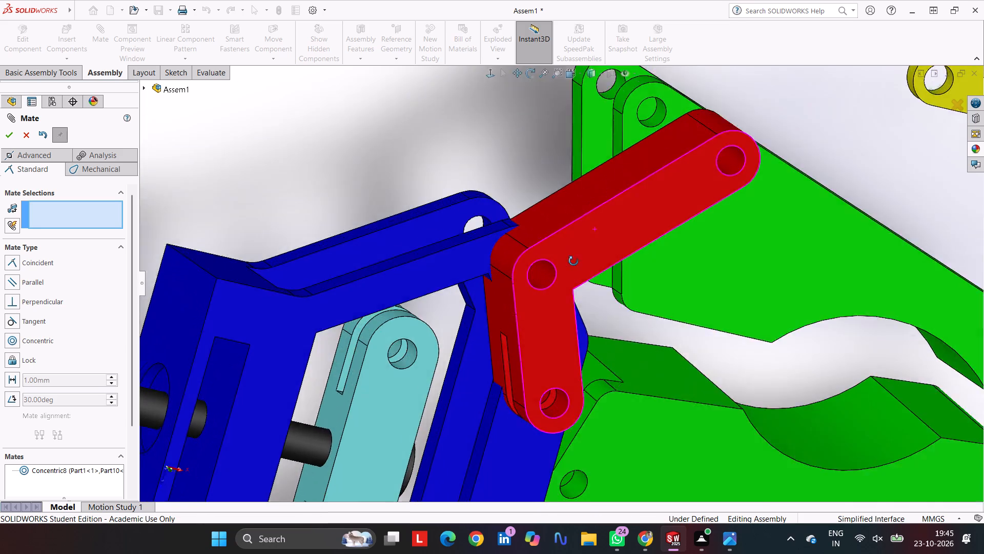
middle_drag(573, 261, 602, 365)
drag(533, 312, 473, 236)
Add a centered width mate between the blue frame's two inner plate faces and the second red arm's two side faces.
middle_drag(509, 243, 360, 240)
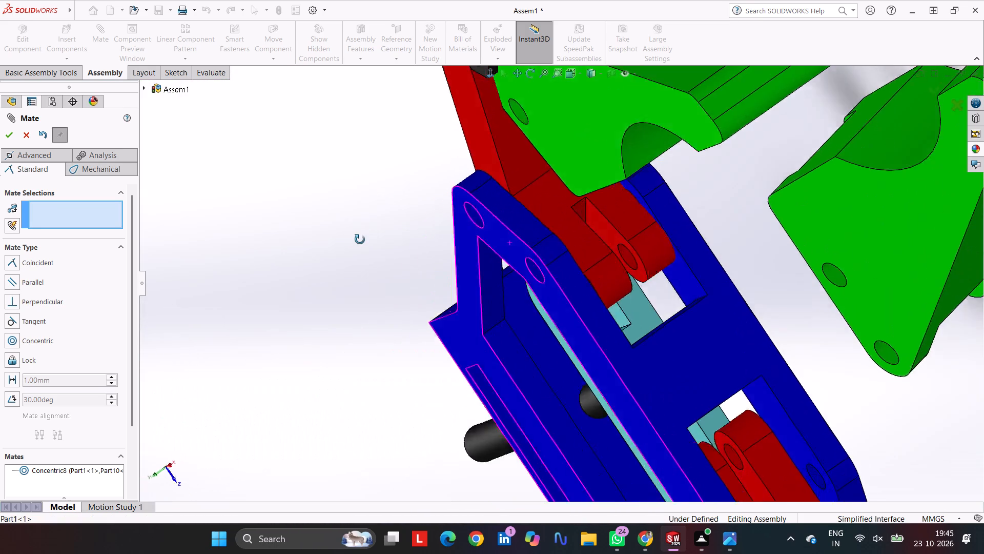
middle_drag(360, 240, 328, 232)
scroll(519, 224, down, 5)
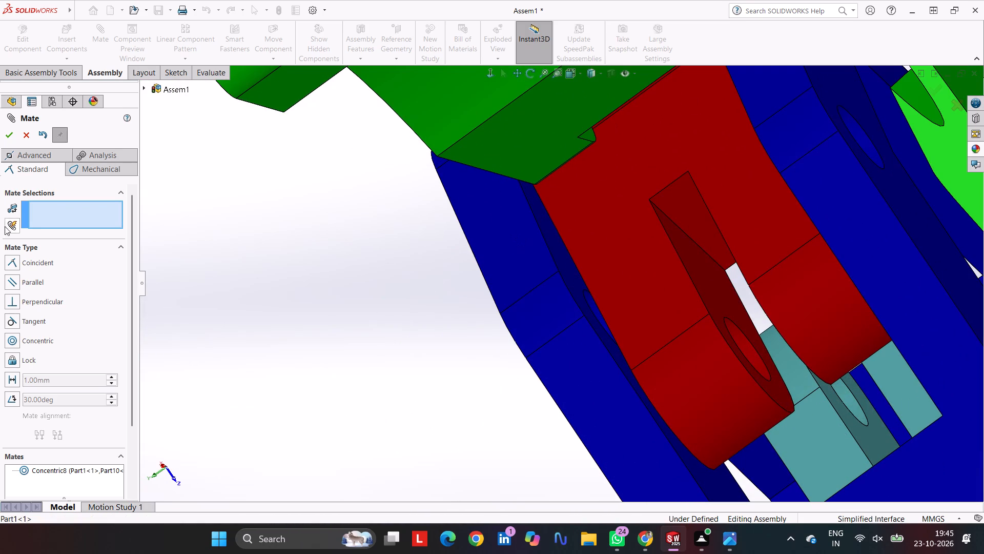
click(40, 152)
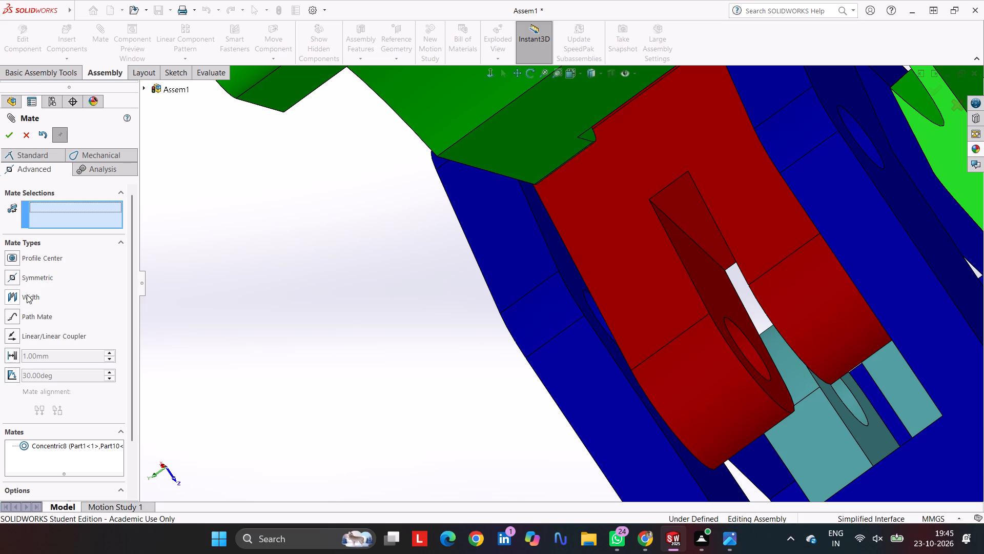
click(27, 294)
click(559, 260)
middle_drag(654, 240, 689, 182)
click(792, 146)
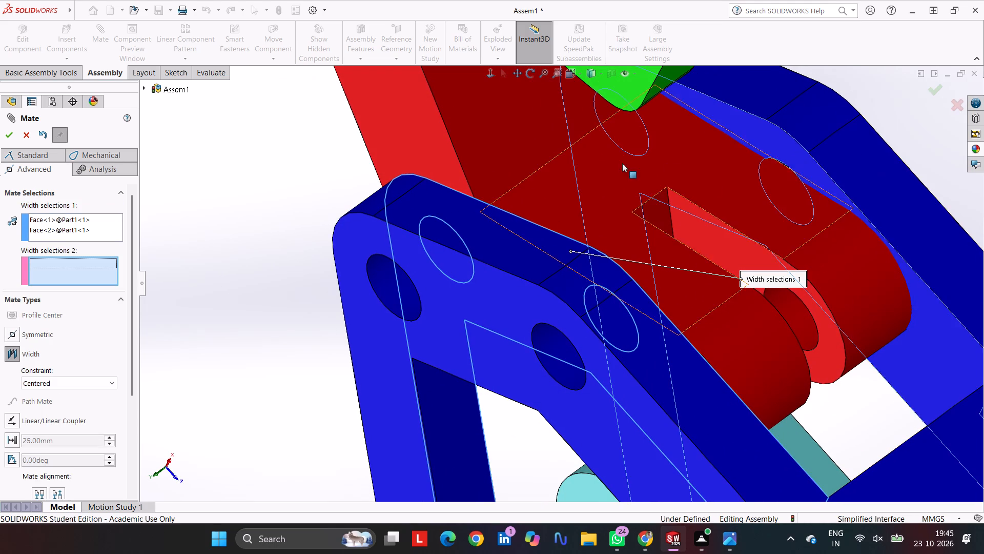
click(434, 144)
scroll(621, 156, up, 4)
middle_drag(659, 150, 574, 254)
scroll(792, 167, up, 3)
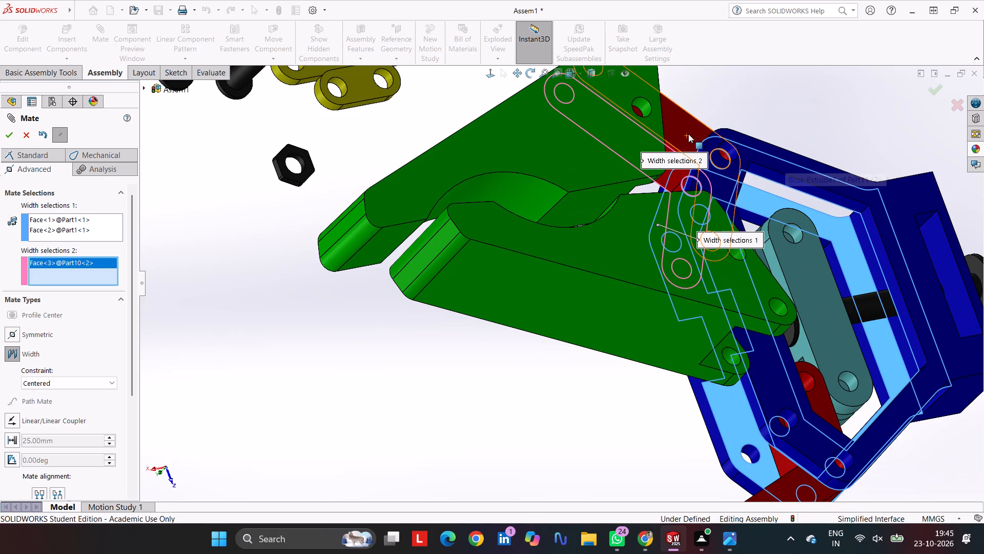
click(688, 134)
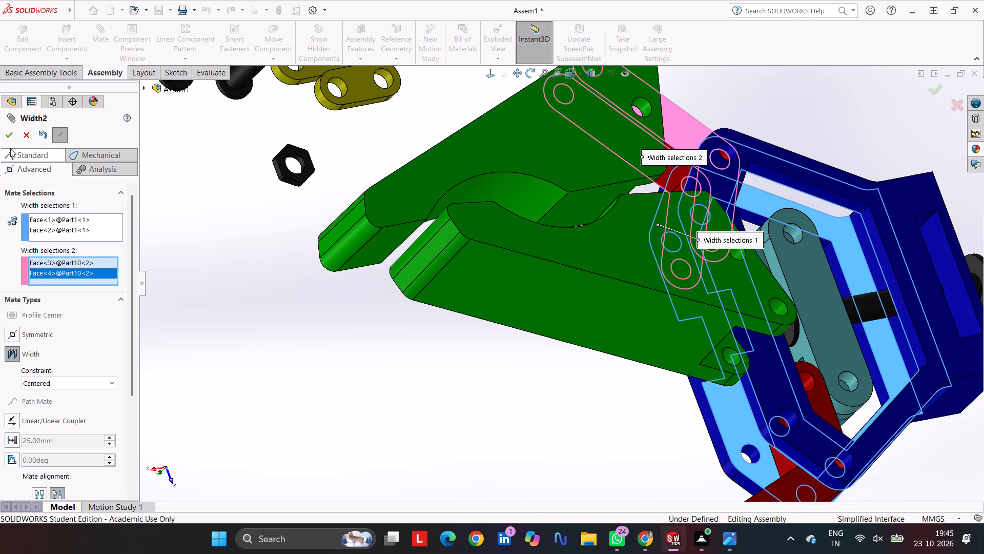
click(14, 137)
Move the green jaw overlapping the second red arm clear of the arm's free end, exposing the holes of both parts.
scroll(525, 286, up, 1)
middle_drag(525, 286, 624, 219)
scroll(507, 302, up, 3)
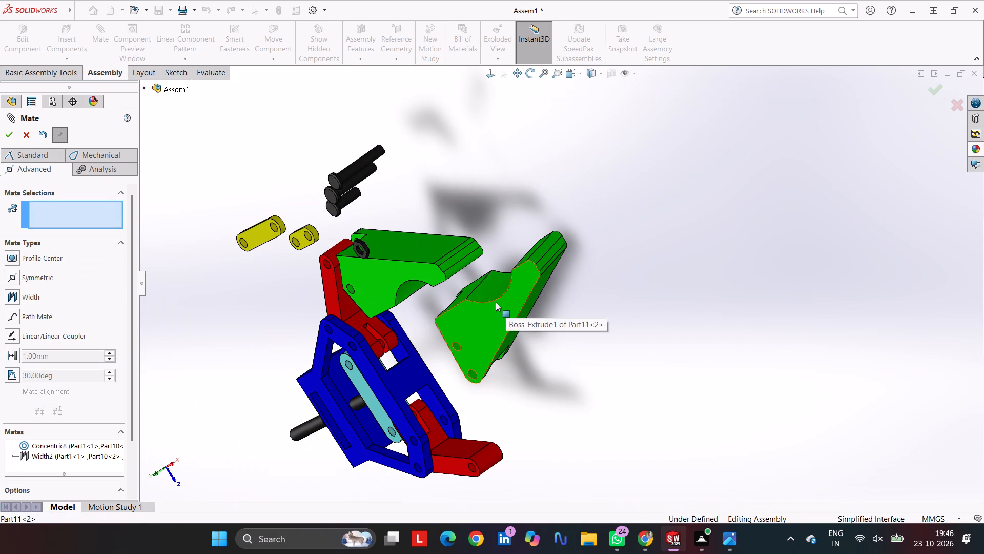
middle_drag(447, 309, 526, 254)
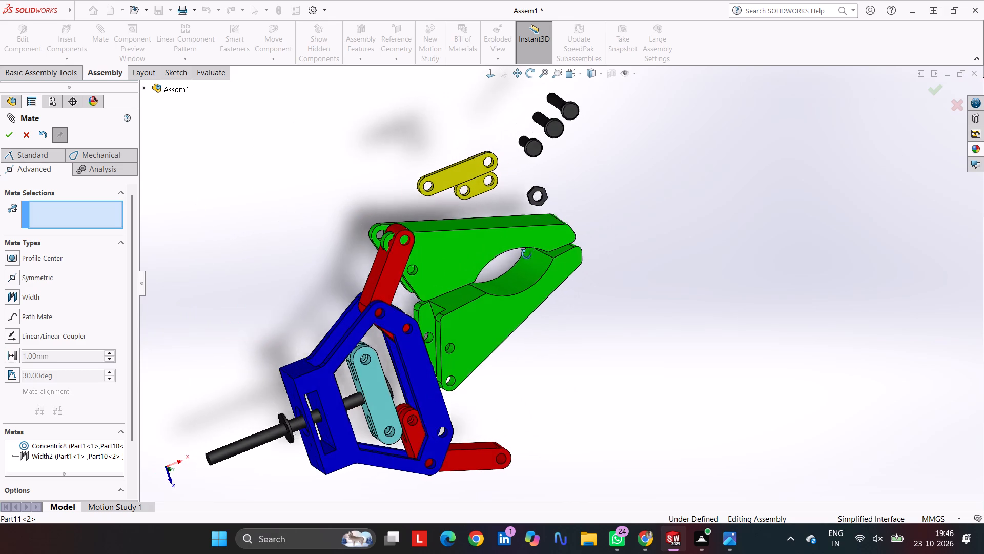
middle_drag(526, 254, 529, 252)
drag(471, 250, 512, 239)
drag(511, 240, 519, 237)
drag(519, 237, 538, 234)
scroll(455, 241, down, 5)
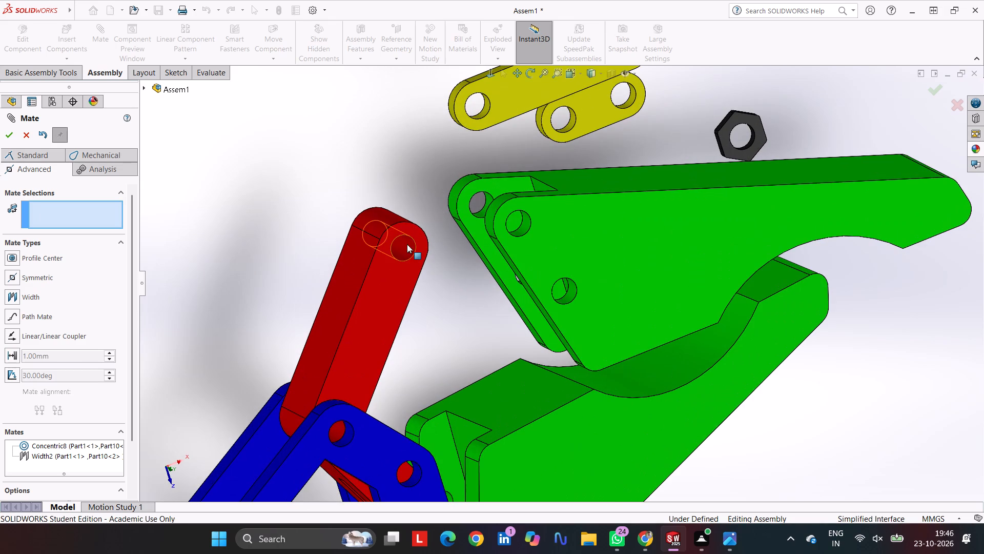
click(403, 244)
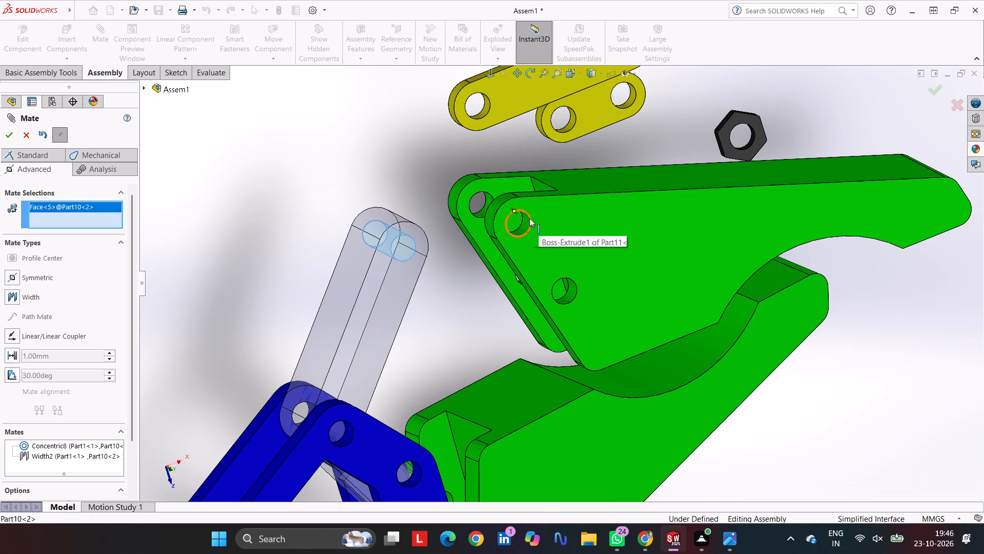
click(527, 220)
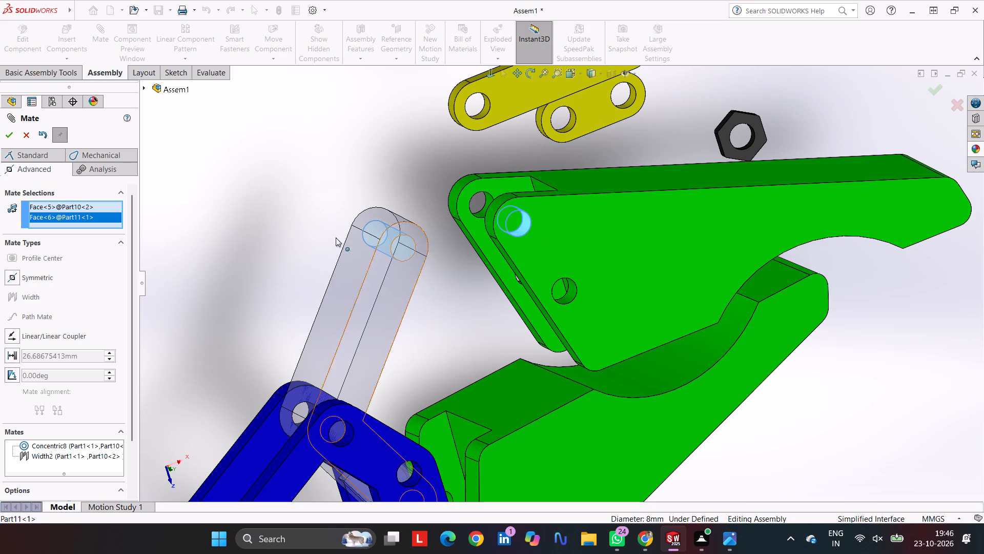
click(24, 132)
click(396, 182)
Add a concentric mate between the second red arm's free-end hole and the fork-end hole of the nearby green jaw.
click(398, 247)
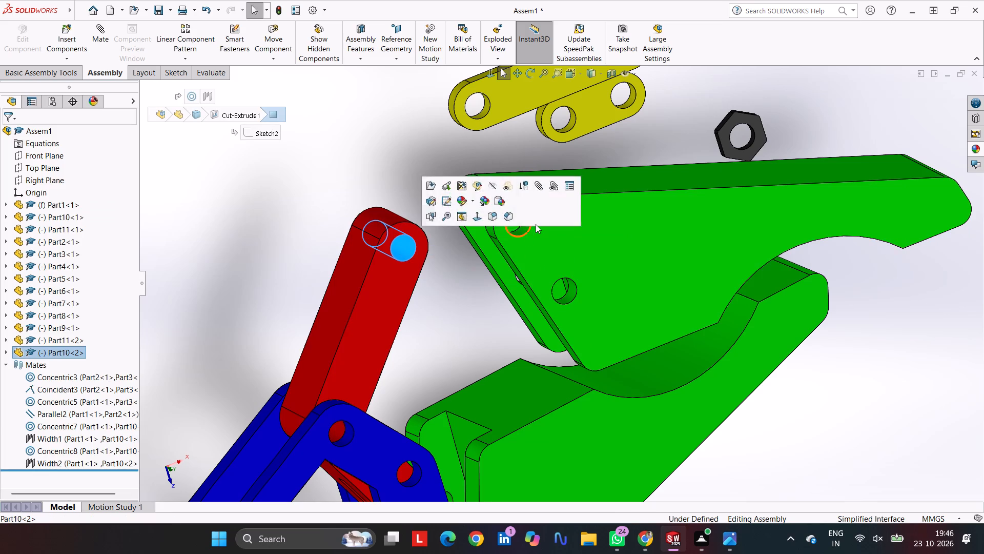
ctrl+click(525, 224)
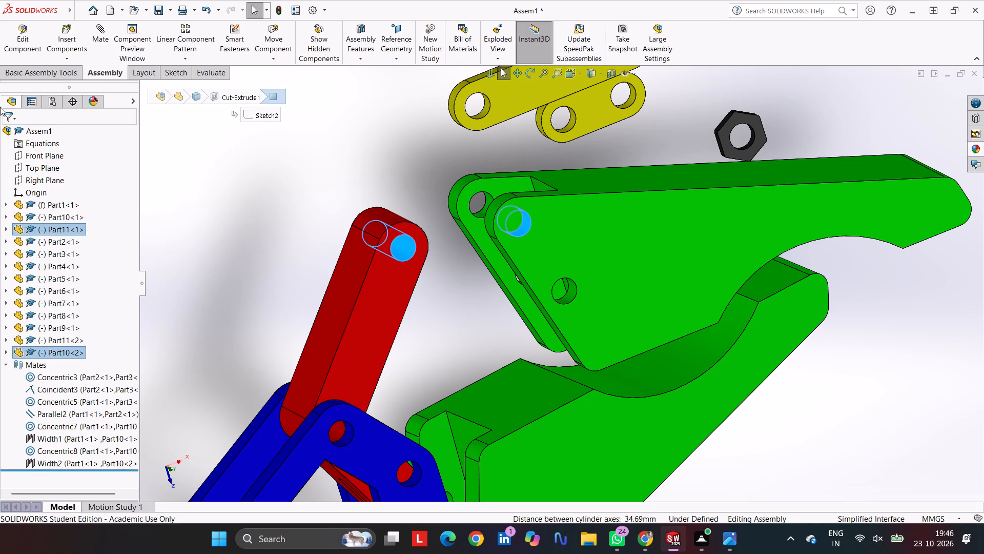
click(102, 31)
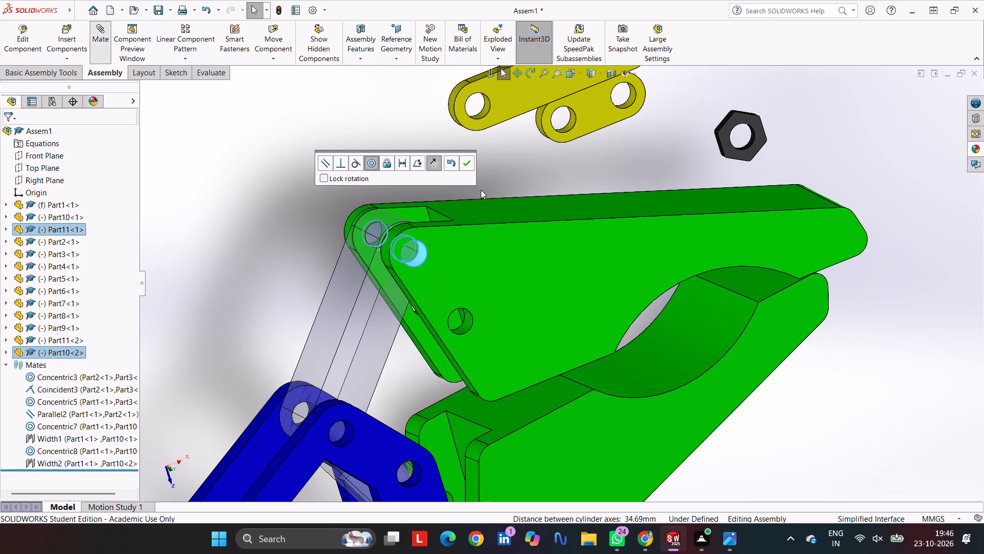
click(465, 163)
Swing the newly mated green jaw and its red arm so the jaw sits apart from the other green jaw.
drag(556, 257, 541, 270)
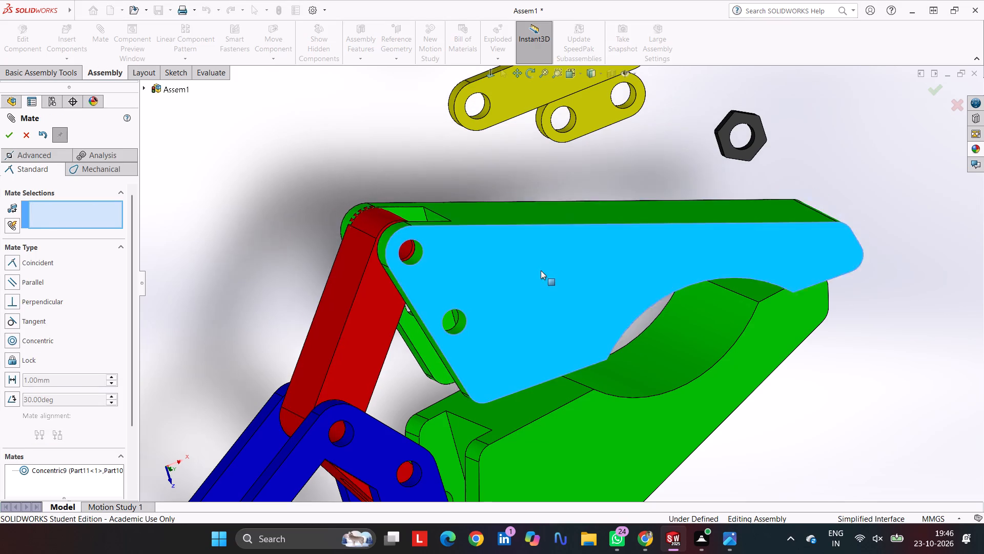
drag(541, 270, 502, 182)
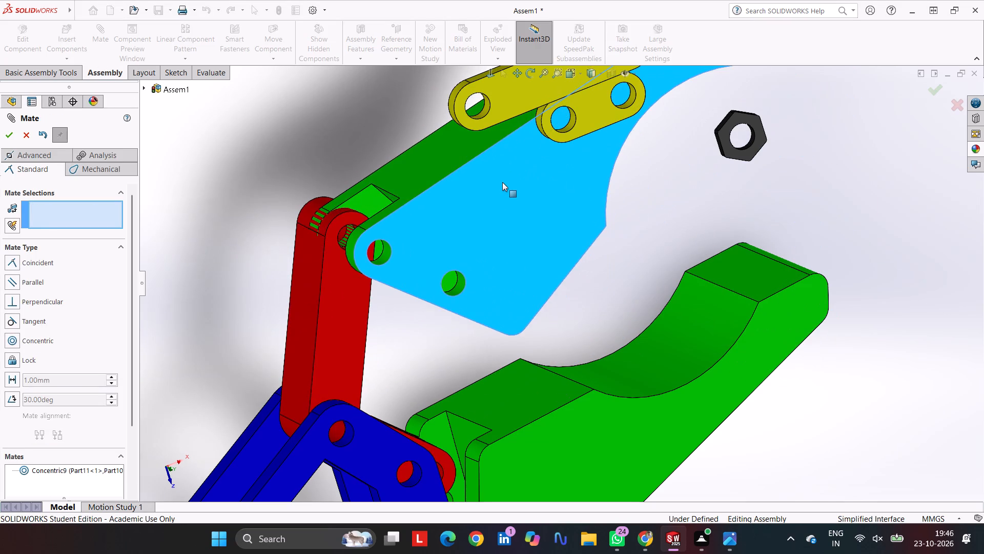
drag(502, 182, 475, 238)
Add a concentric mate between the first red arm's free-end hole and the second green jaw's fork-end hole.
scroll(521, 382, up, 5)
middle_drag(638, 420, 592, 333)
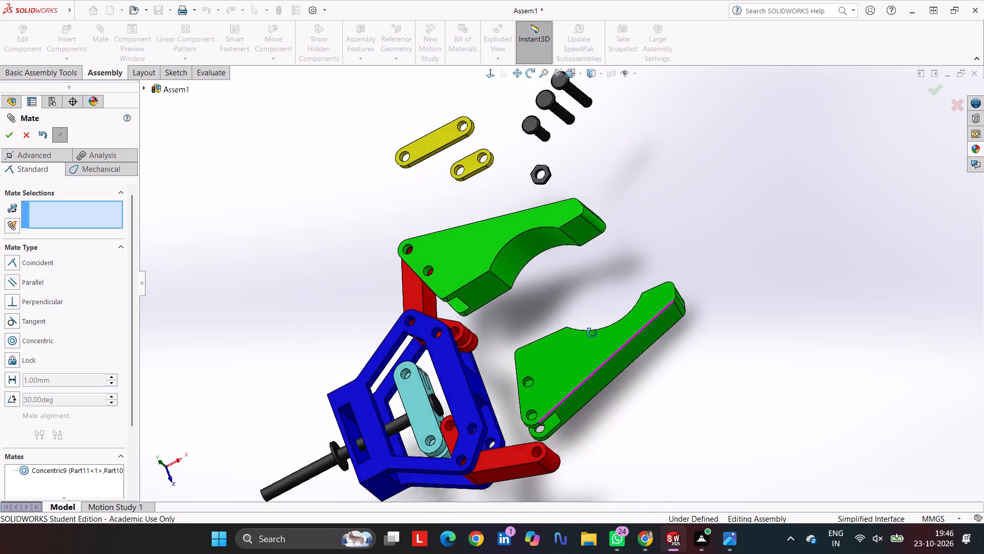
middle_drag(592, 333, 594, 328)
scroll(566, 430, down, 5)
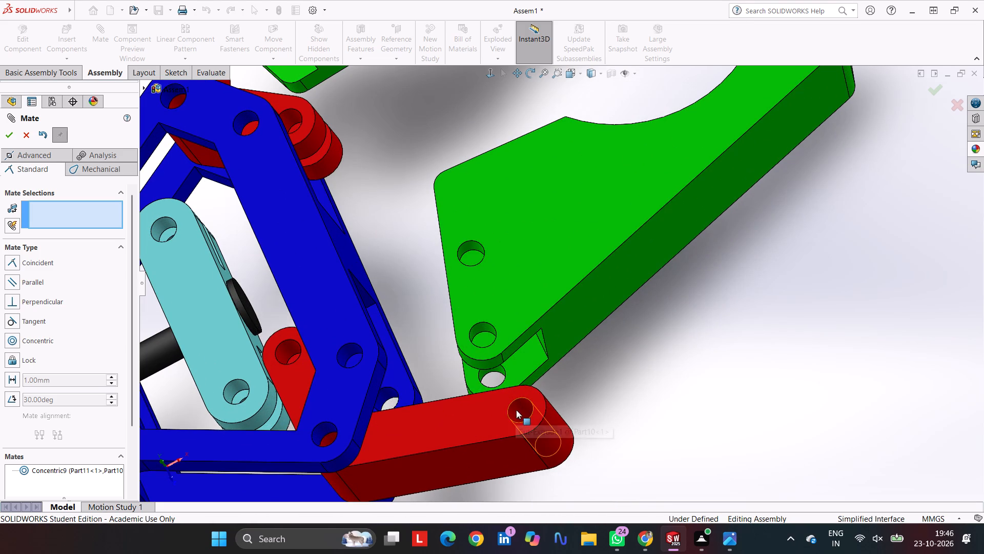
click(516, 410)
click(477, 328)
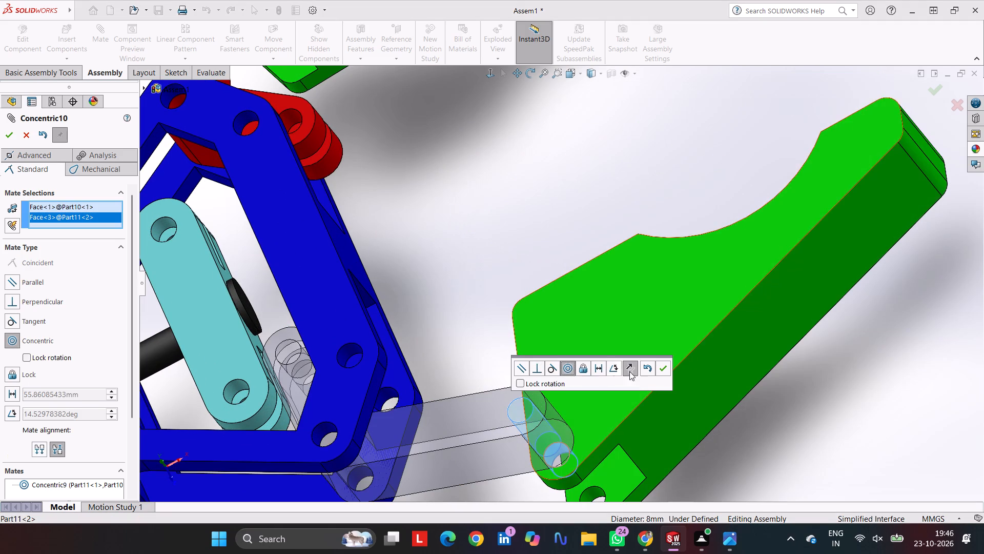
click(661, 367)
Swing the second green jaw and its red arm so the arm's slotted end moves toward the cyan link's end hole.
drag(688, 393, 687, 393)
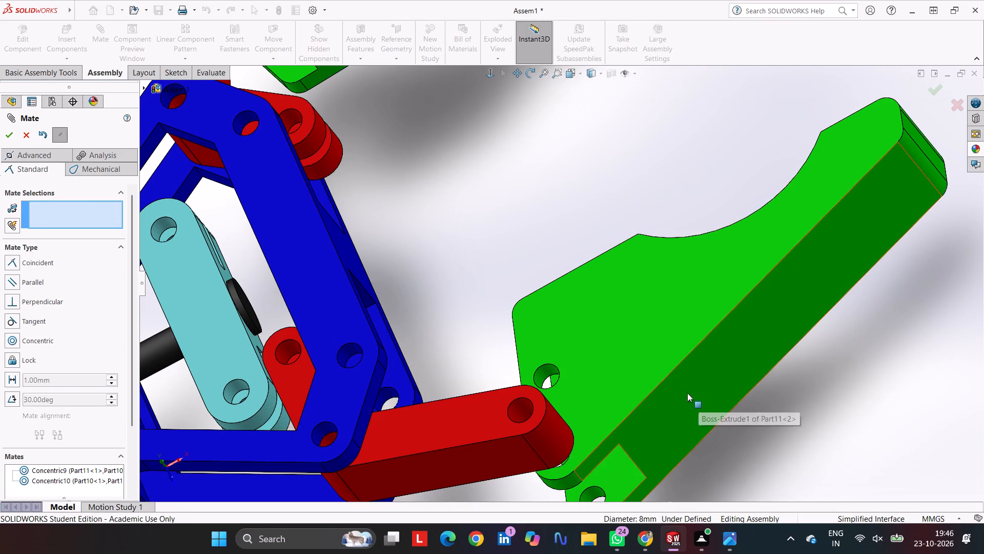
drag(687, 393, 705, 287)
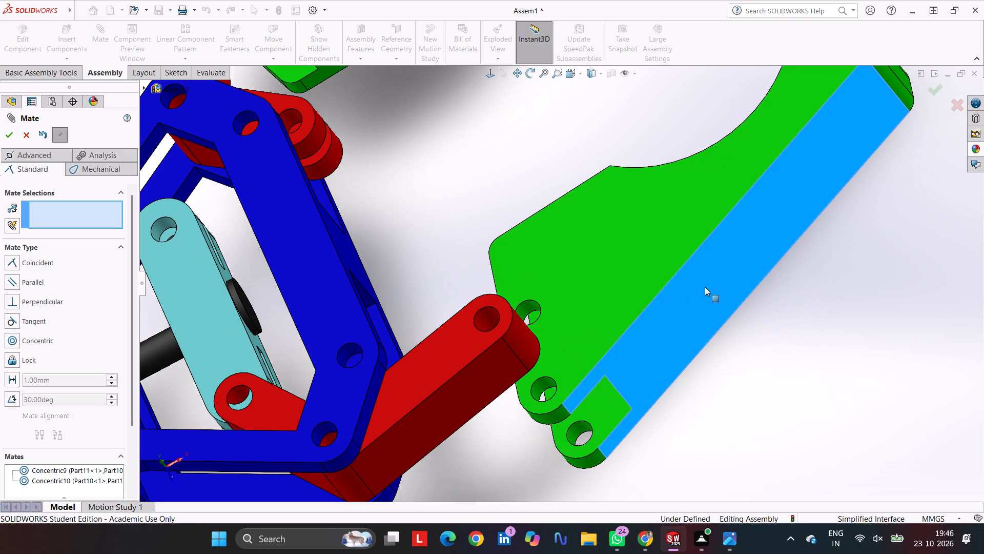
drag(705, 287, 705, 285)
Add a centered width mate between the second green jaw's two inner fork faces and the first red arm's two side faces.
scroll(638, 409, down, 2)
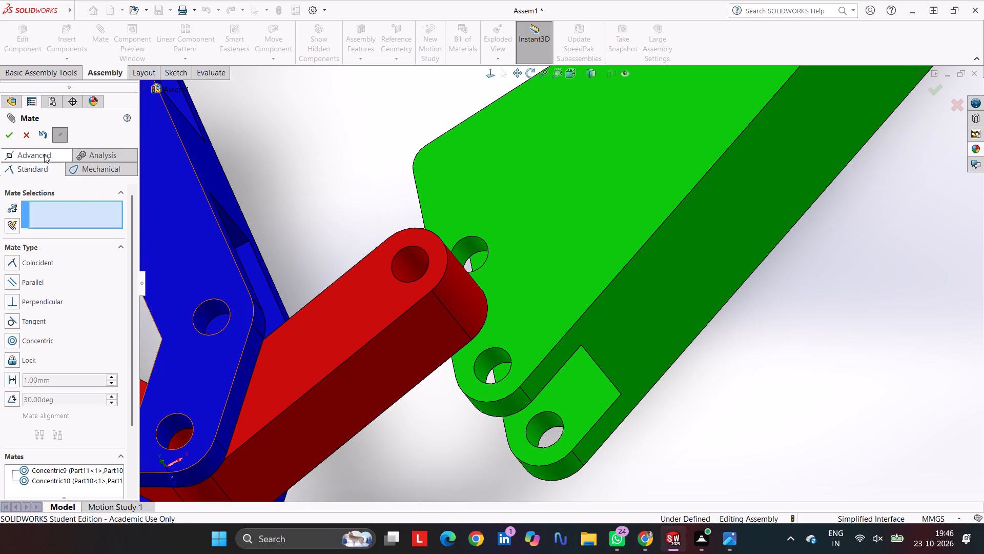
click(44, 154)
click(49, 296)
click(591, 393)
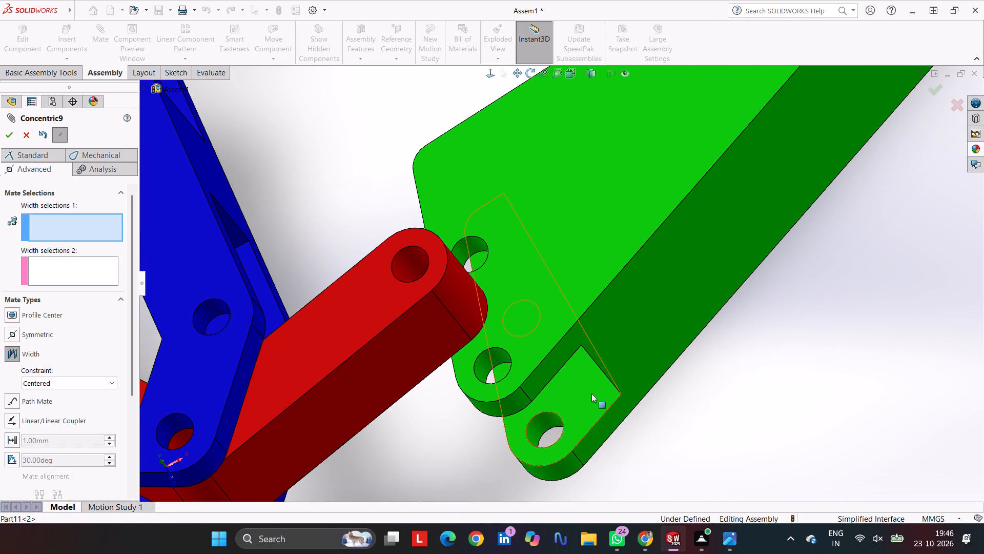
middle_drag(709, 395, 607, 315)
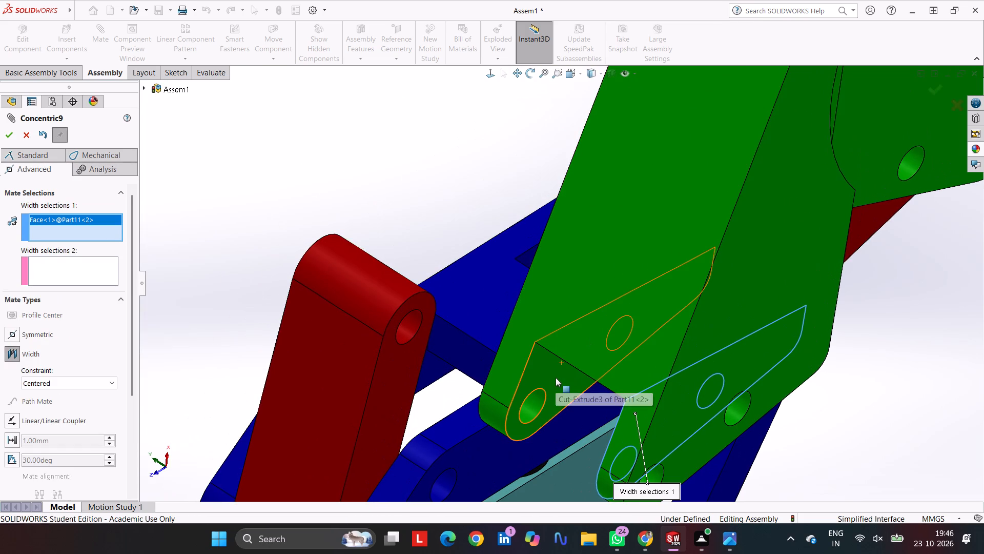
click(556, 378)
middle_drag(441, 374, 484, 399)
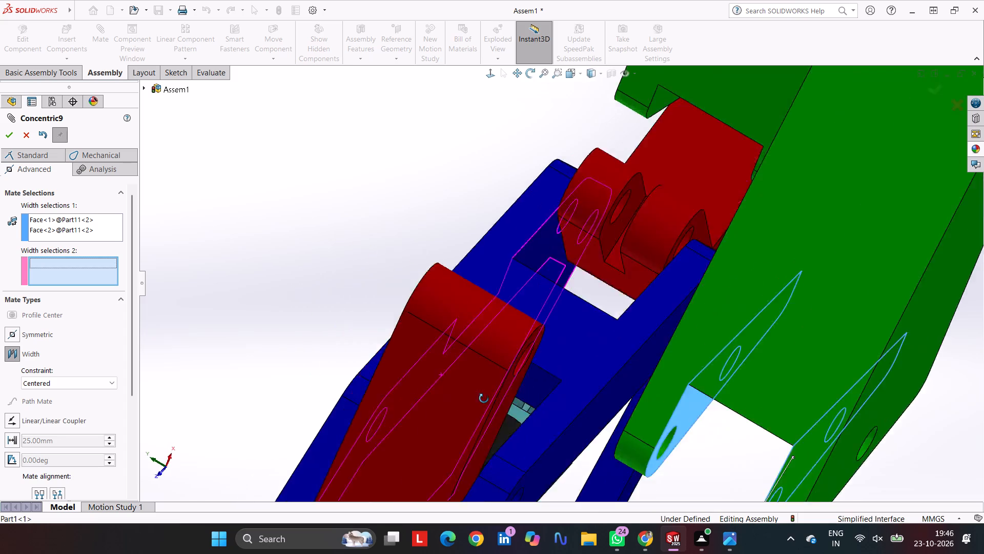
middle_drag(484, 399, 459, 348)
click(457, 359)
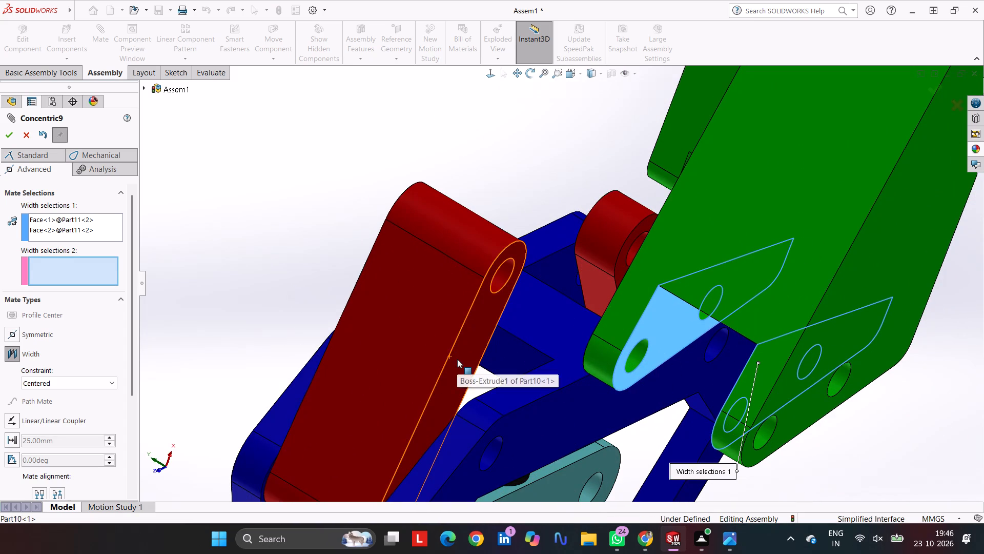
middle_drag(475, 276, 563, 364)
click(366, 265)
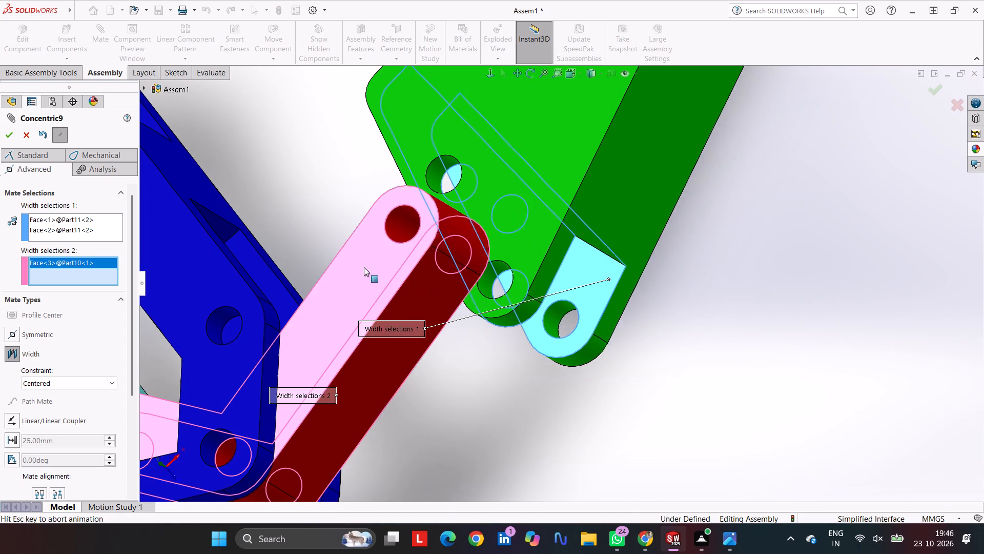
key(Return)
Add a centered width mate between the first green jaw's two inner fork faces and the second red arm's two side faces.
scroll(432, 283, up, 4)
scroll(381, 227, up, 3)
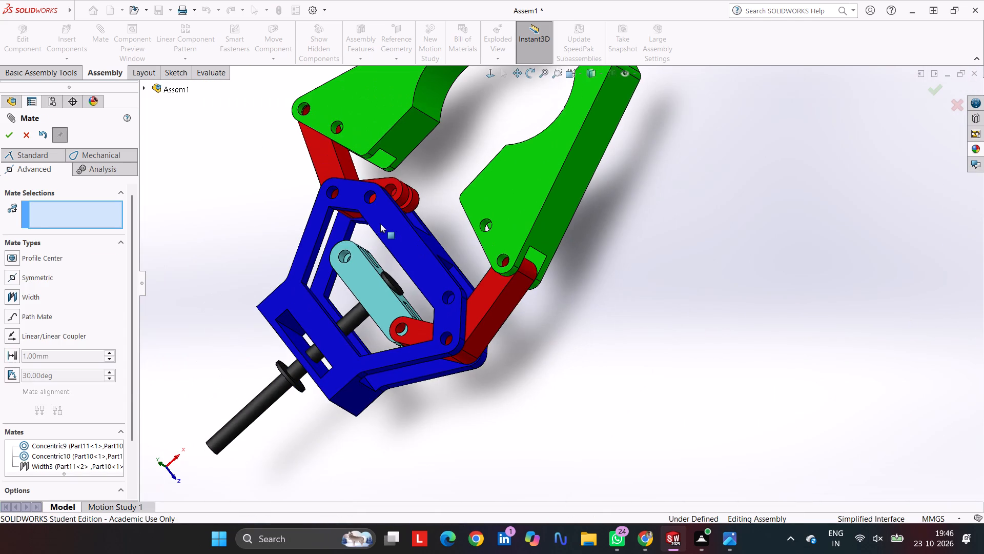
scroll(399, 172, down, 5)
middle_drag(379, 214, 501, 308)
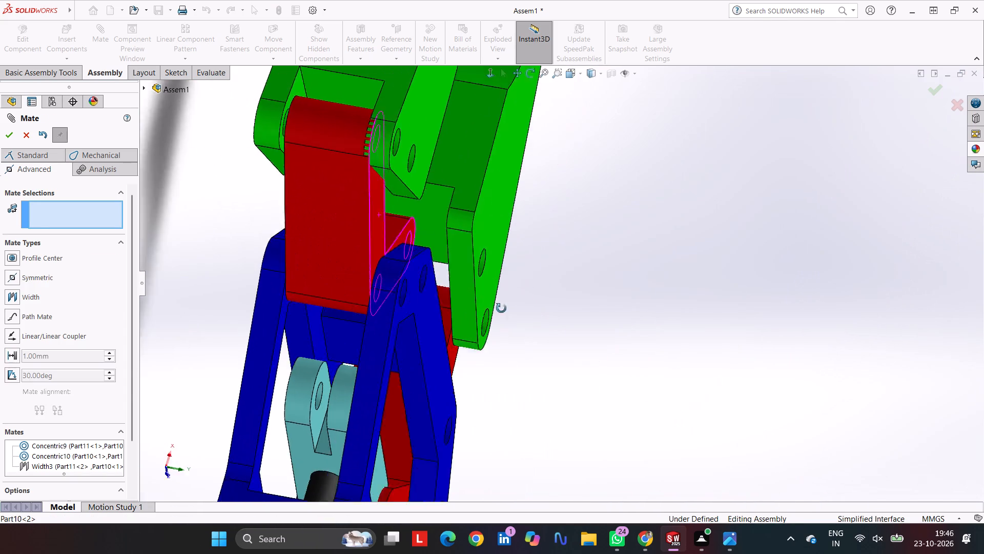
middle_drag(501, 308, 480, 312)
click(283, 87)
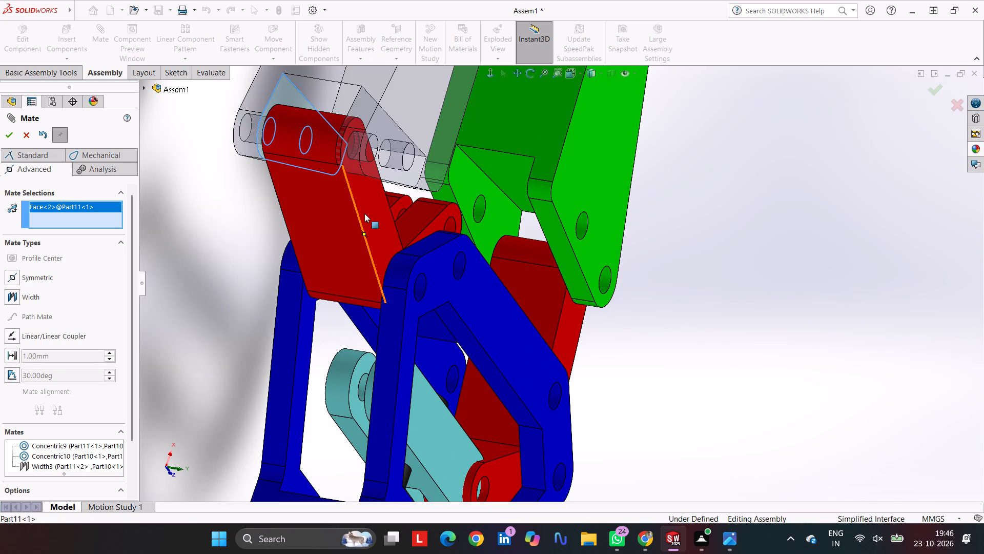
middle_drag(369, 215, 432, 219)
click(404, 96)
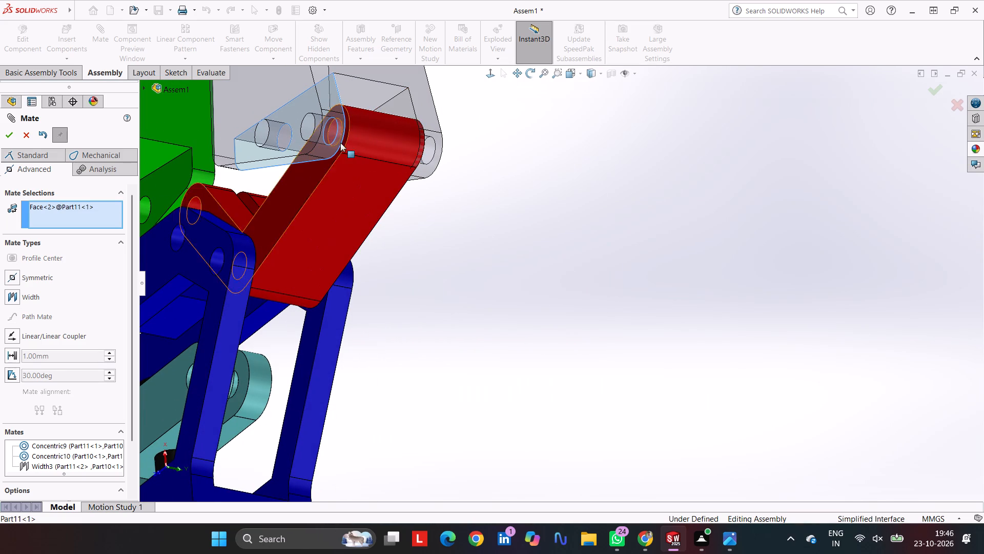
click(29, 297)
click(398, 106)
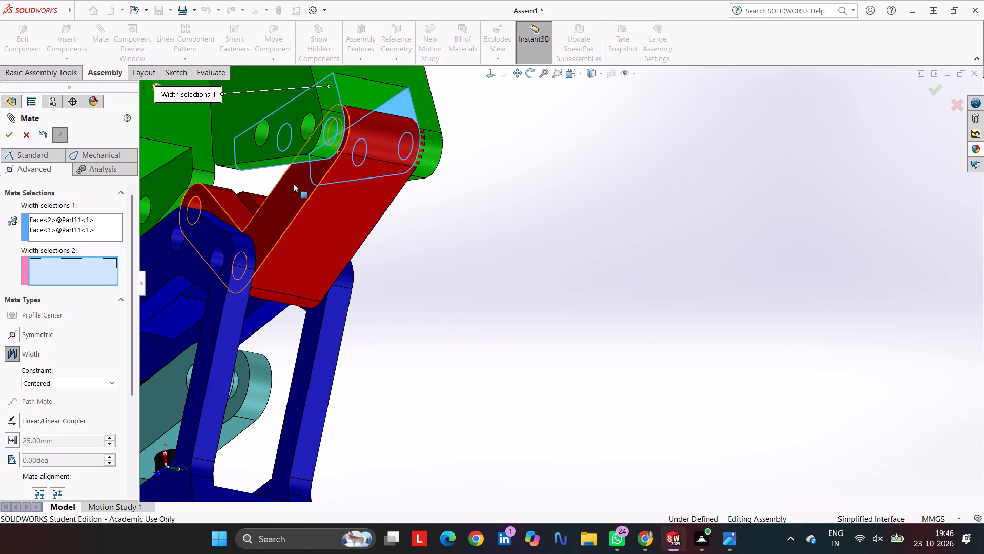
click(295, 187)
click(290, 197)
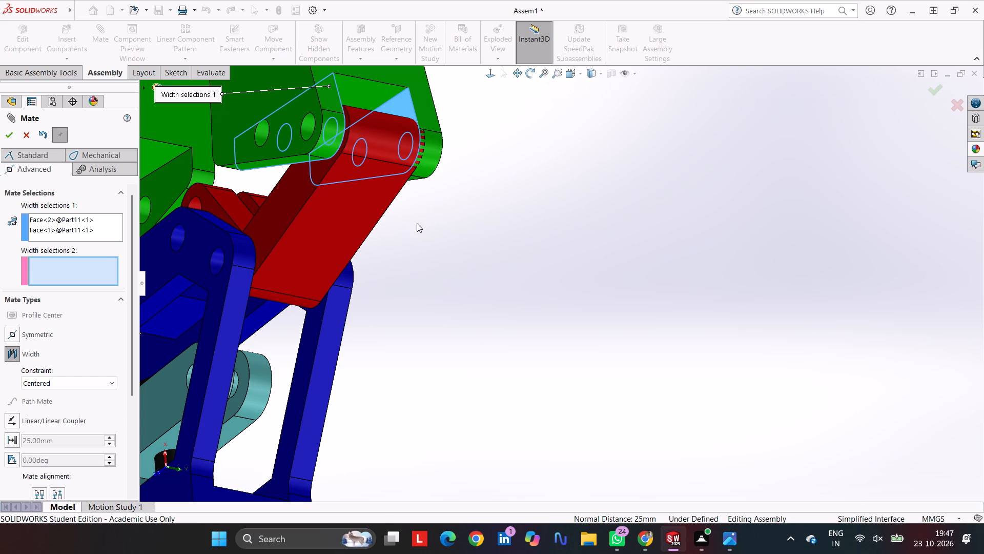
click(291, 191)
middle_drag(469, 234, 448, 225)
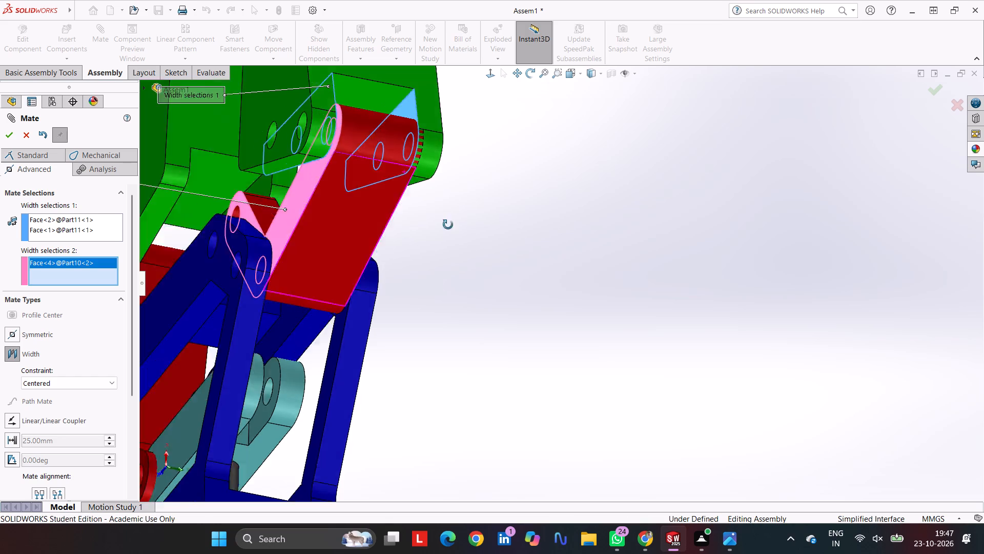
middle_drag(448, 225, 361, 181)
click(446, 228)
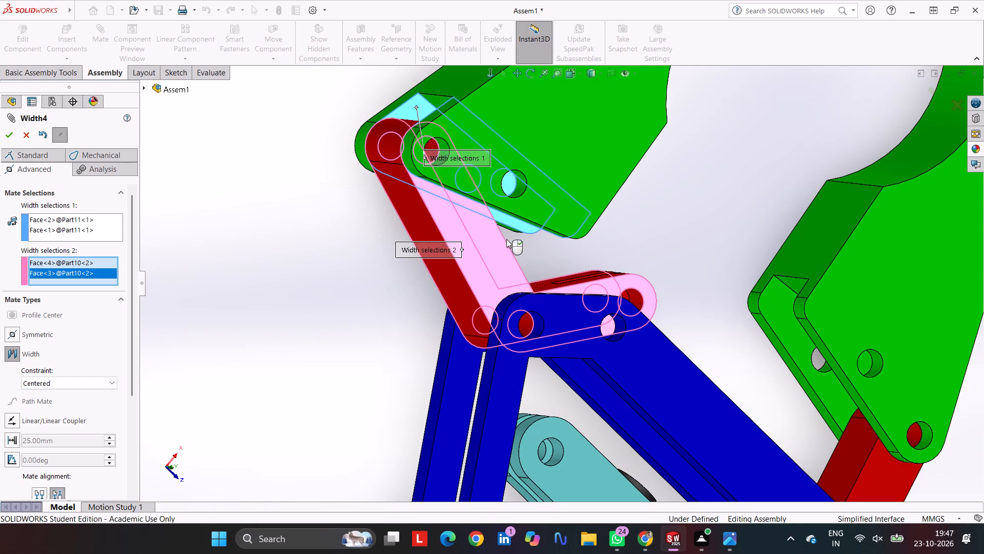
click(13, 135)
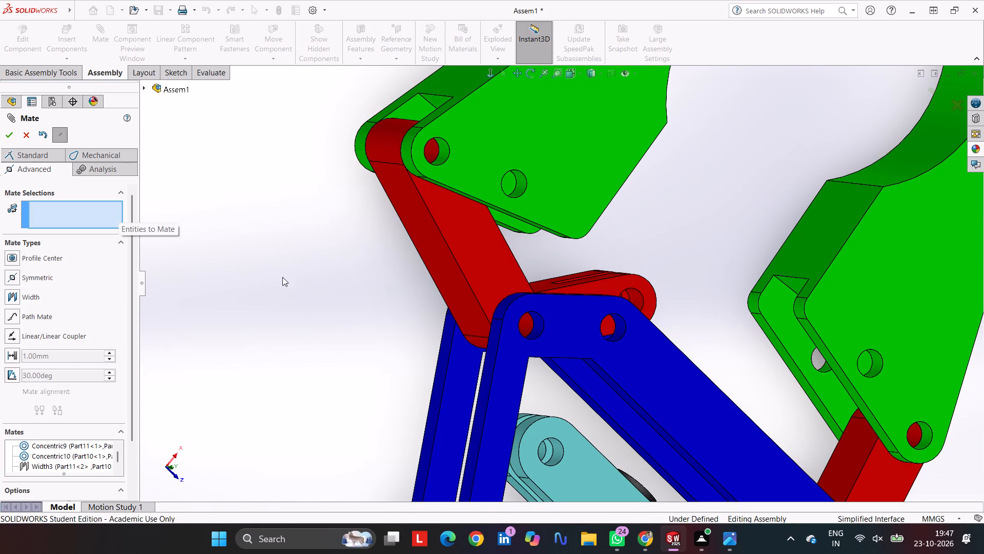
click(282, 277)
Swing both green jaws and their red arms so the jaws sit apart and the second arm's slotted end nears the cyan link.
scroll(384, 308, up, 4)
scroll(473, 318, up, 2)
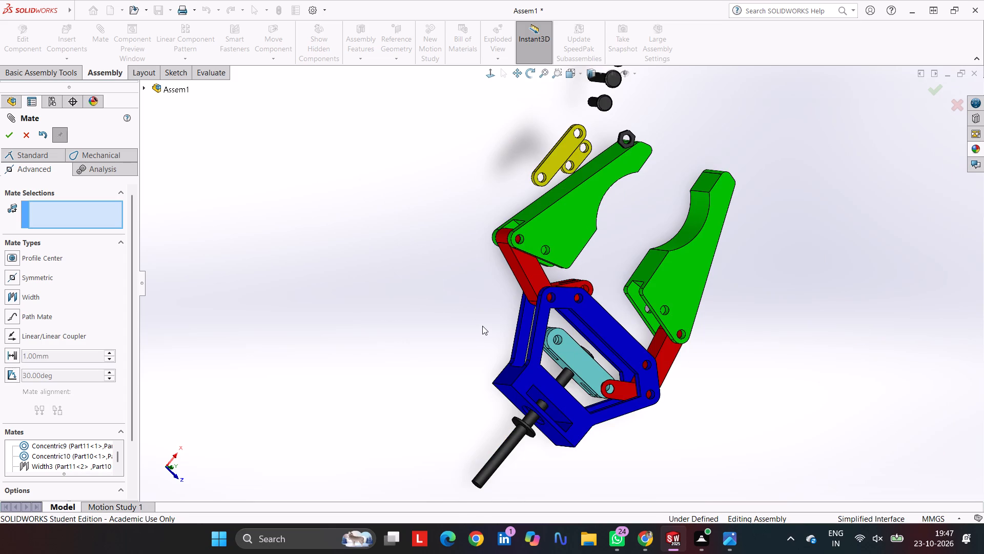
key(ctrl+7)
scroll(616, 332, down, 3)
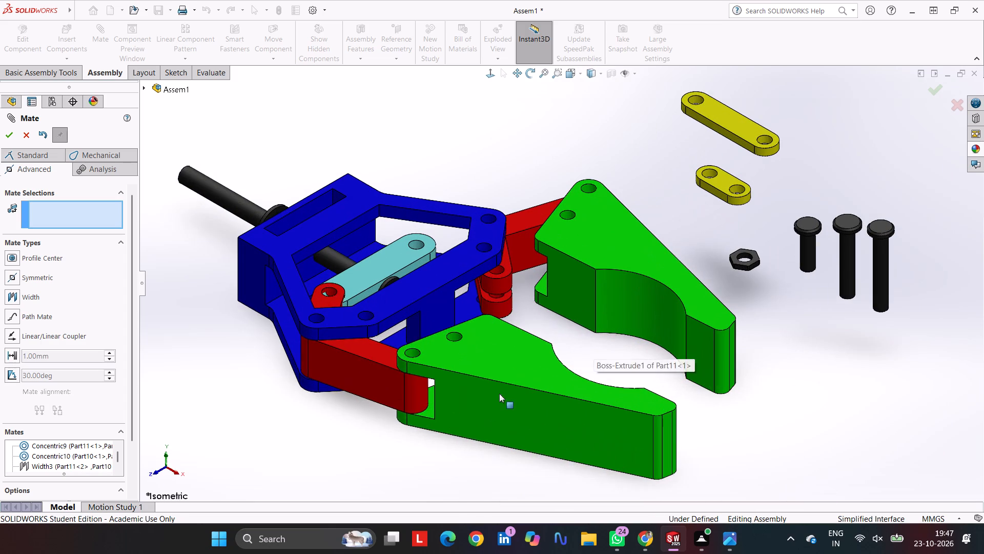
drag(515, 365, 414, 408)
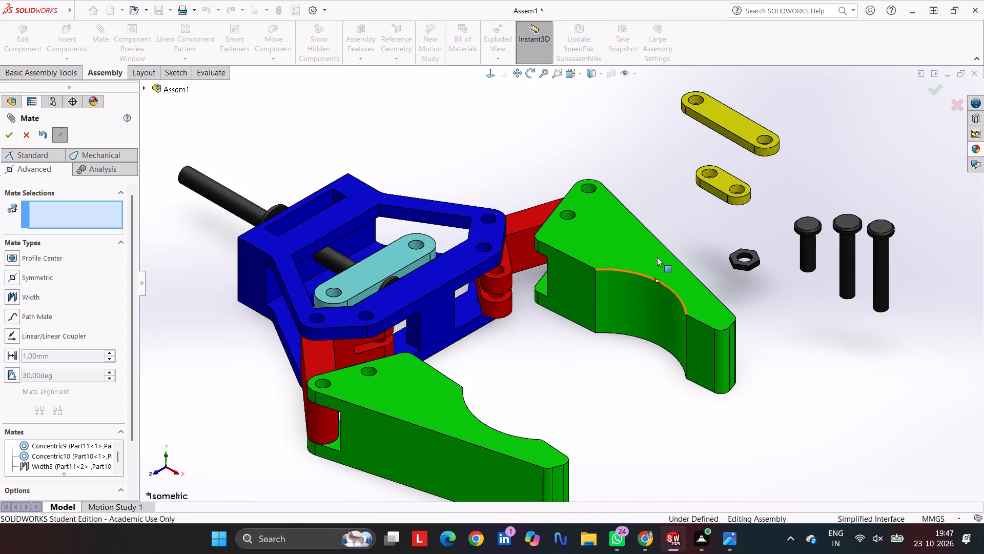
drag(641, 260, 695, 264)
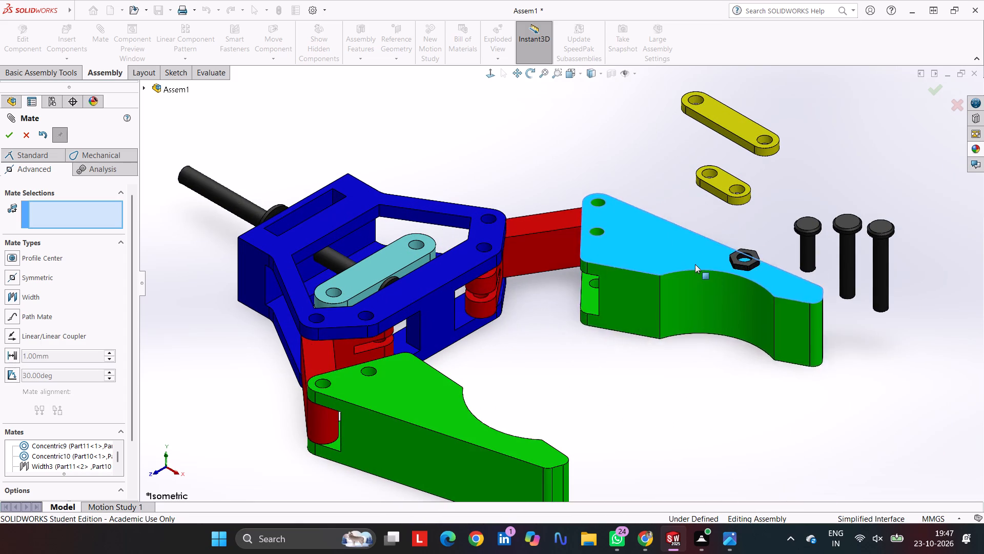
drag(695, 264, 682, 275)
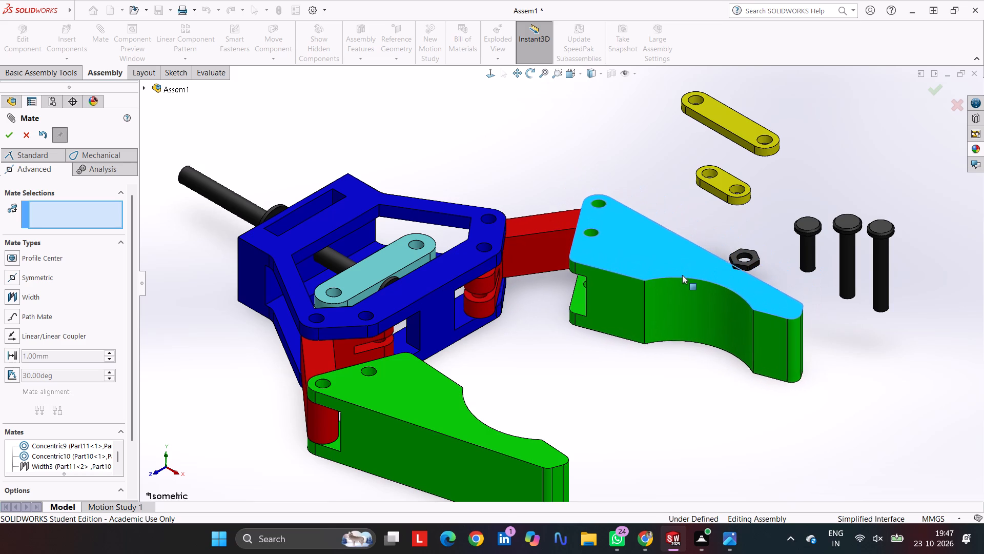
drag(682, 275, 659, 323)
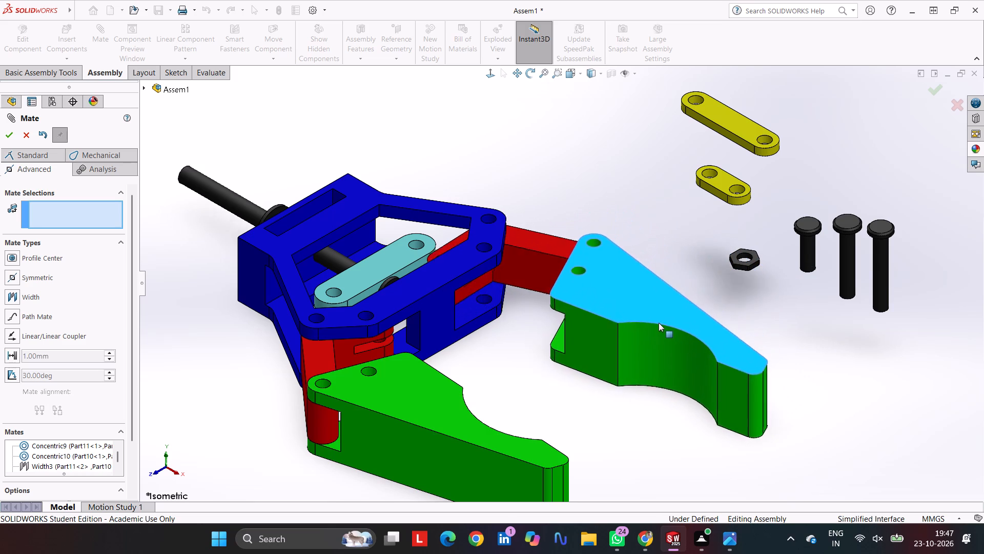
drag(659, 323, 649, 332)
Move the longer loose yellow link toward the green jaws, beside the shorter yellow link, and finish mating.
drag(736, 124, 686, 189)
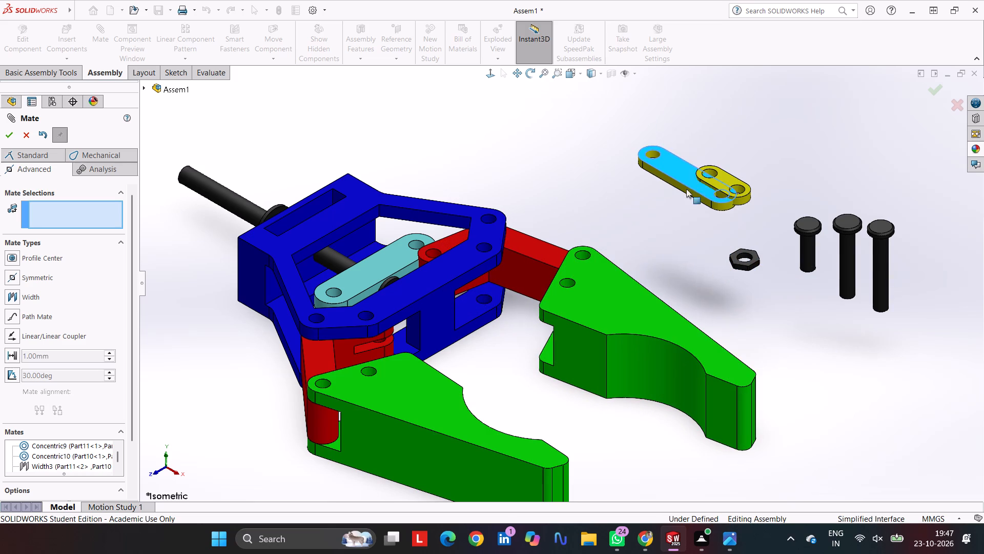
drag(686, 189, 680, 196)
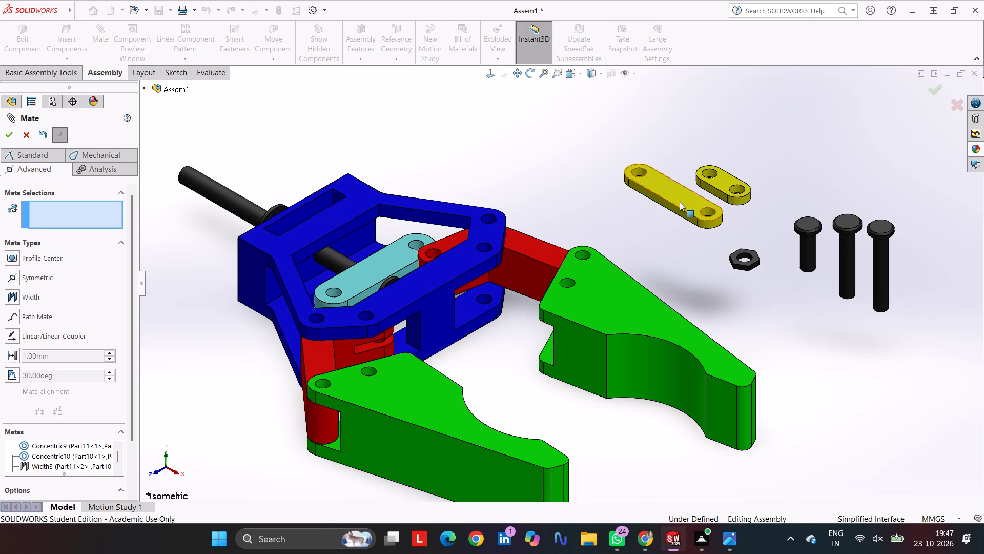
middle_drag(491, 376, 522, 343)
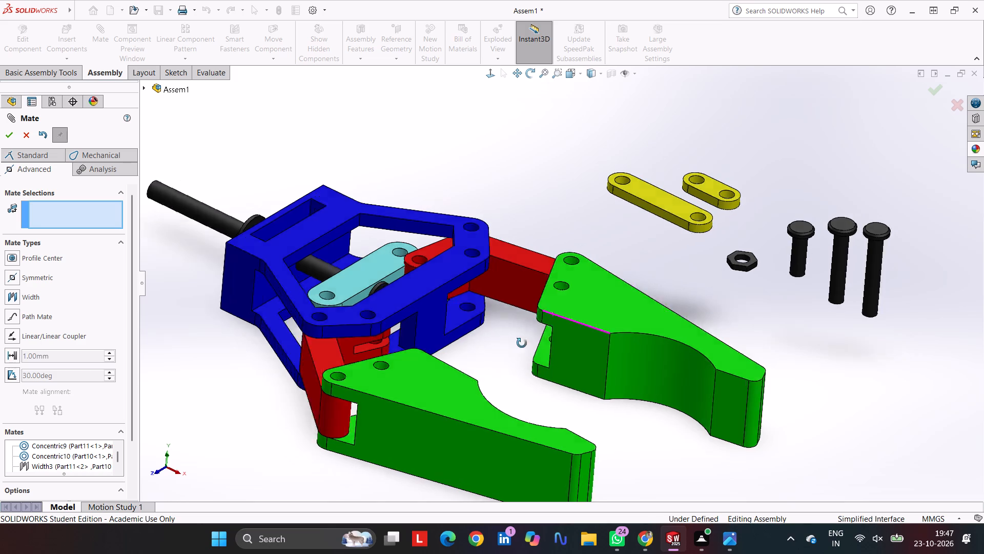
middle_drag(522, 343, 458, 383)
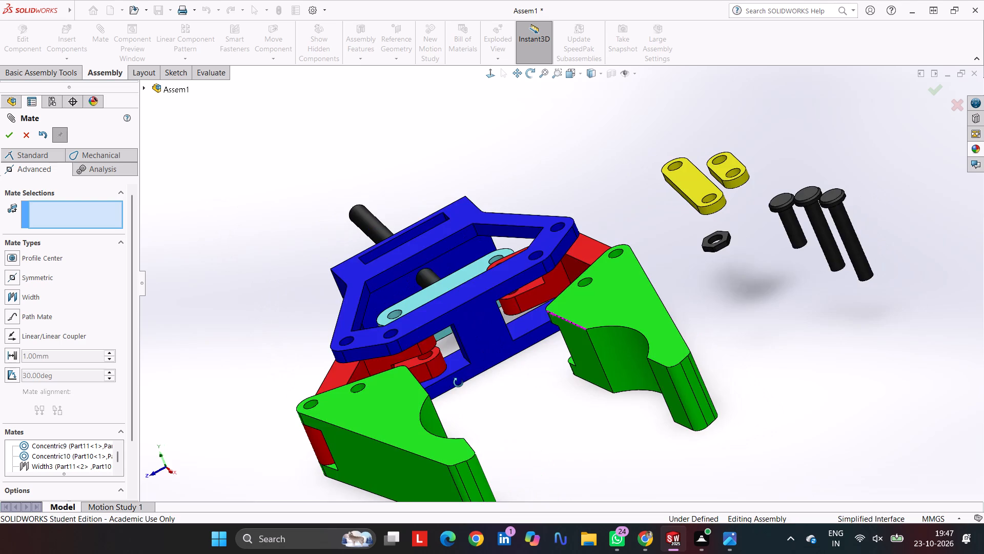
middle_drag(458, 383, 509, 380)
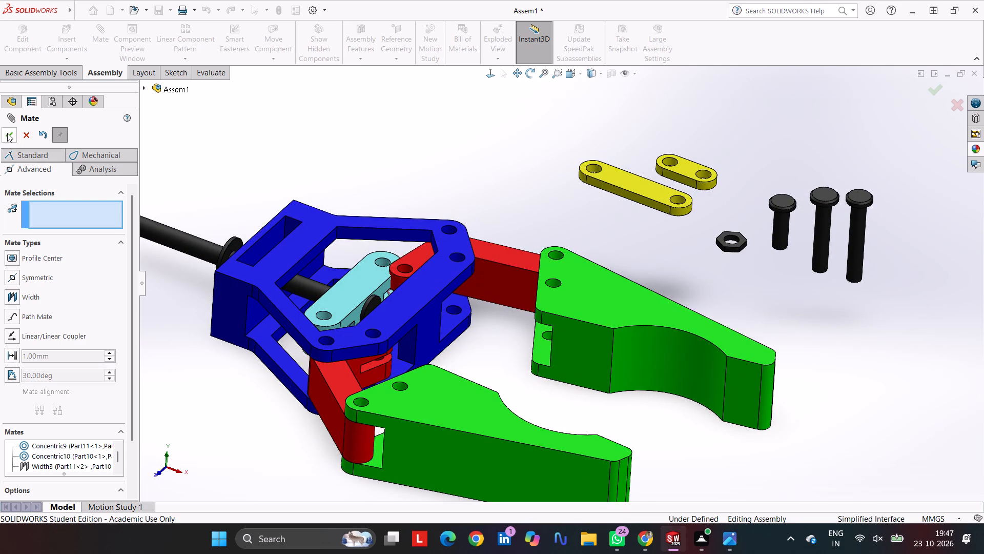
click(7, 133)
click(384, 176)
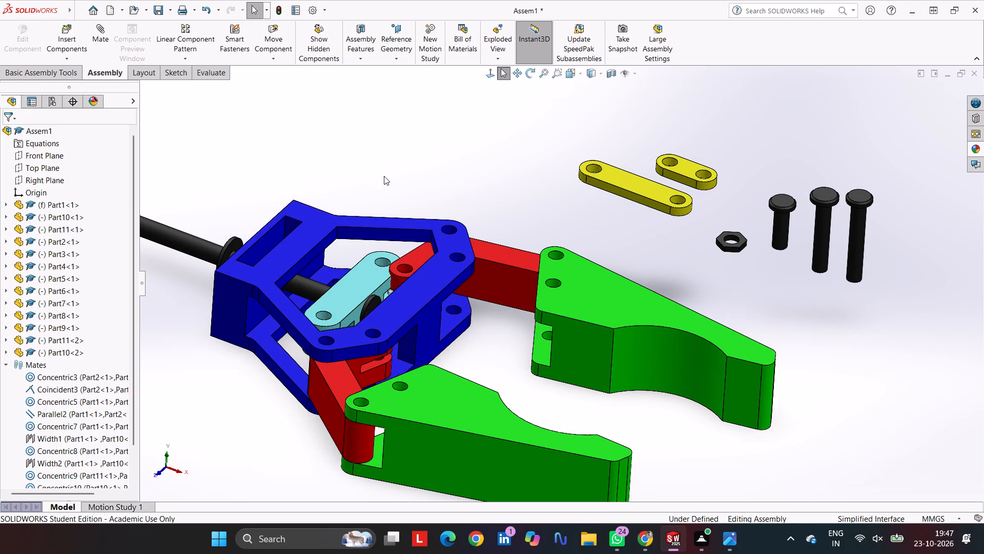
Copy the short yellow link, Part5, and paste a second instance beside the longer yellow link.
click(691, 169)
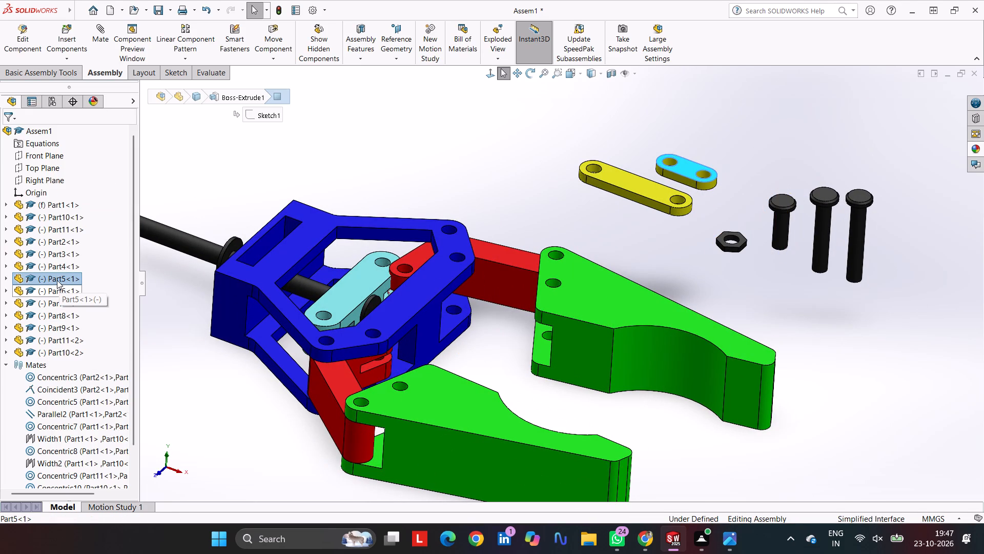
click(57, 279)
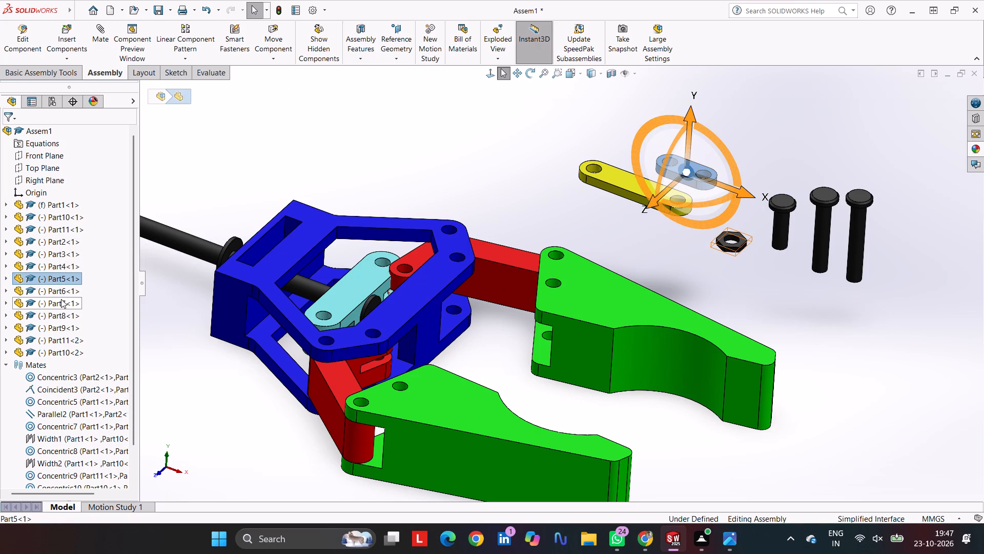
key(ctrl+c)
key(ctrl+v)
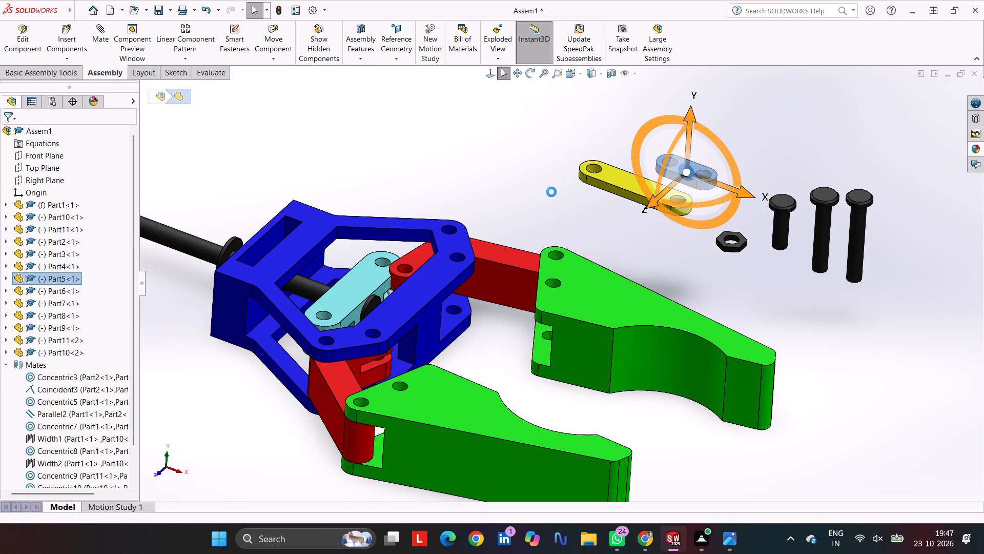
click(532, 138)
Copy the long yellow link, Part4, and paste a second instance near the other yellow links.
click(622, 186)
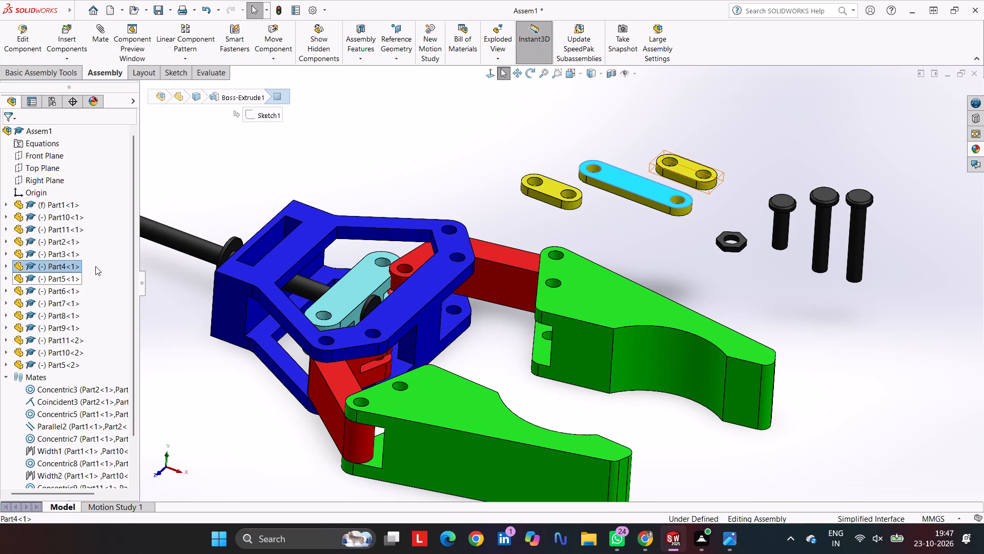
click(56, 264)
key(ctrl+c)
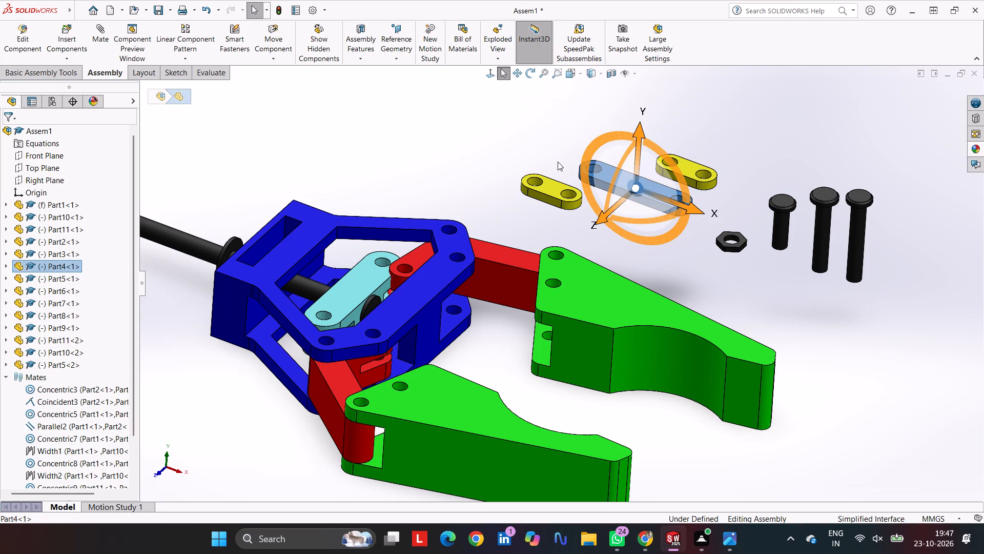
key(ctrl+v)
click(446, 146)
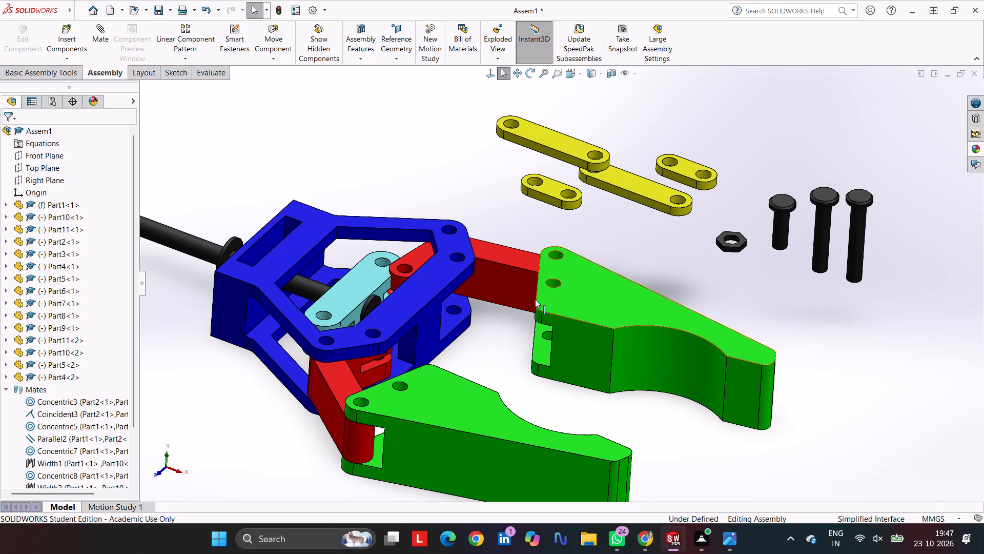
Swing the first red arm and its green jaw outward so the arm's slotted end projects clear of the blue frame.
drag(339, 384, 330, 396)
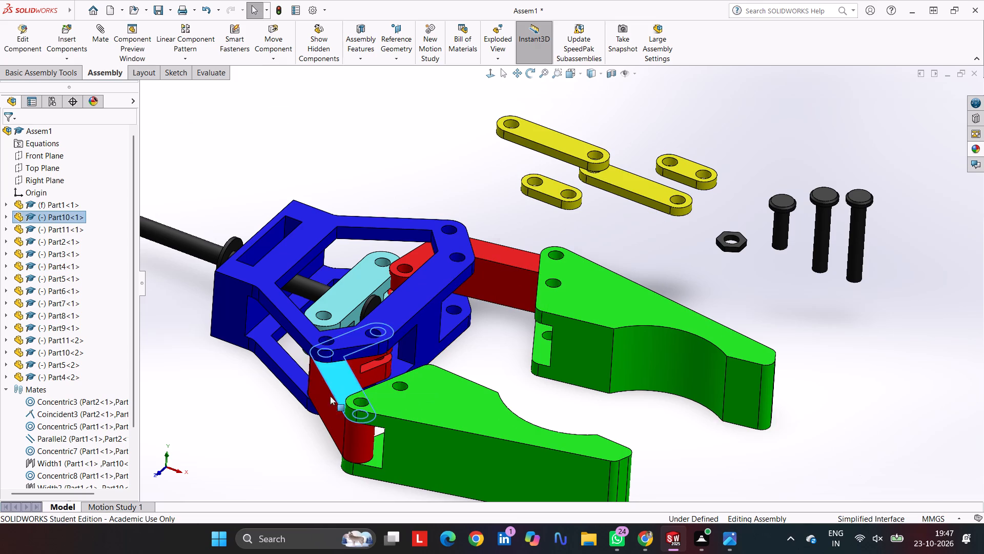
drag(330, 396, 199, 460)
drag(465, 443, 259, 509)
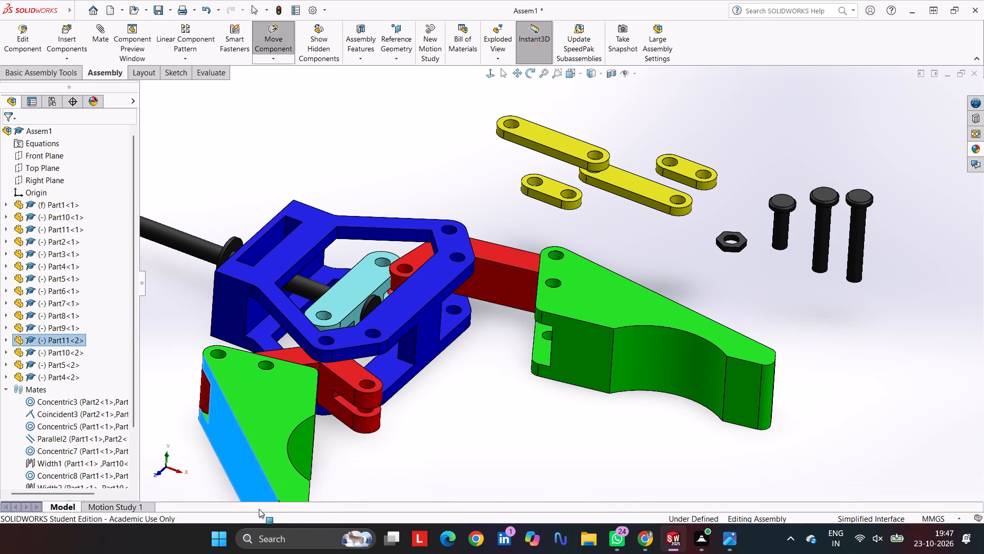
drag(259, 509, 258, 508)
click(402, 427)
Move the copied short yellow link next to the first red arm's slotted end.
drag(553, 188, 450, 396)
scroll(425, 401, down, 4)
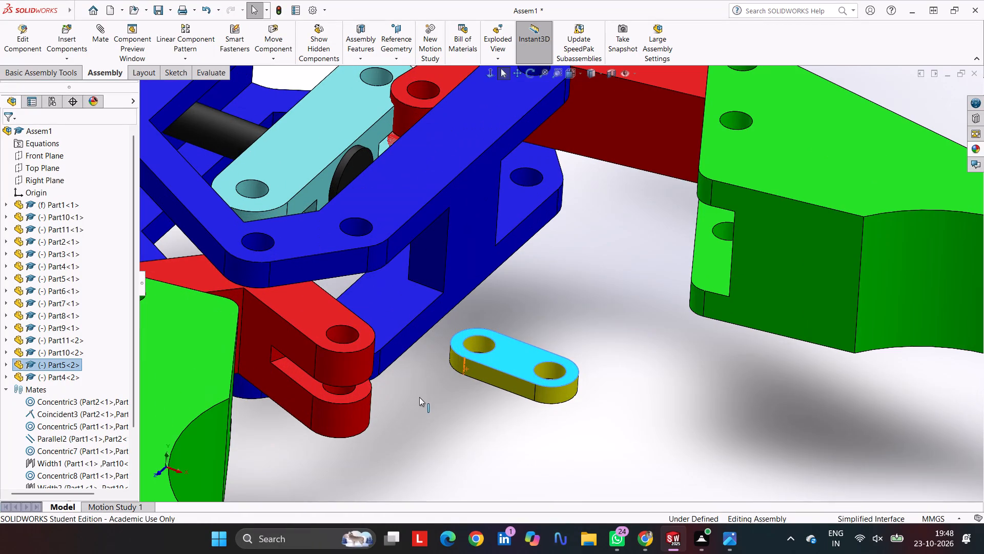
key(Escape)
key(Escape)
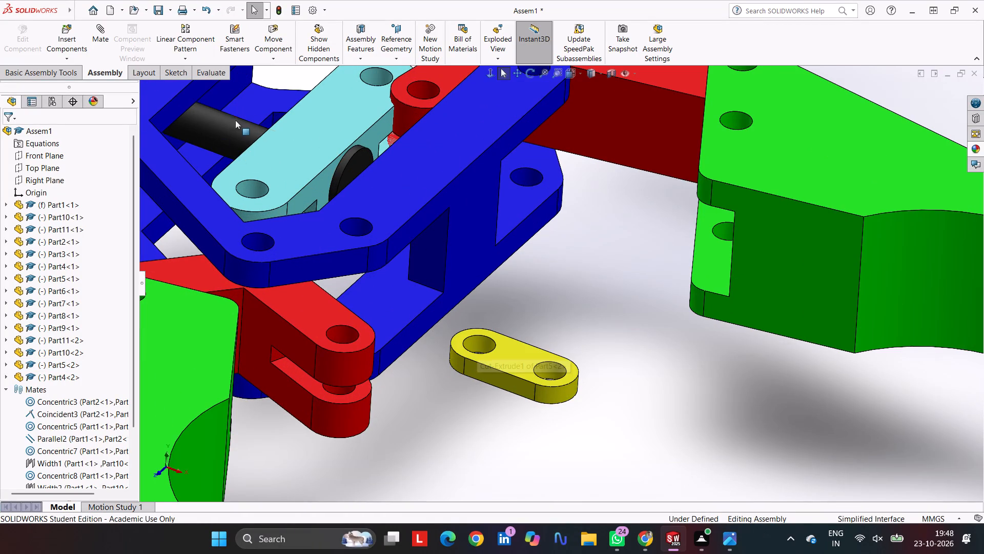
Add a concentric mate between the first red arm's slotted-end hole and the nearest hole of the copied short yellow link.
click(99, 30)
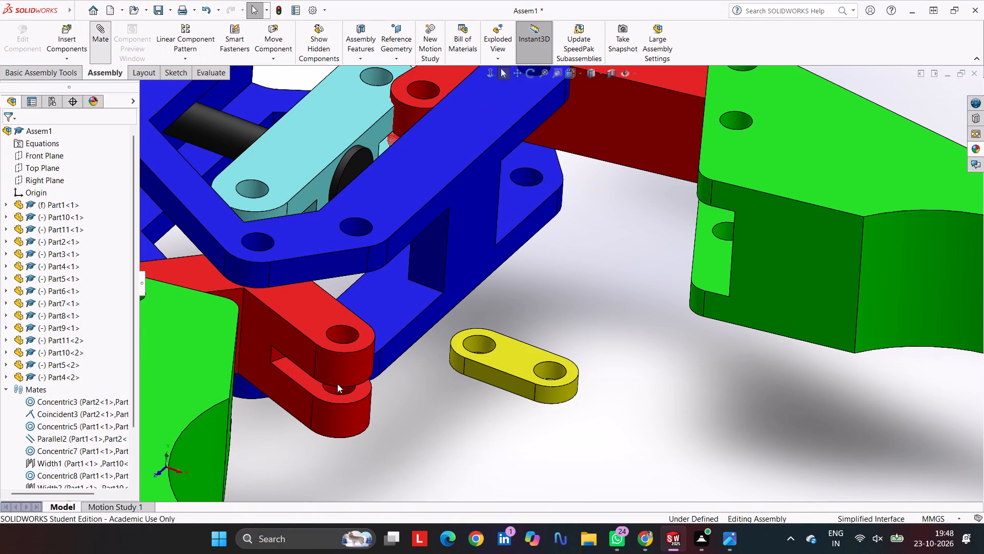
click(339, 329)
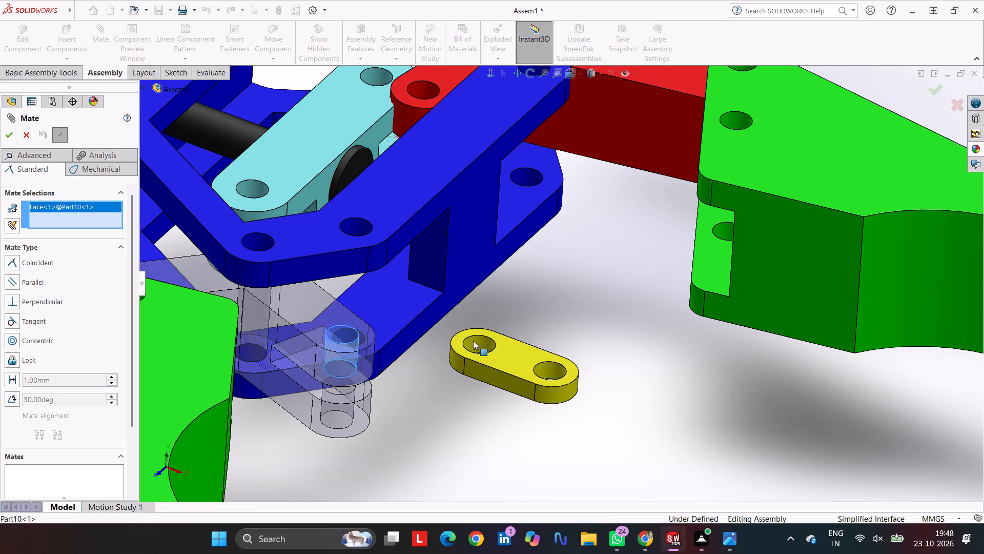
click(473, 340)
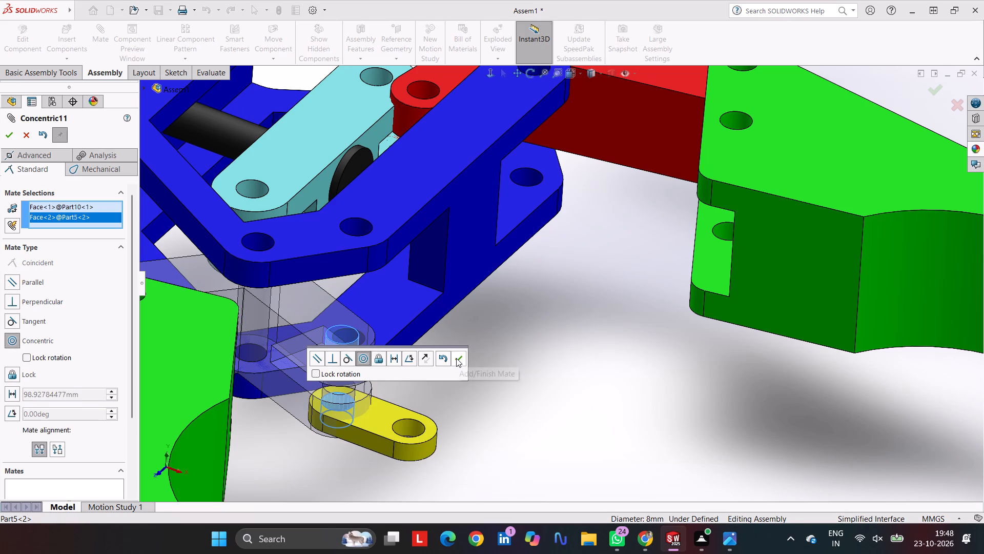
click(456, 358)
Add a concentric mate between the cyan link's nearest end hole and the free hole of the copied short yellow link.
click(404, 425)
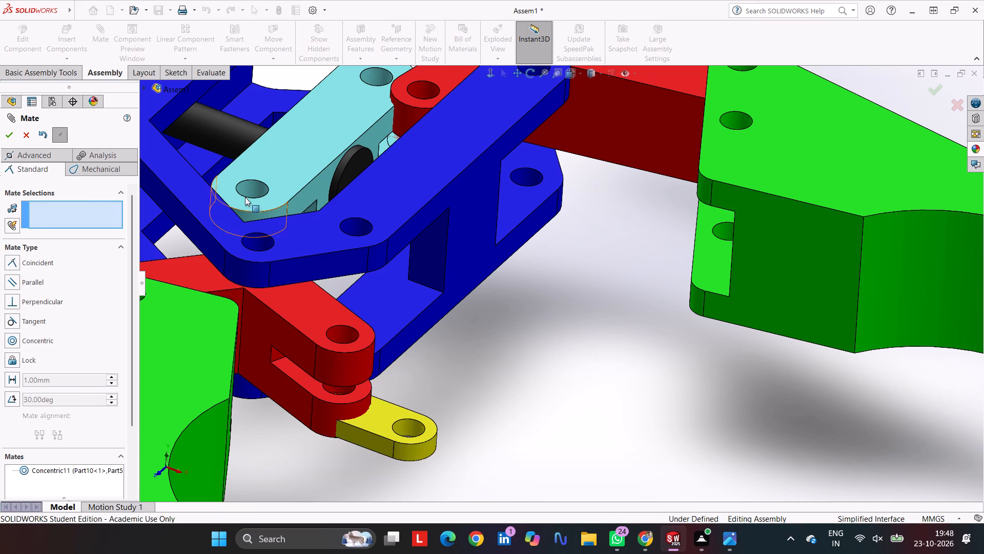
ctrl+click(249, 187)
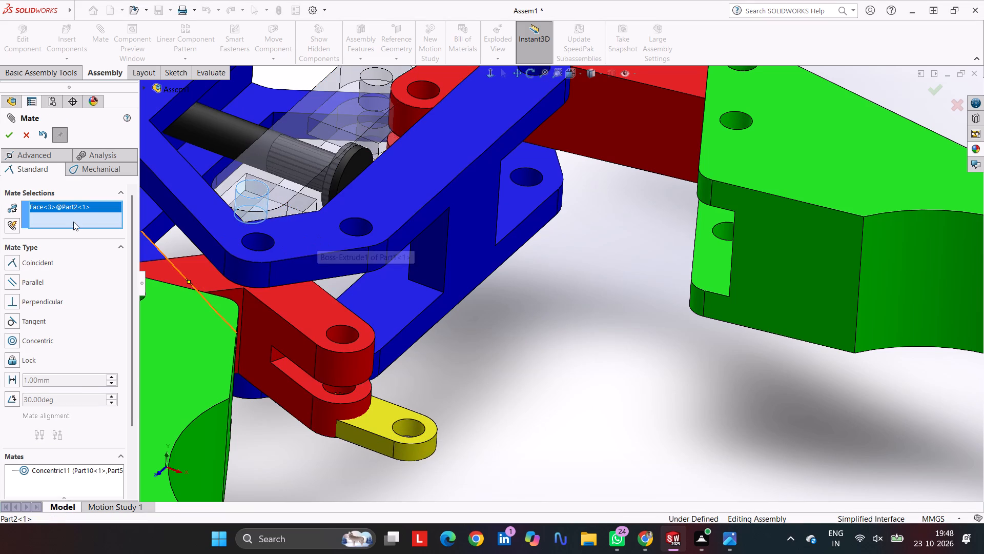
click(12, 134)
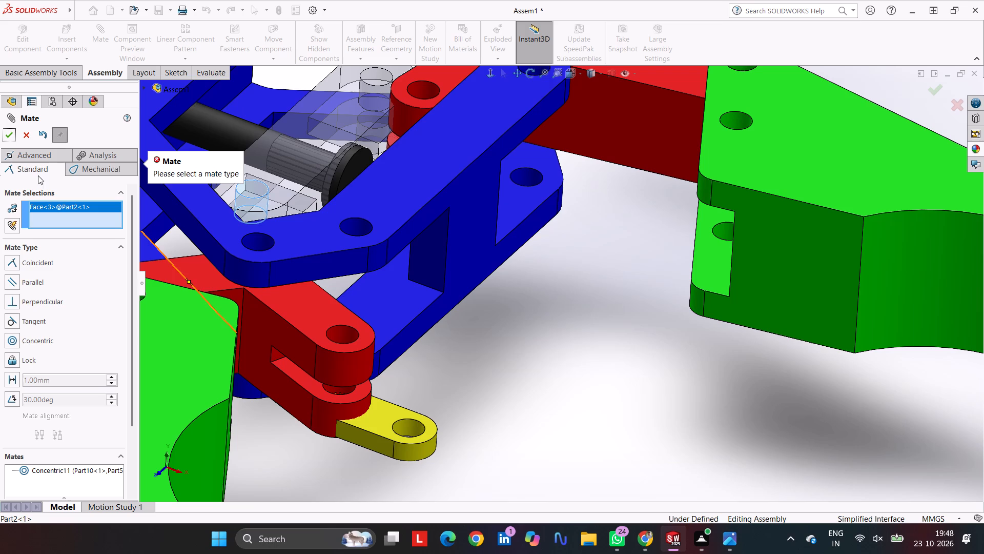
ctrl+click(407, 426)
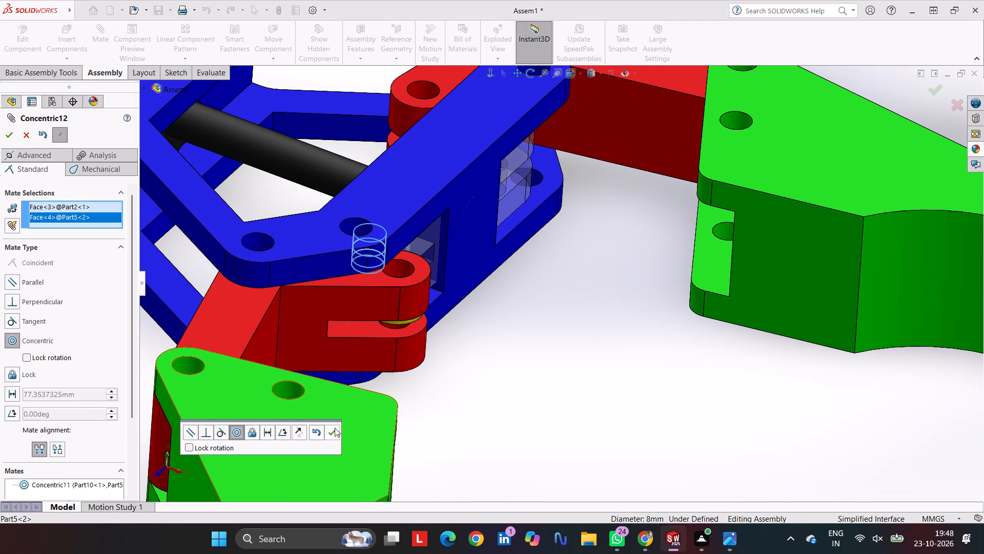
click(329, 429)
Swing the first green jaw toward the other jaw and slide the copied short yellow link out of the cyan link's slot.
drag(269, 427, 305, 432)
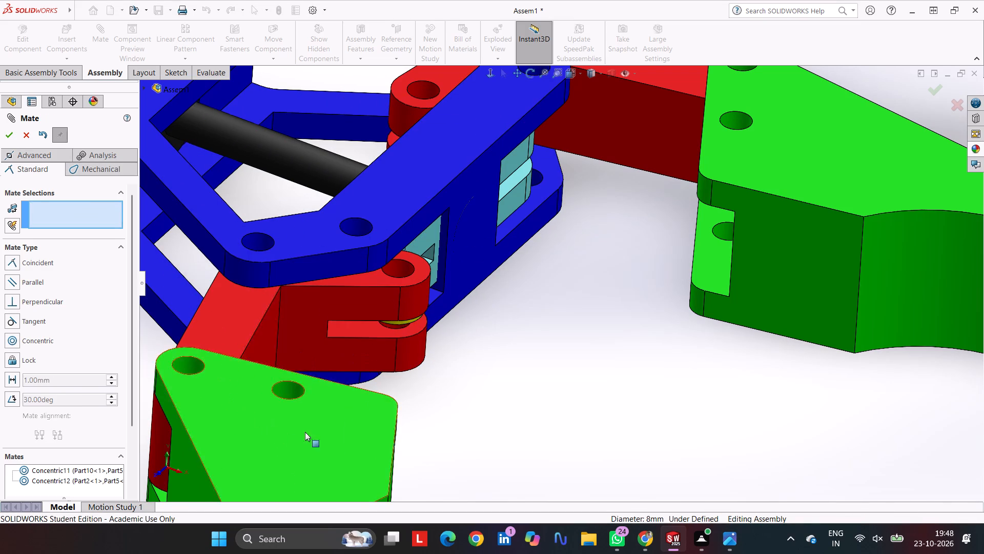
drag(305, 432, 563, 312)
middle_drag(376, 278, 402, 383)
scroll(266, 309, down, 3)
middle_drag(351, 327, 369, 156)
drag(362, 305, 352, 339)
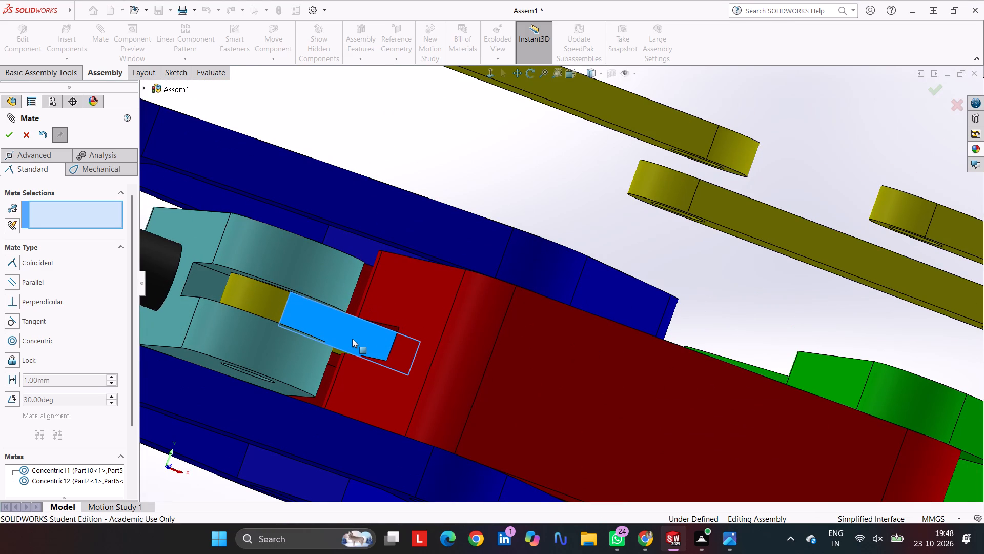
drag(352, 339, 367, 274)
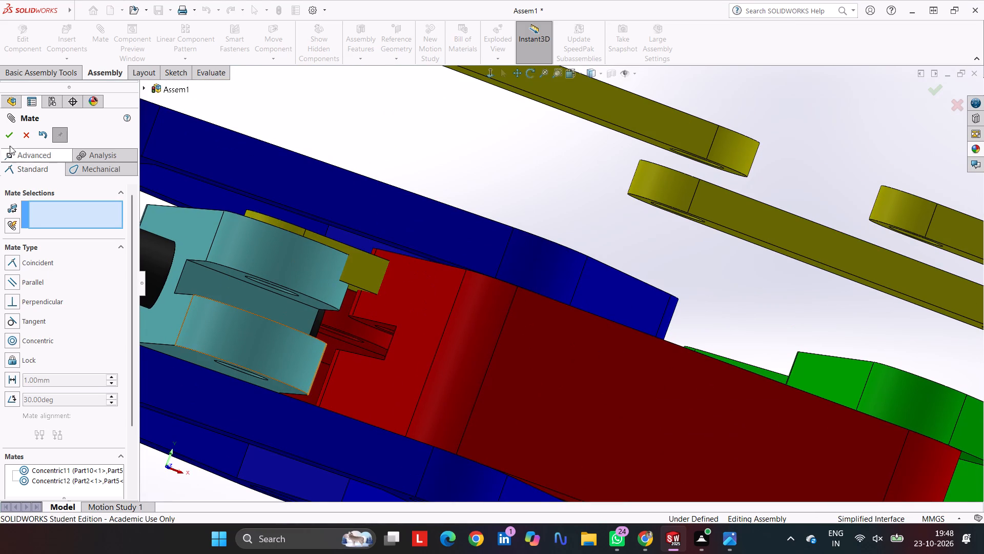
click(7, 132)
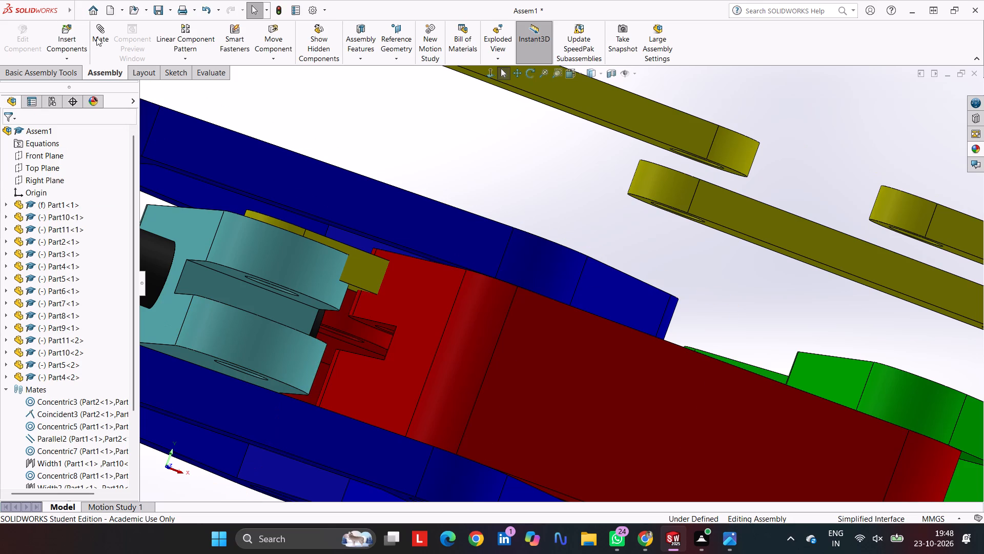
Add a centered width mate between the cyan link's inner slot faces and the two flat faces of the copied short yellow link.
click(104, 34)
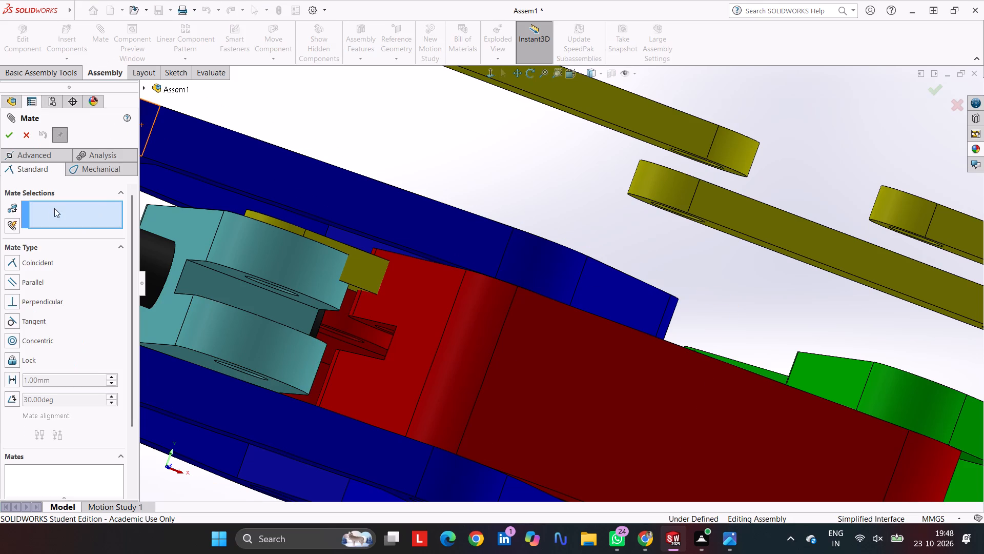
click(43, 154)
click(31, 299)
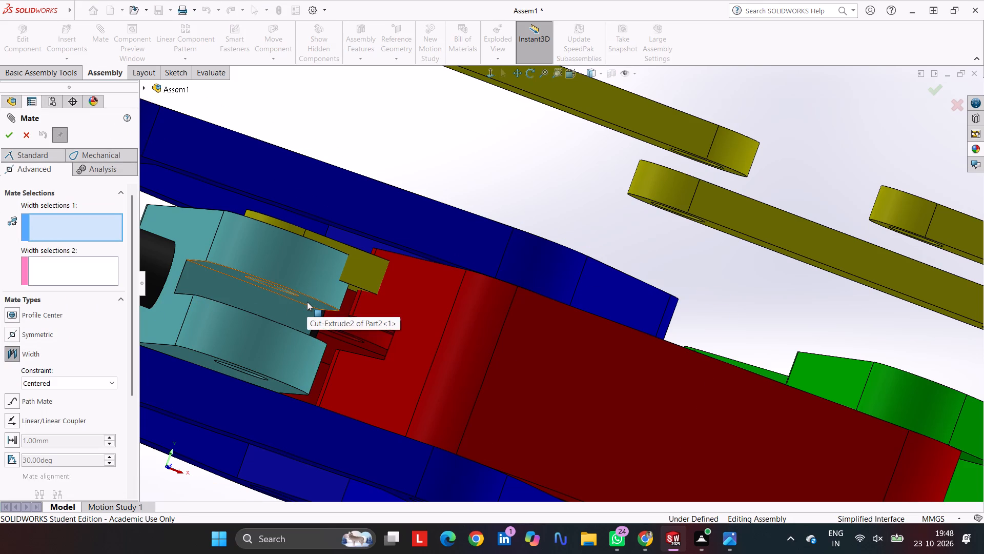
click(307, 302)
middle_drag(317, 251, 317, 293)
click(296, 313)
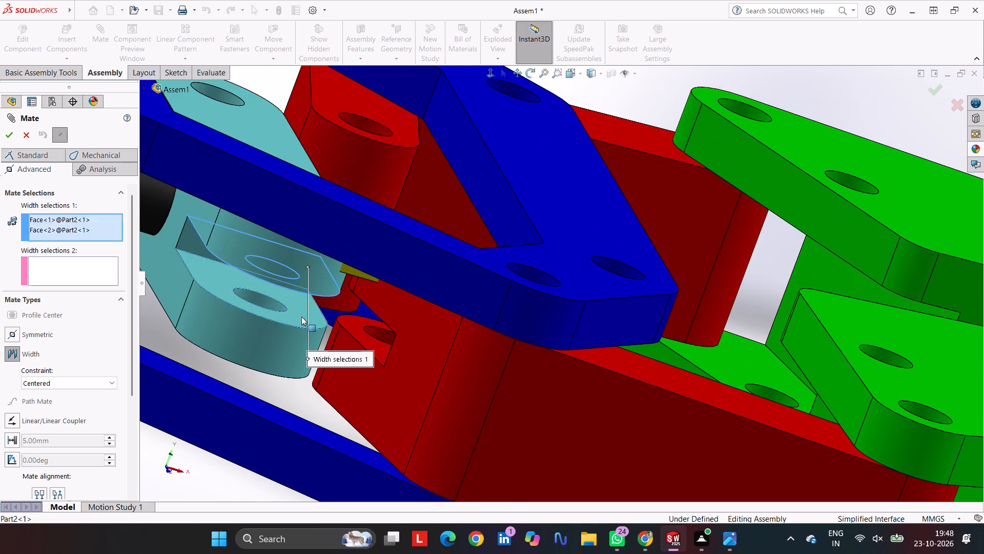
middle_drag(334, 297, 347, 250)
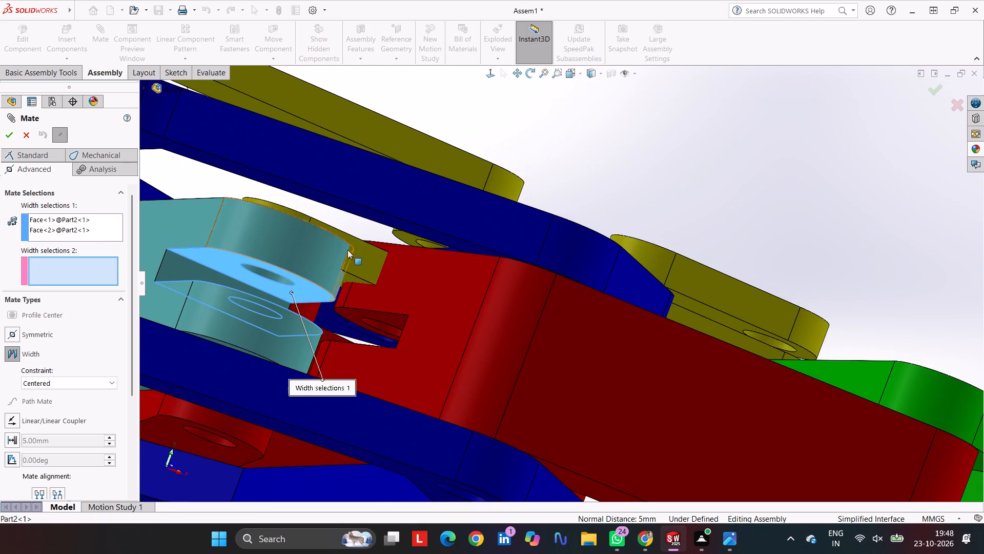
drag(357, 262, 332, 336)
middle_drag(351, 266, 334, 326)
click(331, 325)
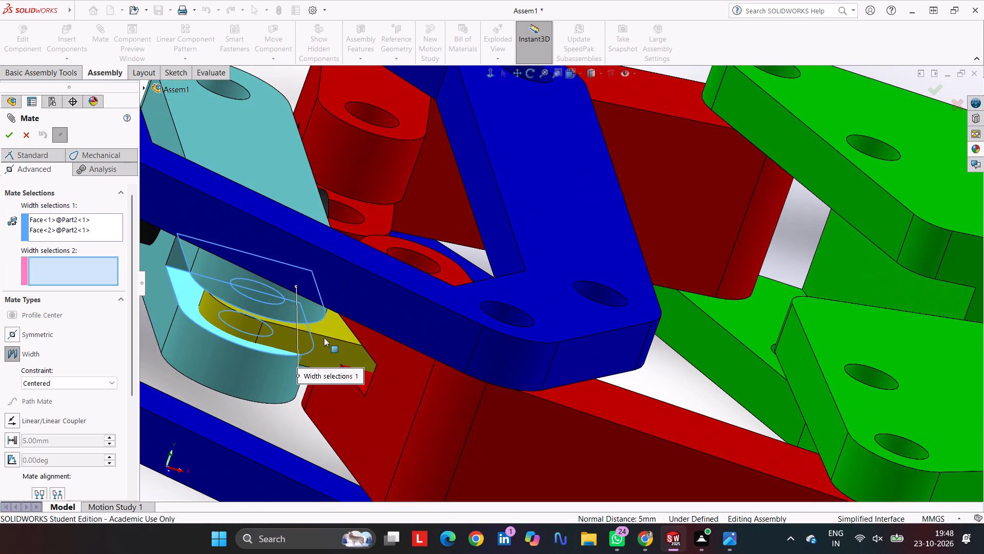
click(326, 321)
middle_drag(333, 336, 341, 282)
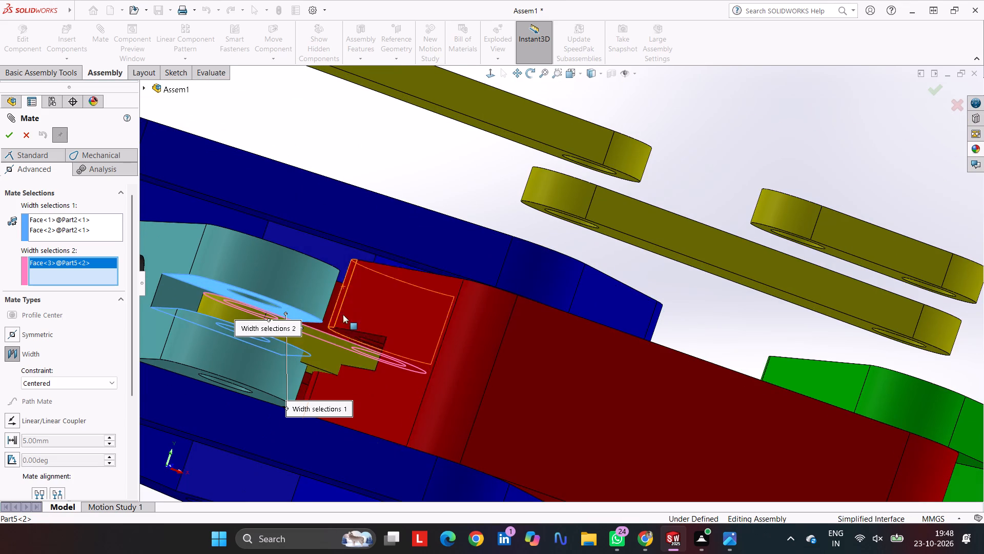
drag(327, 344, 343, 302)
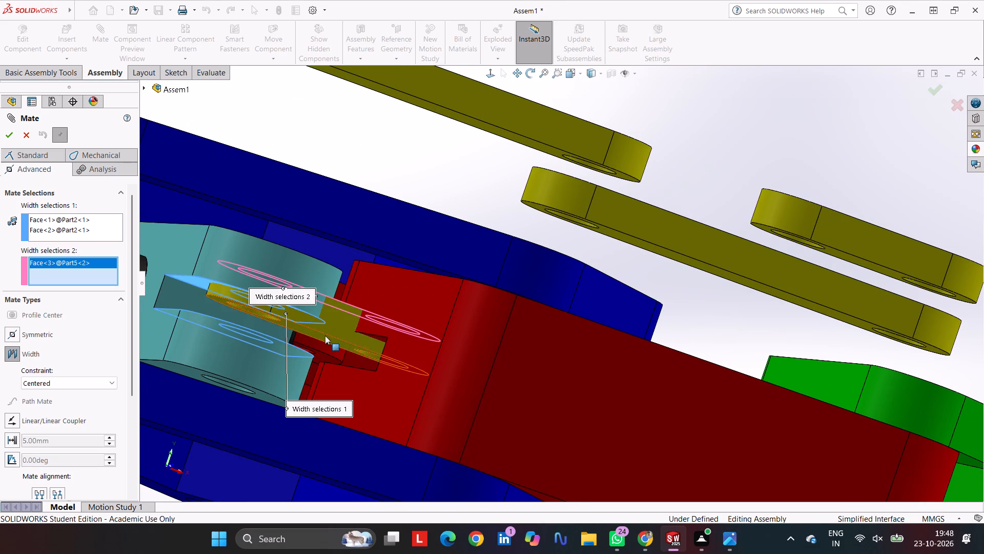
click(322, 338)
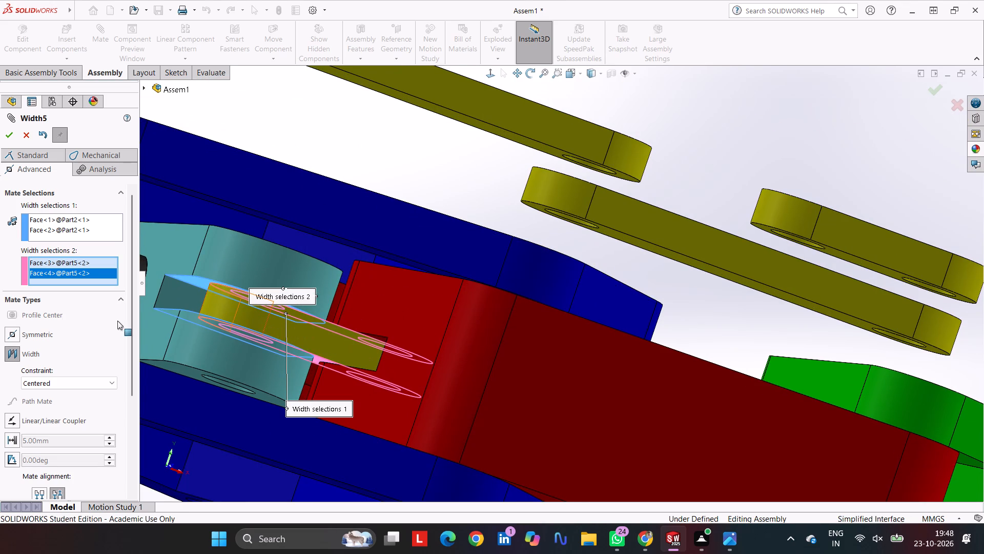
click(9, 134)
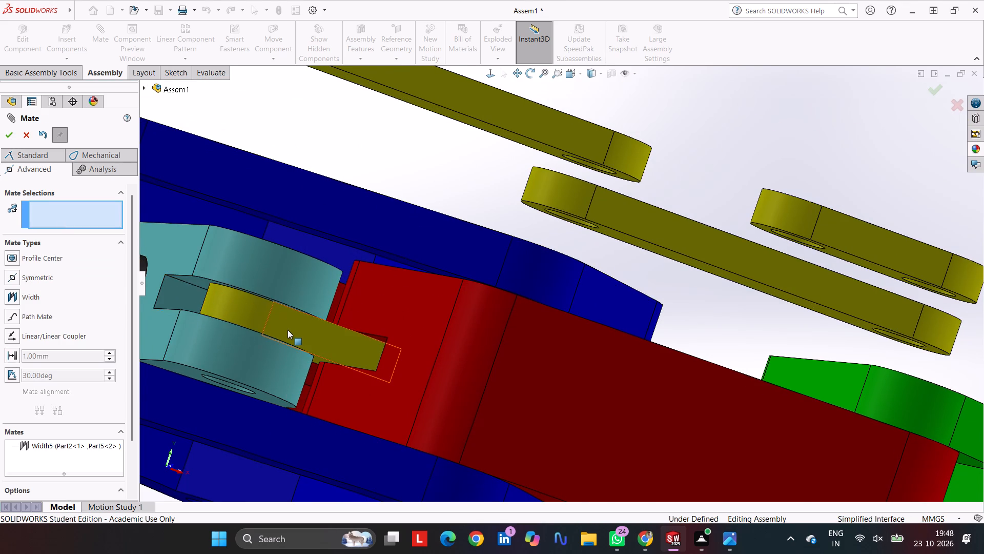
Swing the first red arm back and forth to check how the connected linkage moves.
scroll(290, 330, up, 2)
middle_drag(430, 298, 433, 344)
drag(457, 360, 455, 357)
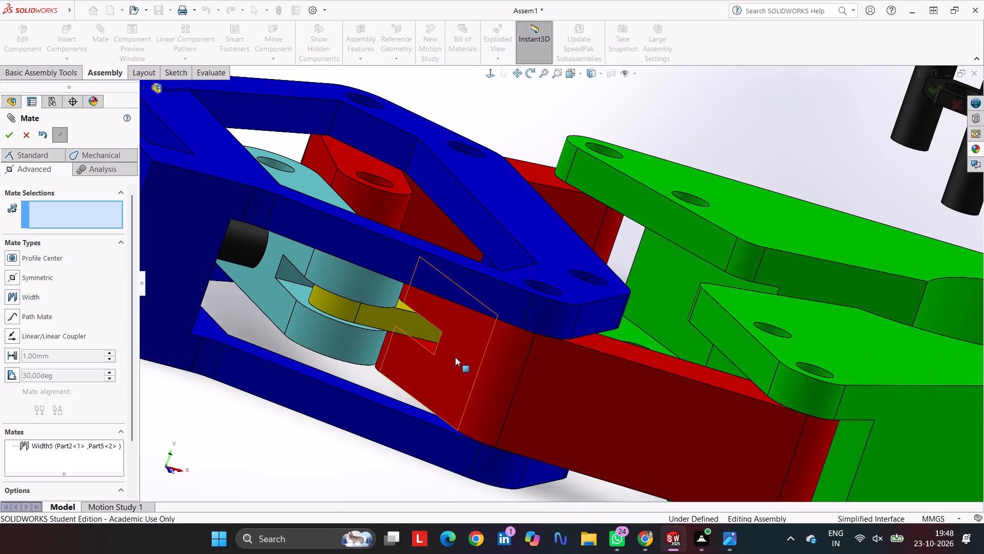
drag(455, 357, 524, 374)
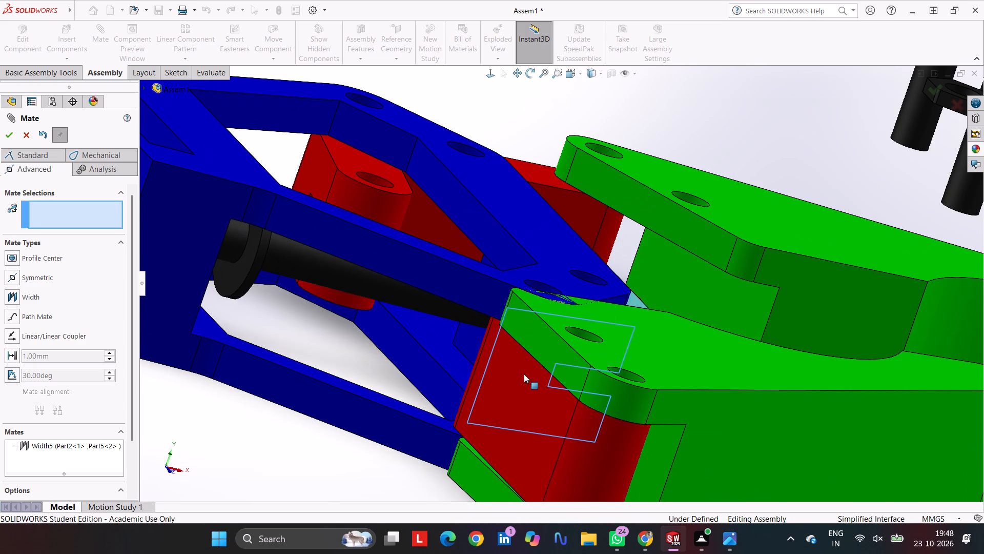
drag(524, 374, 456, 386)
Move the original short yellow link next to the blue frame, near the second red arm.
scroll(480, 354, up, 4)
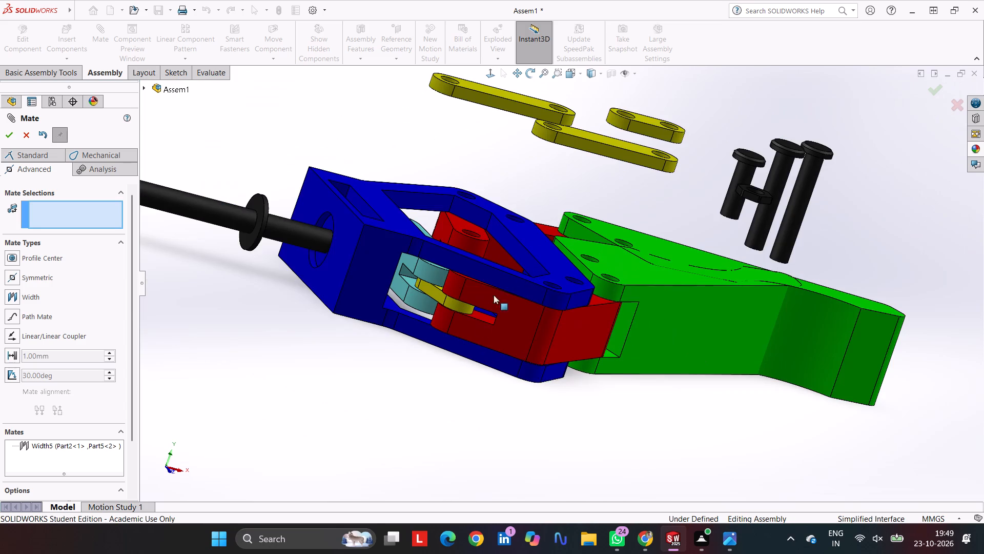
middle_drag(524, 176, 517, 375)
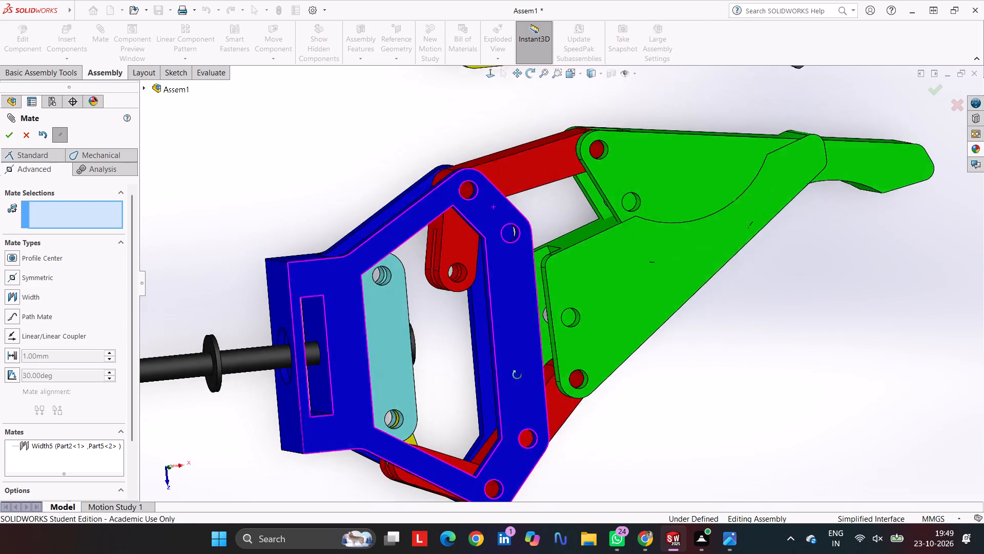
middle_drag(517, 375, 506, 334)
scroll(427, 302, up, 3)
scroll(519, 137, down, 3)
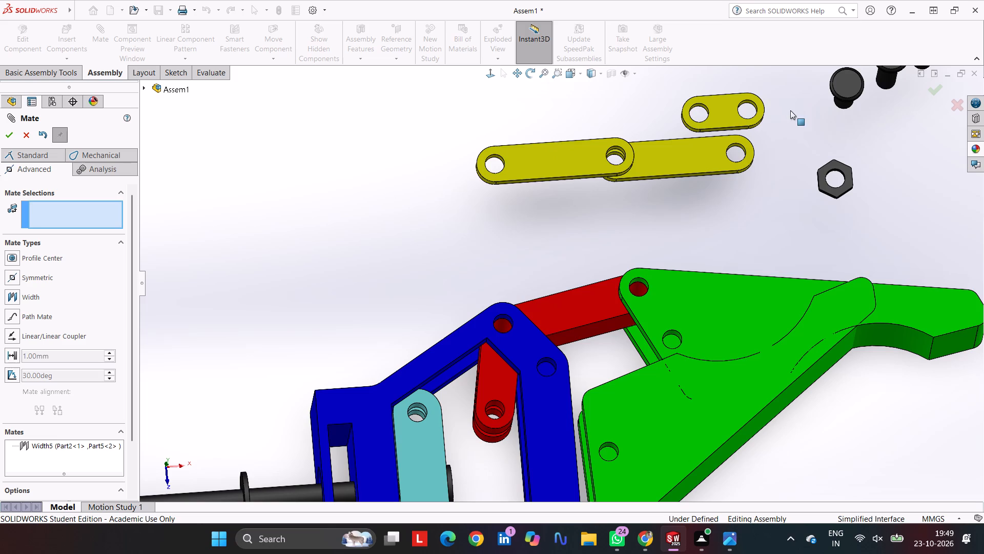
drag(723, 102, 477, 254)
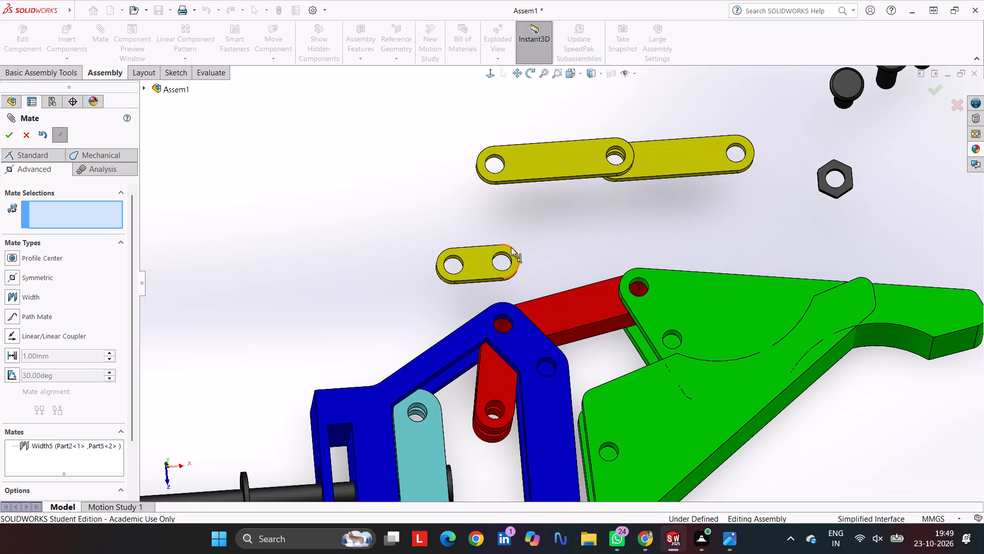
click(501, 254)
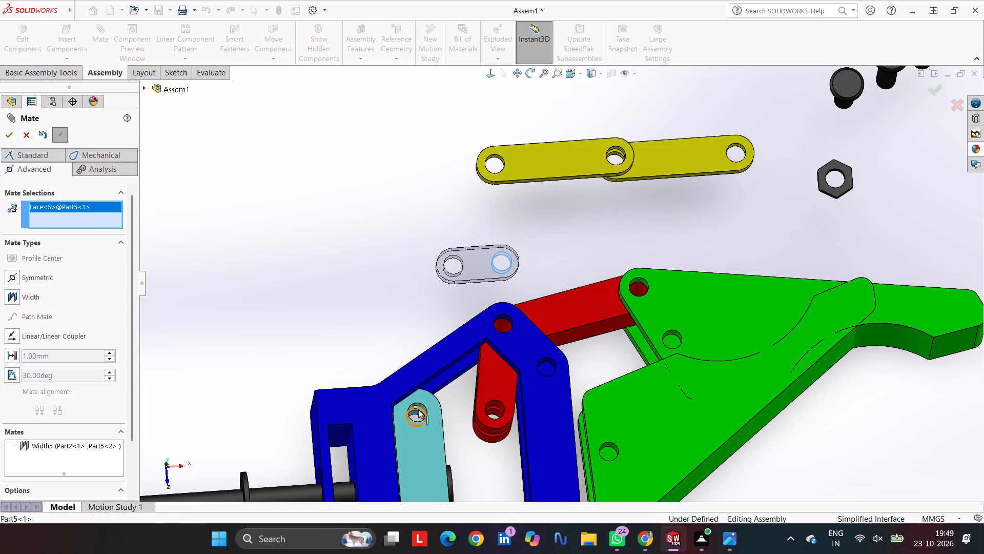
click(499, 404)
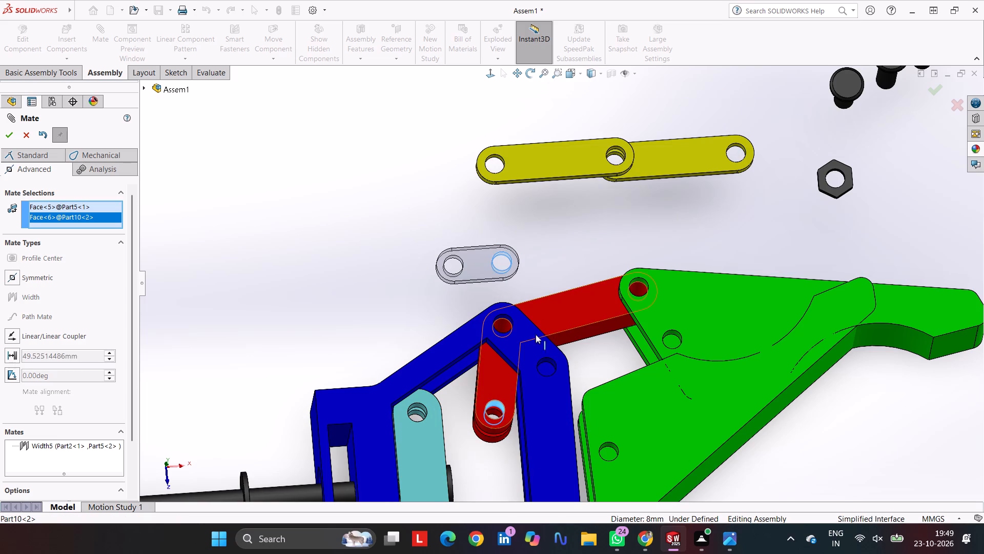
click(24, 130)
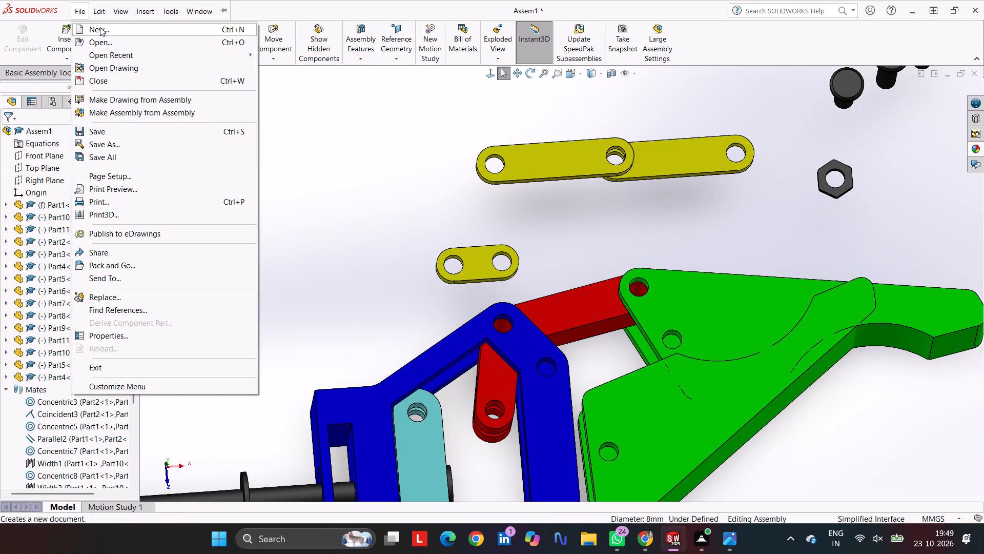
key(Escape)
Add a concentric mate between one hole of the original short yellow link and the second red arm's slotted-end hole.
click(101, 29)
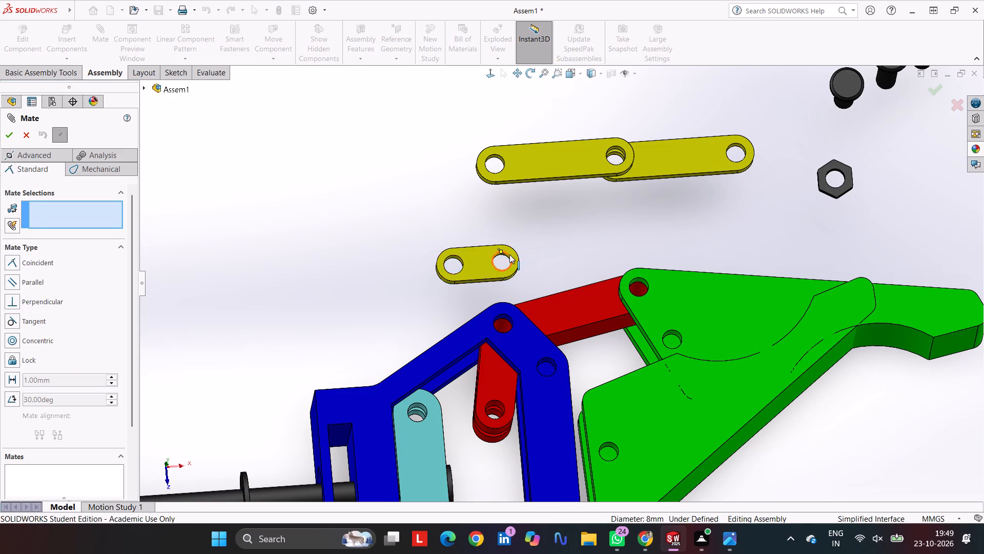
scroll(507, 253, down, 6)
click(529, 276)
scroll(536, 337, up, 5)
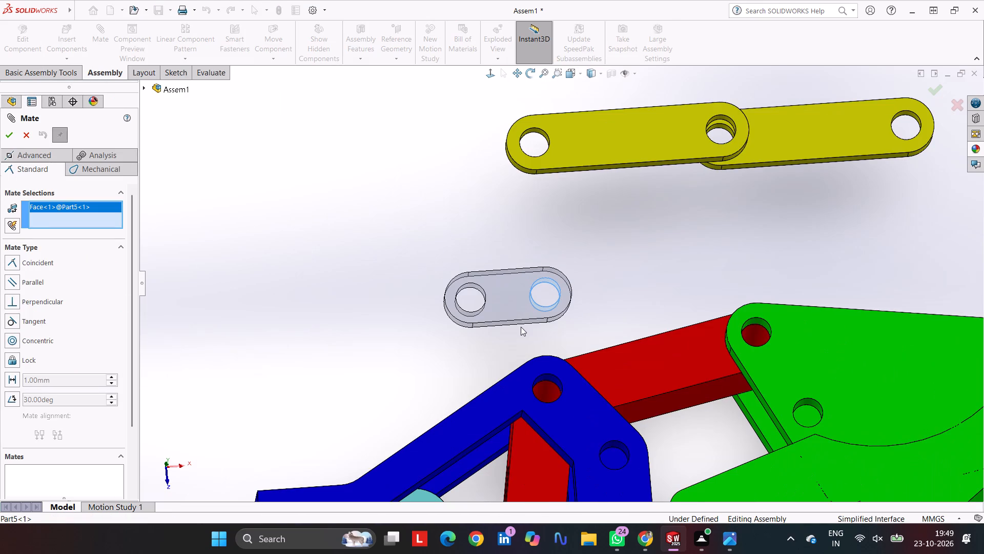
scroll(538, 430, down, 2)
scroll(537, 429, up, 5)
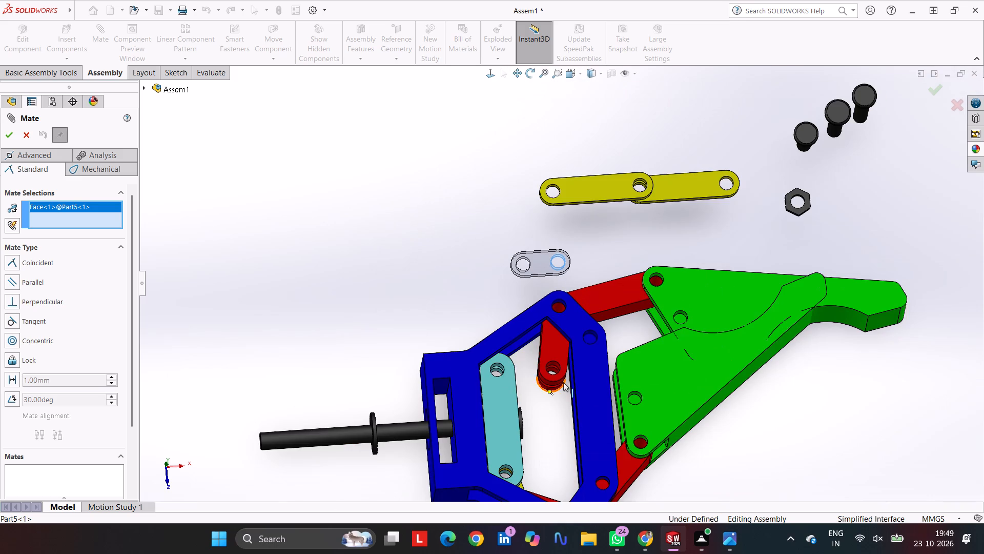
scroll(562, 380, down, 6)
click(558, 293)
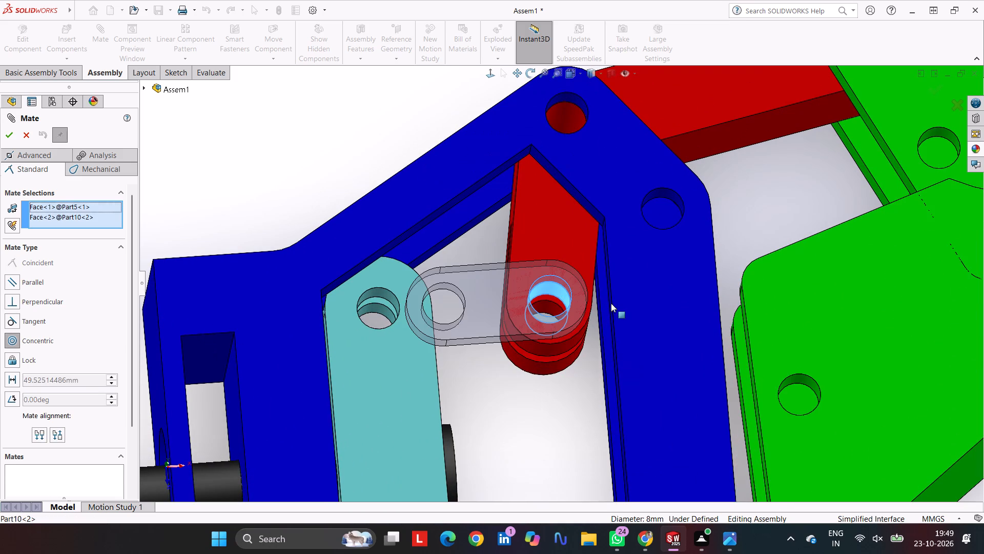
click(771, 324)
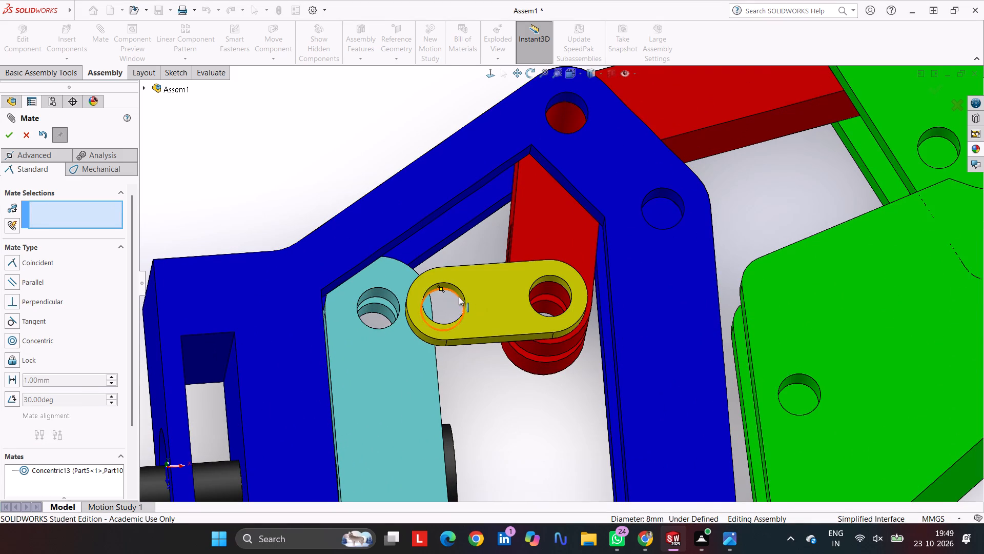
Add a concentric mate between the original short yellow link's free hole and the cyan link's remaining end hole.
click(457, 293)
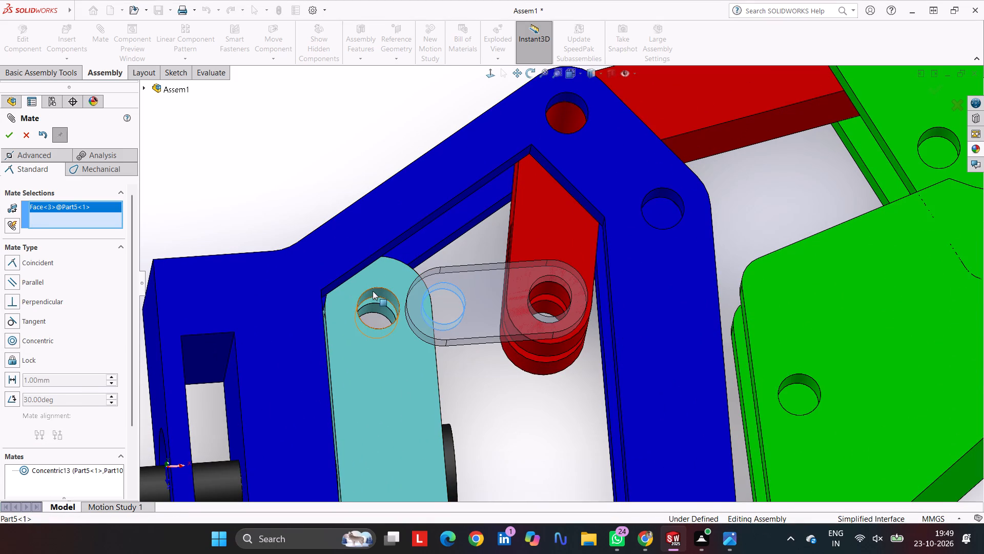
click(373, 291)
click(651, 315)
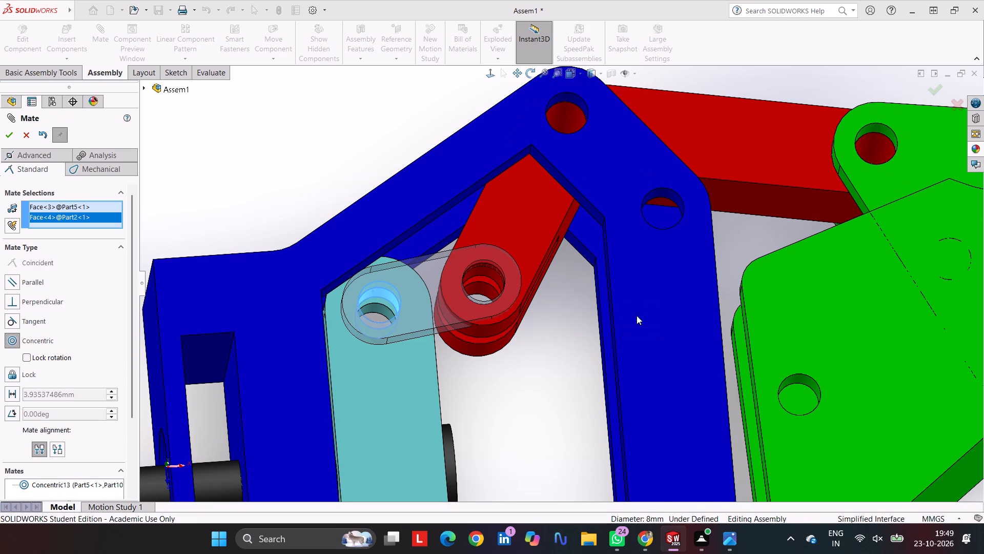
Add a centered width mate between the cyan link's inner slot faces and the two side faces of the original short yellow link.
middle_drag(425, 231, 505, 346)
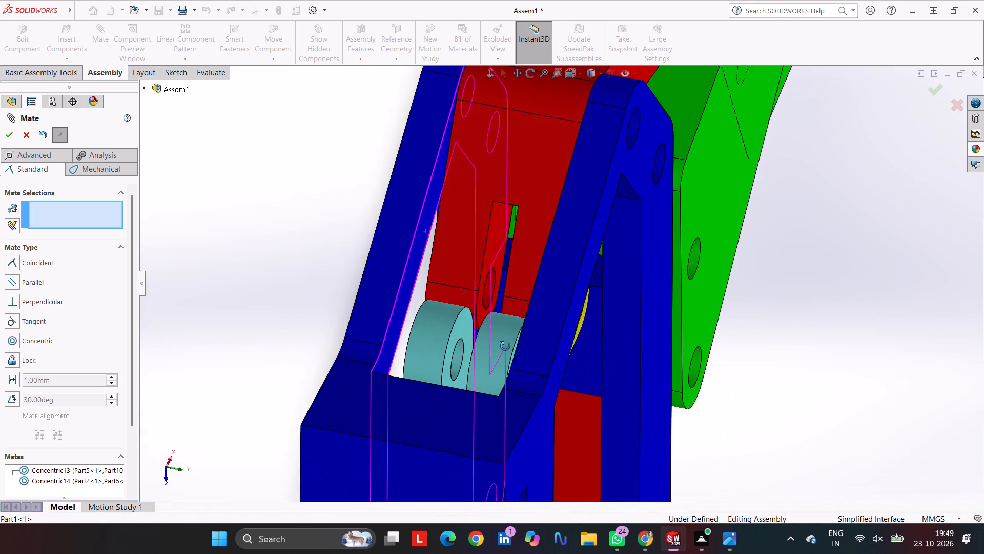
middle_drag(505, 346, 501, 342)
click(62, 153)
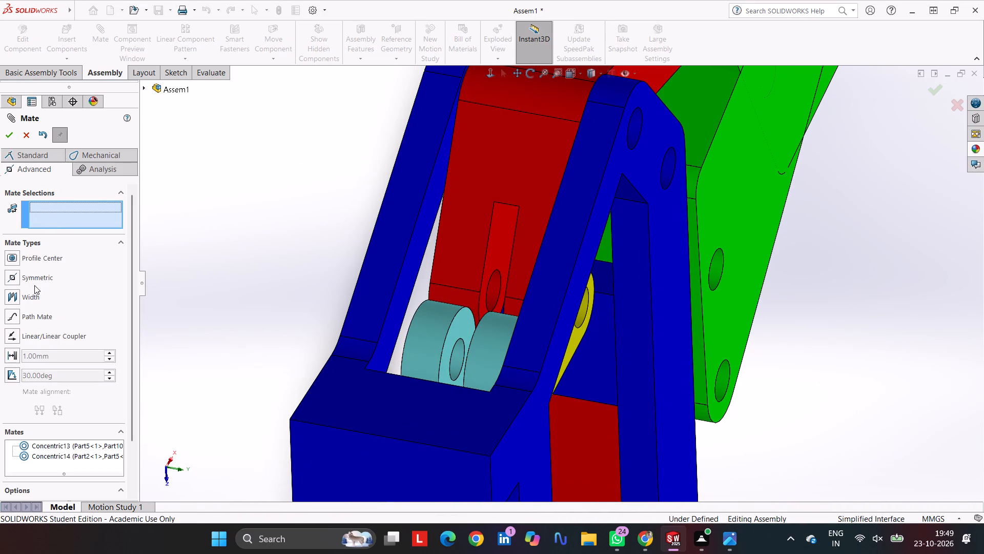
click(33, 295)
click(461, 320)
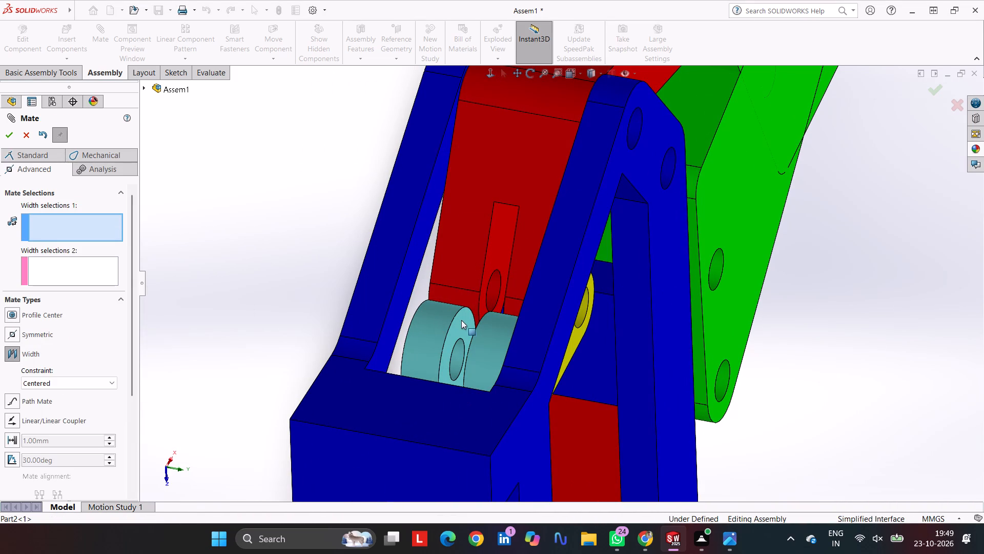
middle_drag(388, 284, 434, 326)
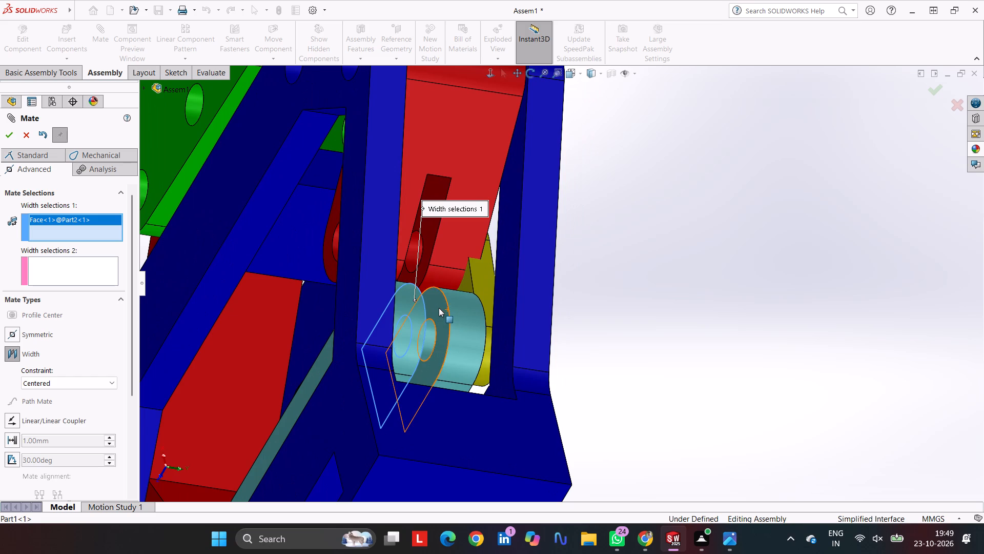
click(439, 308)
middle_drag(581, 264, 543, 287)
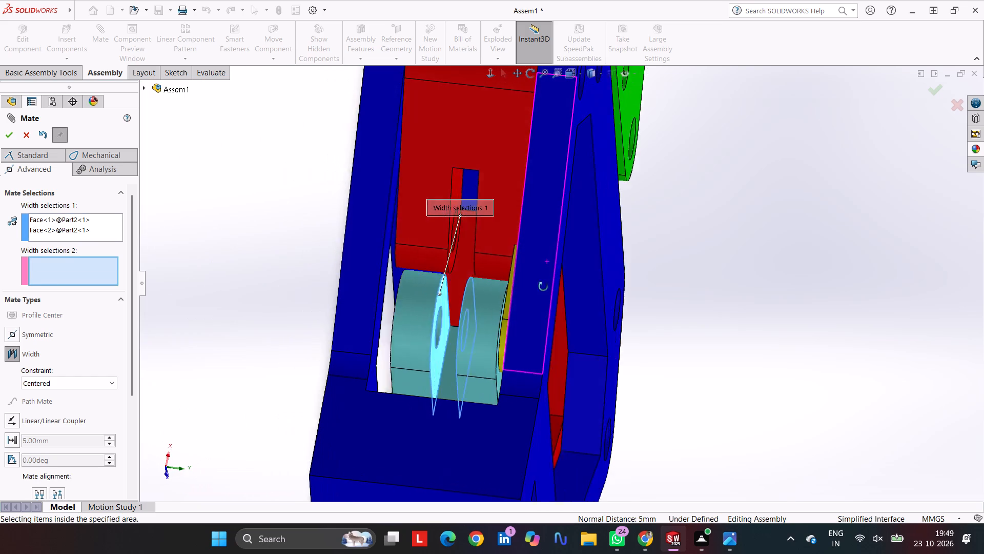
middle_drag(543, 287, 509, 277)
click(601, 288)
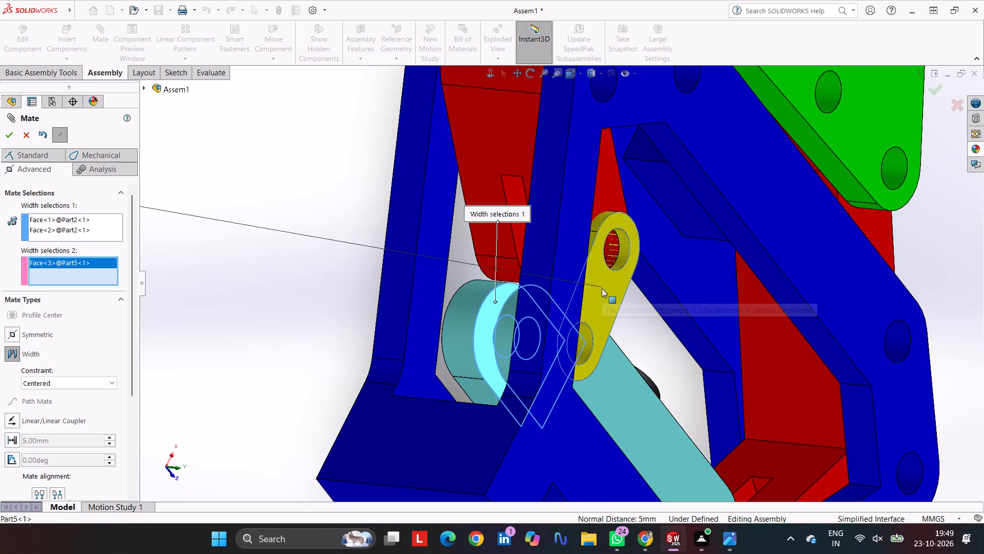
middle_drag(505, 259, 586, 293)
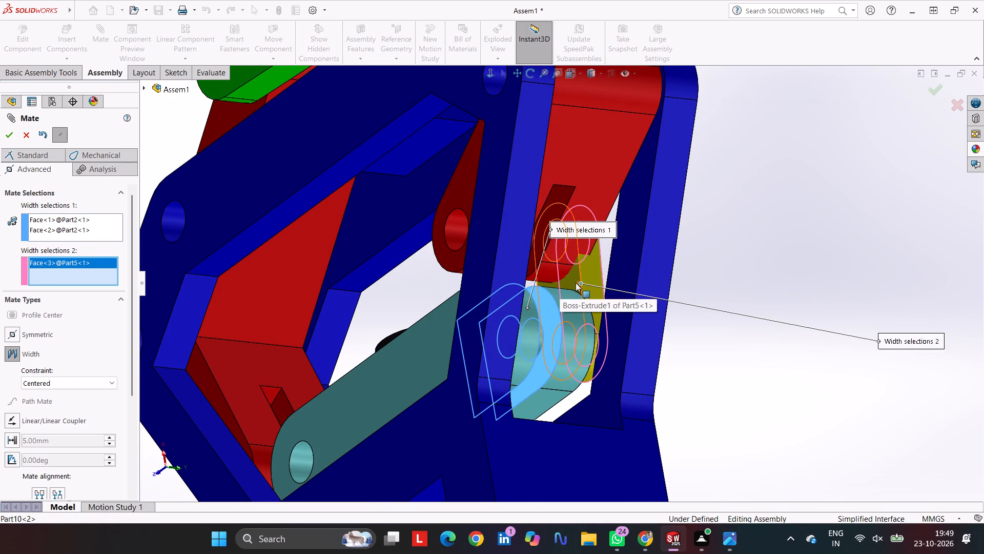
click(576, 283)
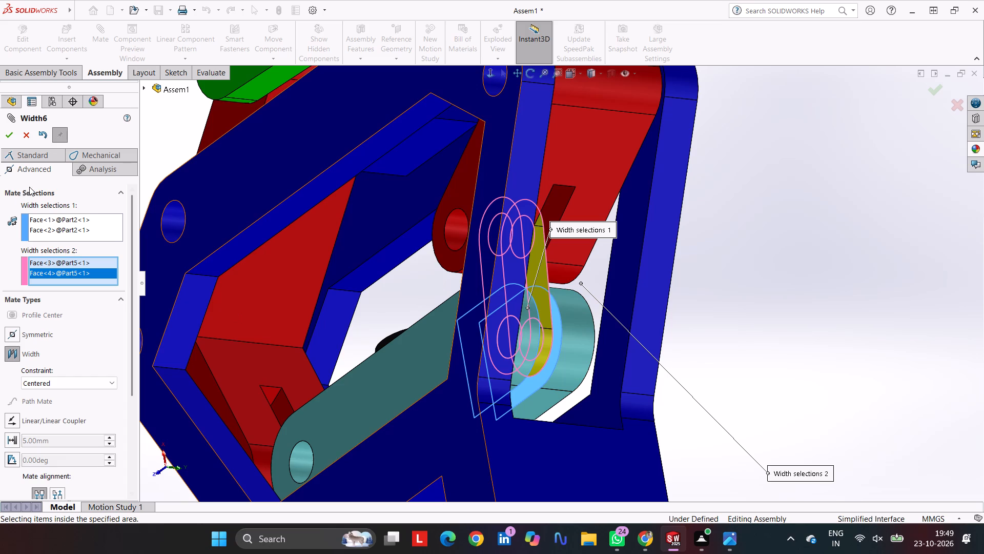
click(3, 137)
Swing the two green jaws open and closed in isometric view to check how the connected linkage moves.
middle_drag(614, 216, 481, 258)
key(ctrl+7)
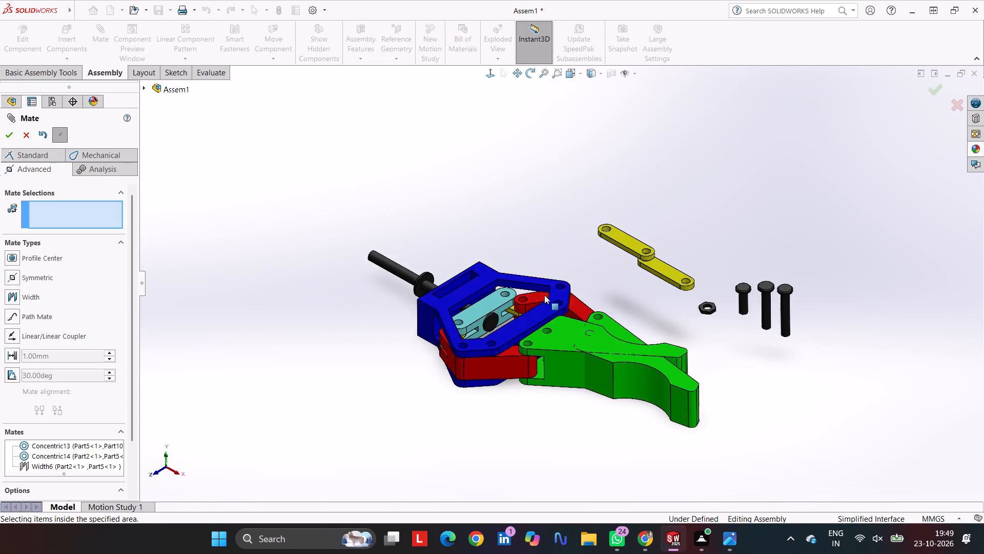
drag(558, 321, 517, 368)
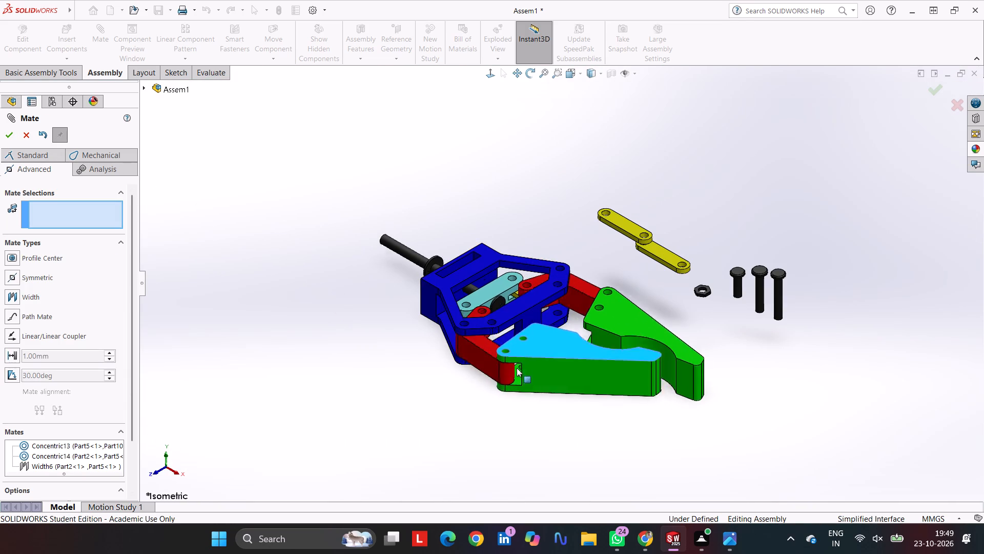
drag(517, 368, 517, 372)
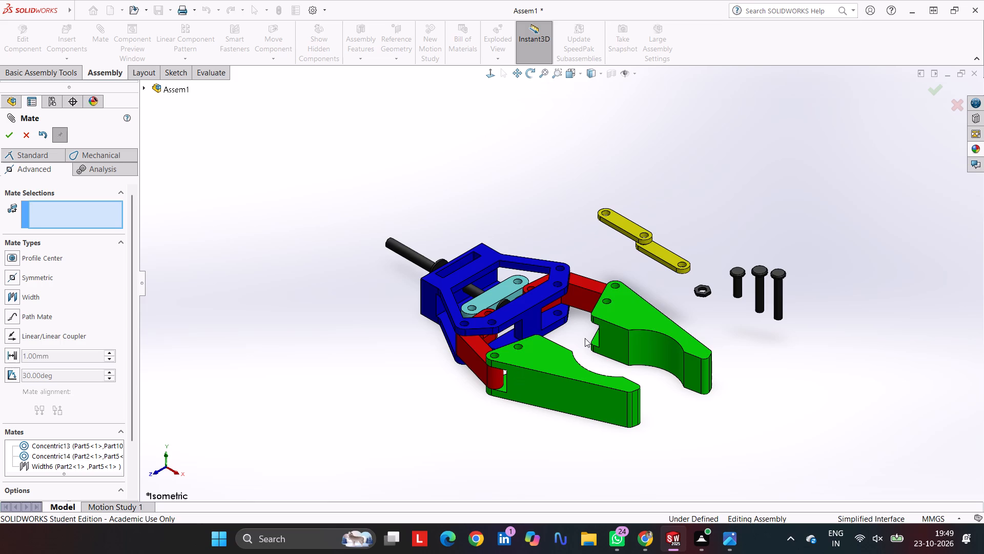
drag(635, 320, 611, 326)
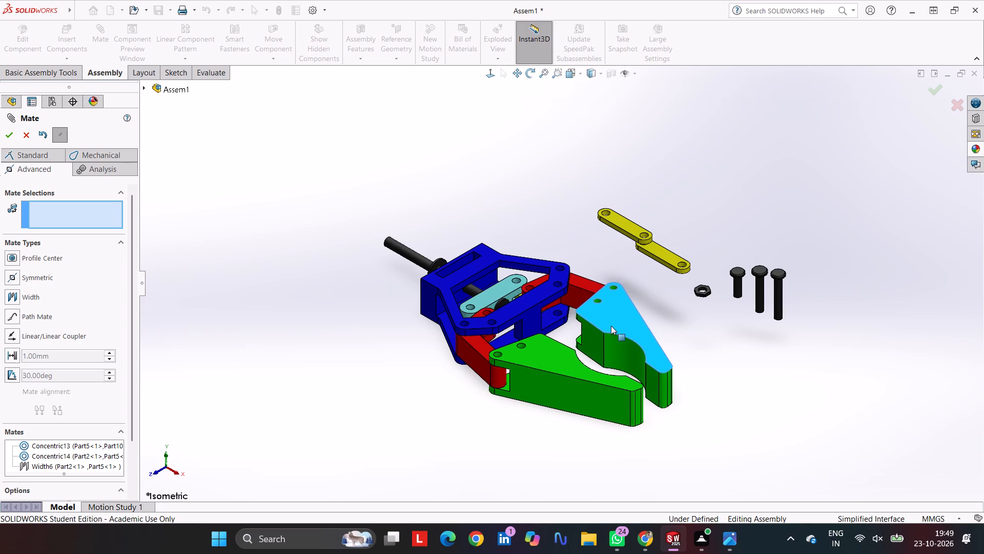
drag(611, 326, 627, 309)
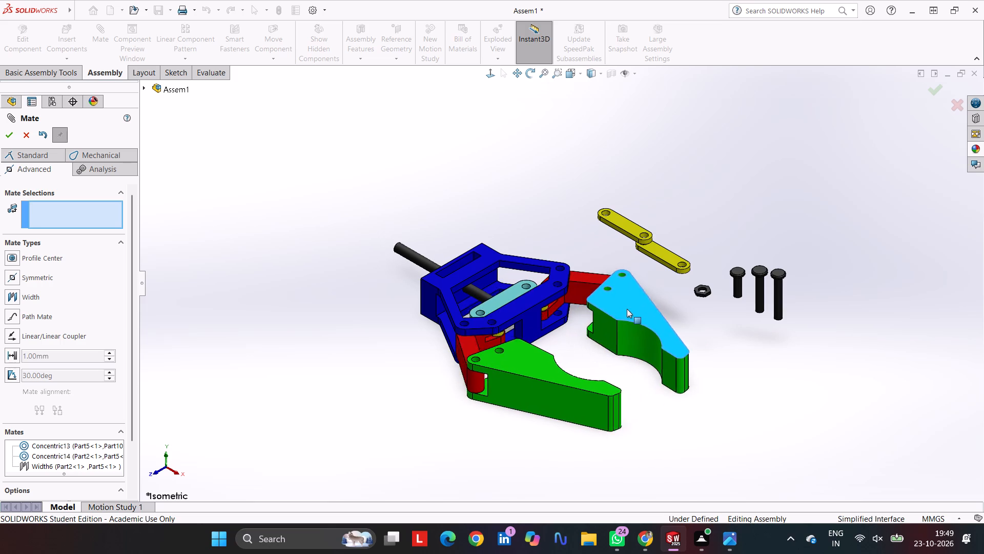
drag(627, 309, 604, 328)
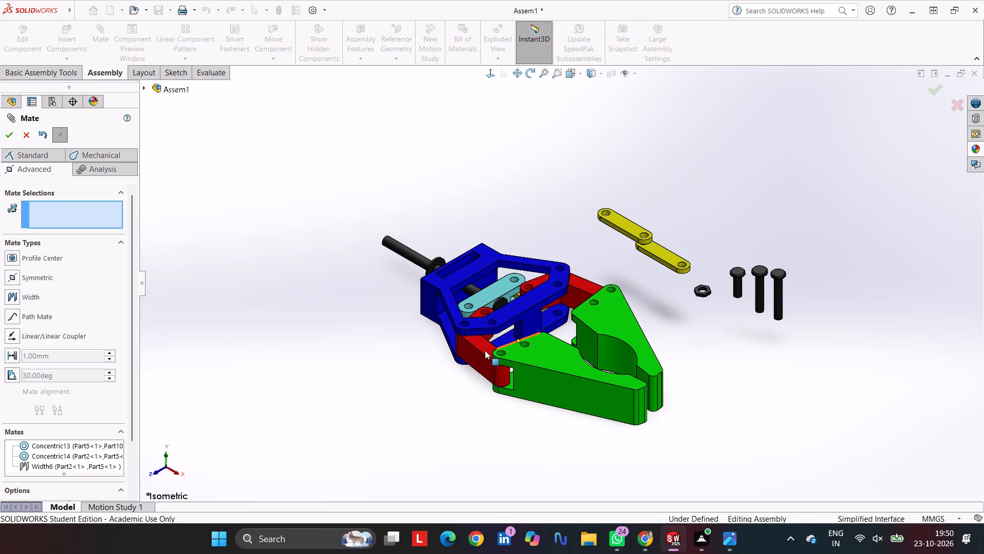
drag(555, 363, 573, 359)
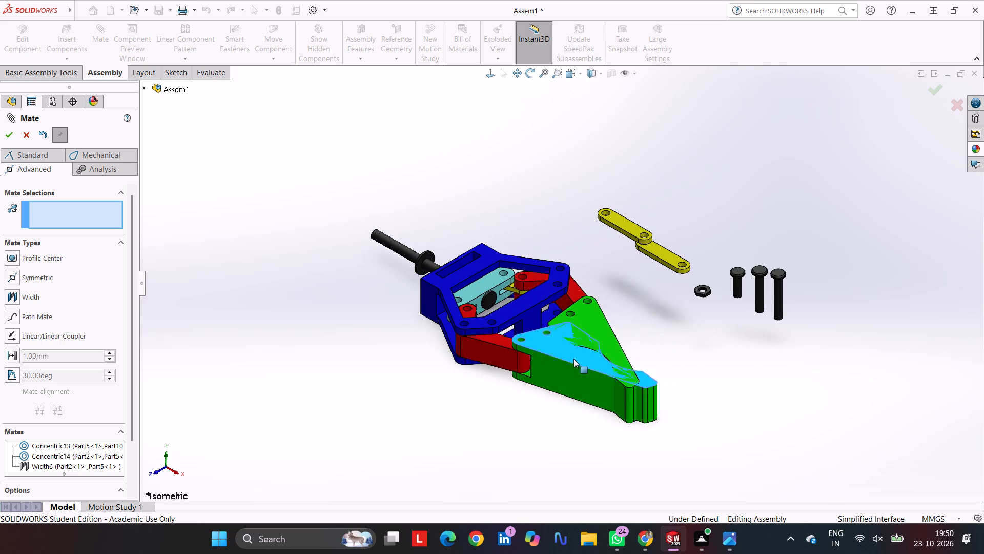
drag(573, 359, 501, 377)
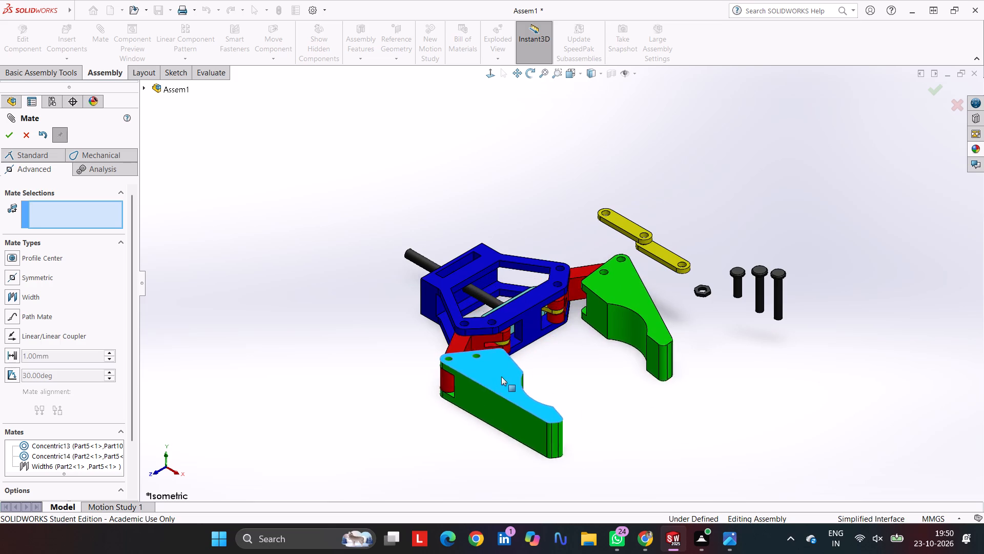
drag(501, 377, 499, 371)
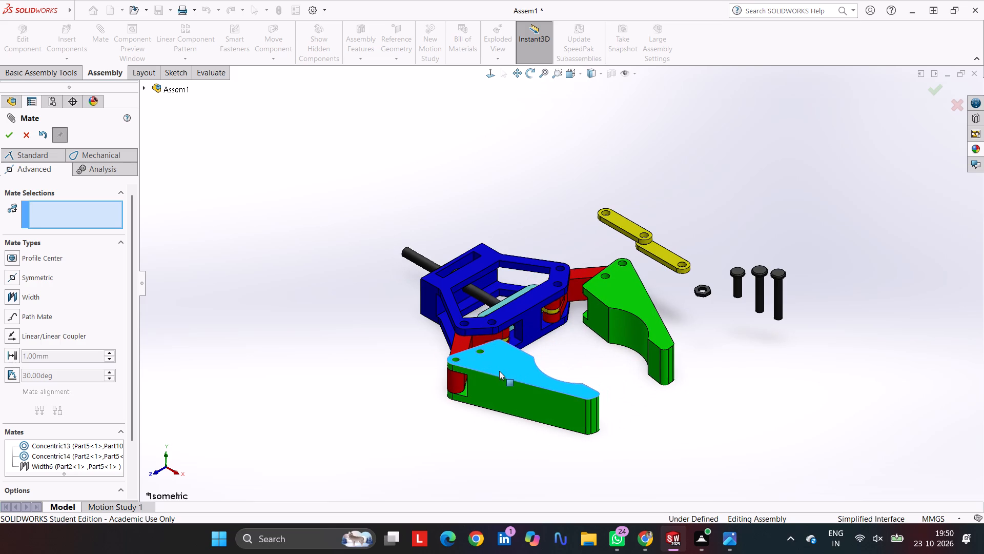
drag(499, 371, 531, 369)
Move the long yellow link Part4<2> beside the blue frame, near the red arm on the frame's near side.
scroll(516, 314, down, 3)
drag(705, 149, 549, 327)
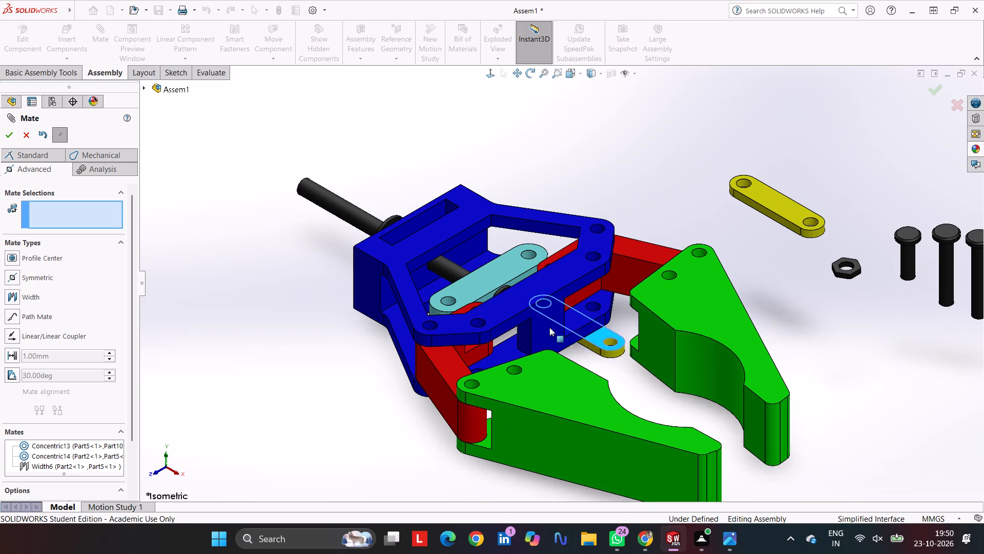
drag(549, 327, 344, 360)
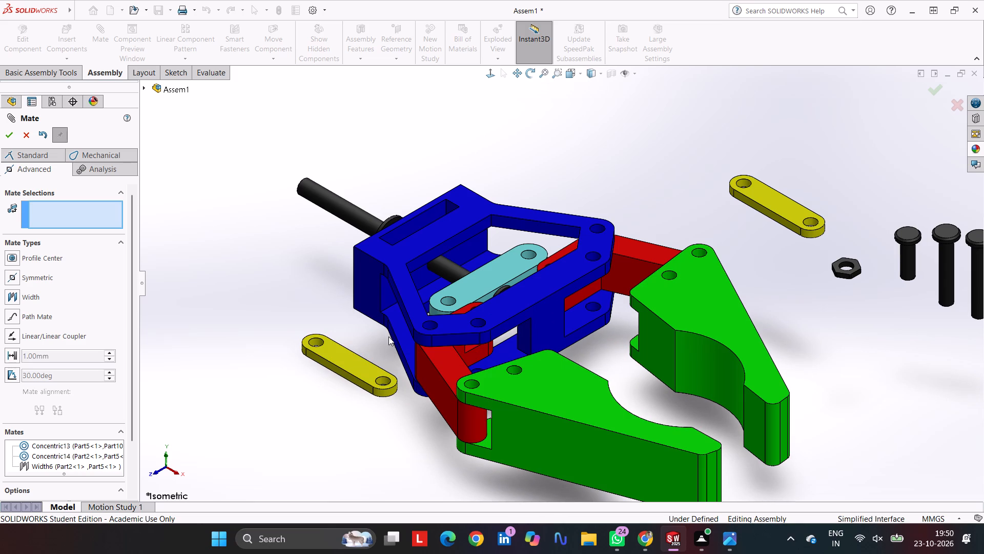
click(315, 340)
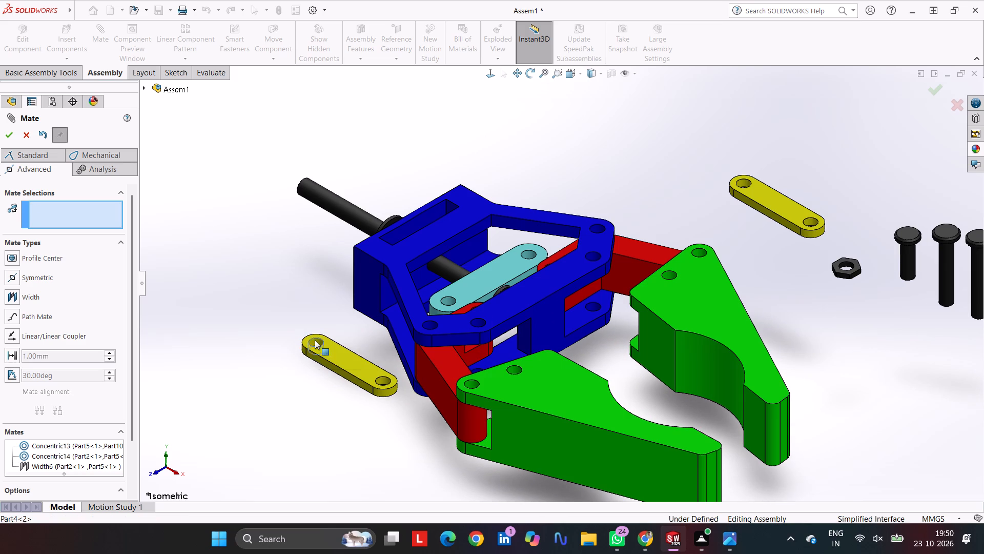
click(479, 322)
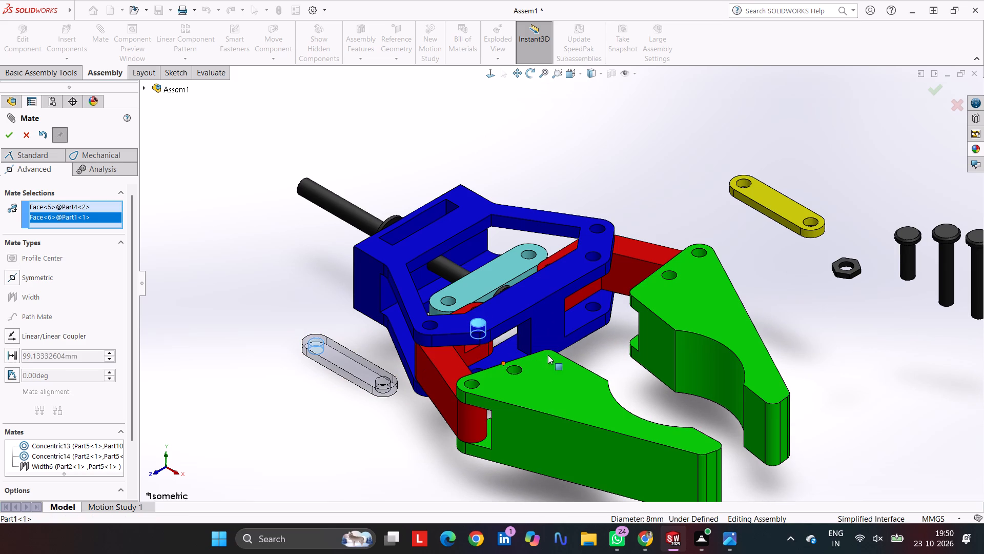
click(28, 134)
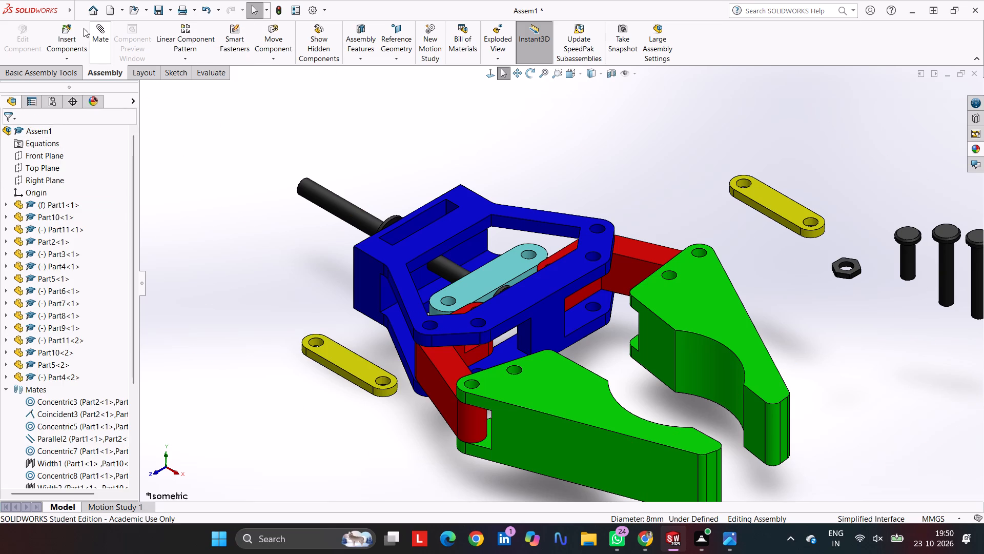
Add a concentric mate between the blue frame's inner front hole on the near side and an end hole of long yellow link Part4<2>.
click(99, 28)
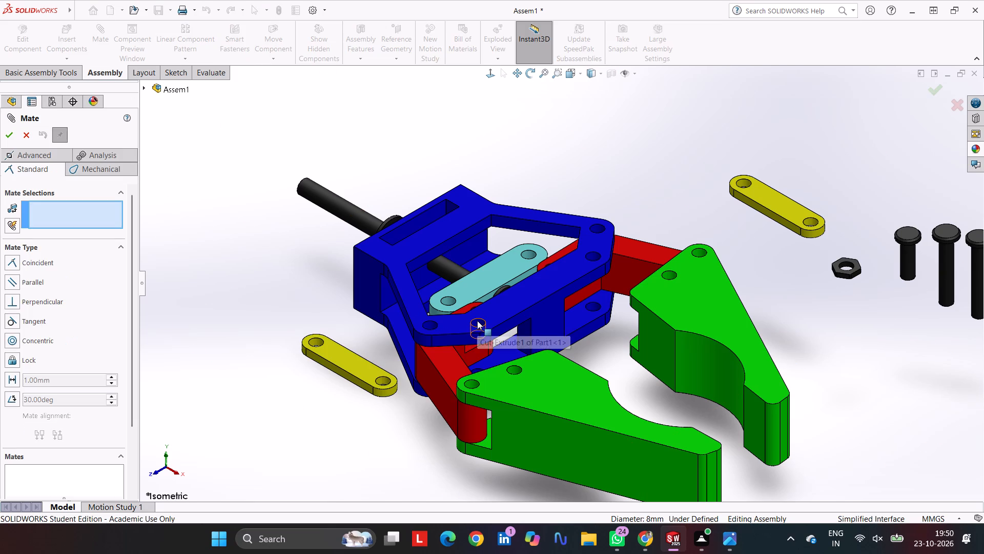
click(477, 321)
click(316, 343)
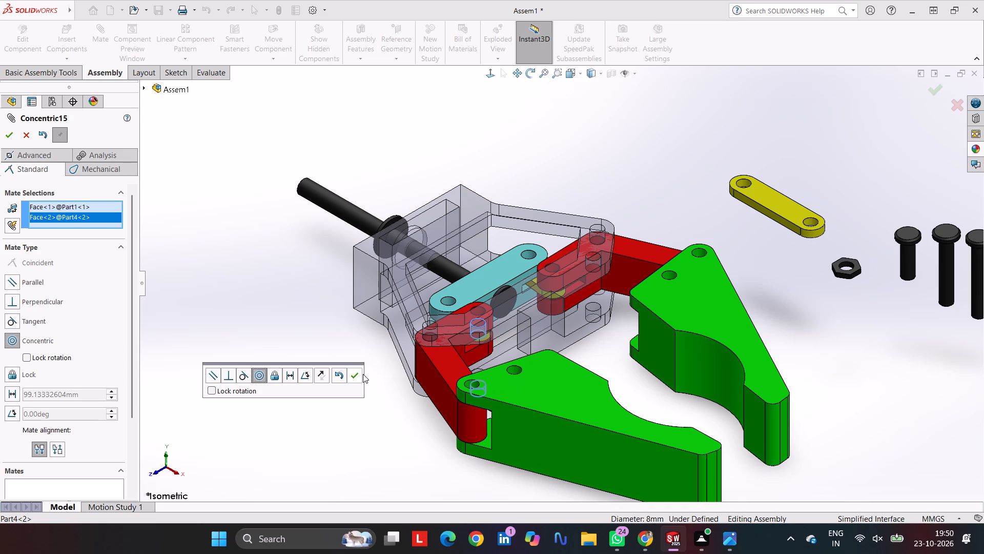
click(363, 374)
click(357, 375)
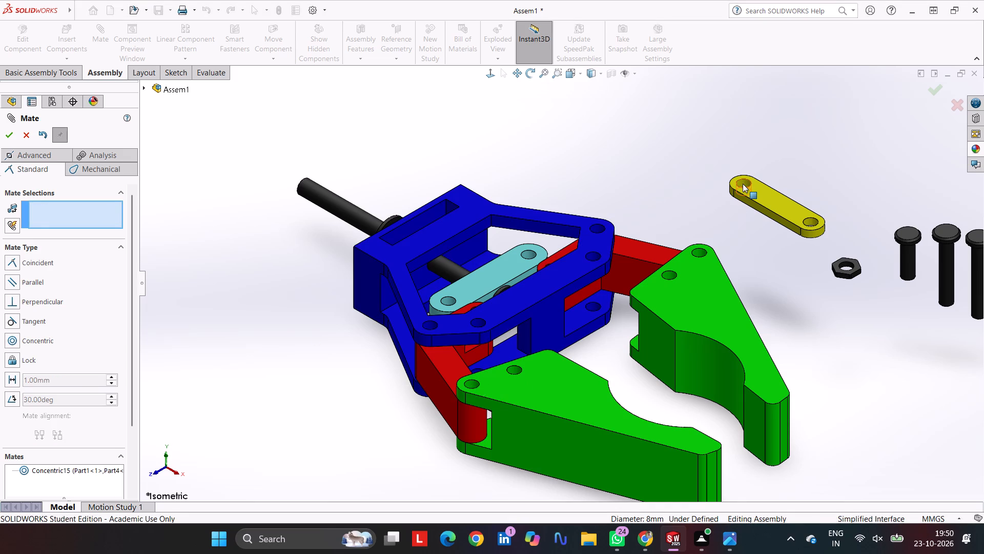
Add a concentric mate between one hole of long yellow link Part4<1> and the blue frame's inner front hole on the far side.
click(743, 184)
click(593, 254)
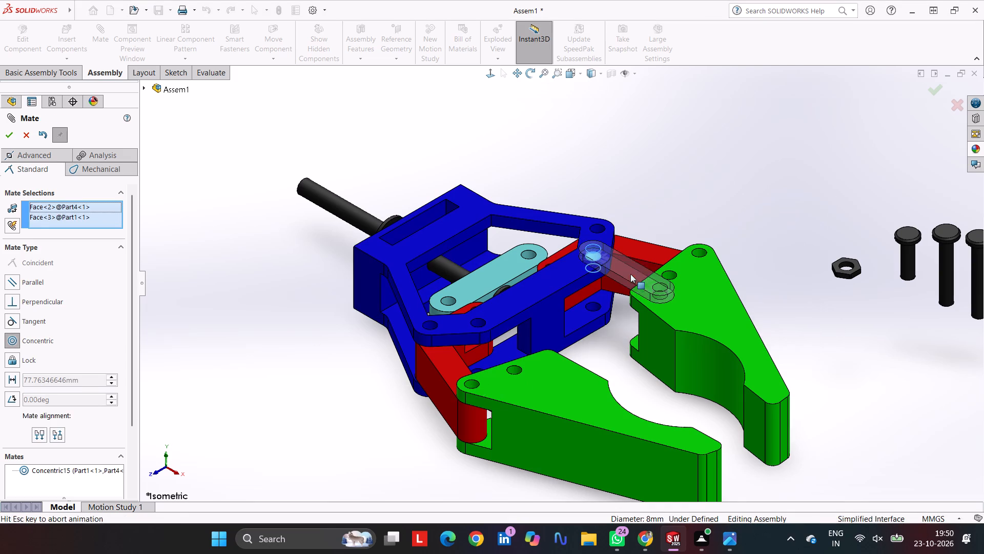
click(790, 247)
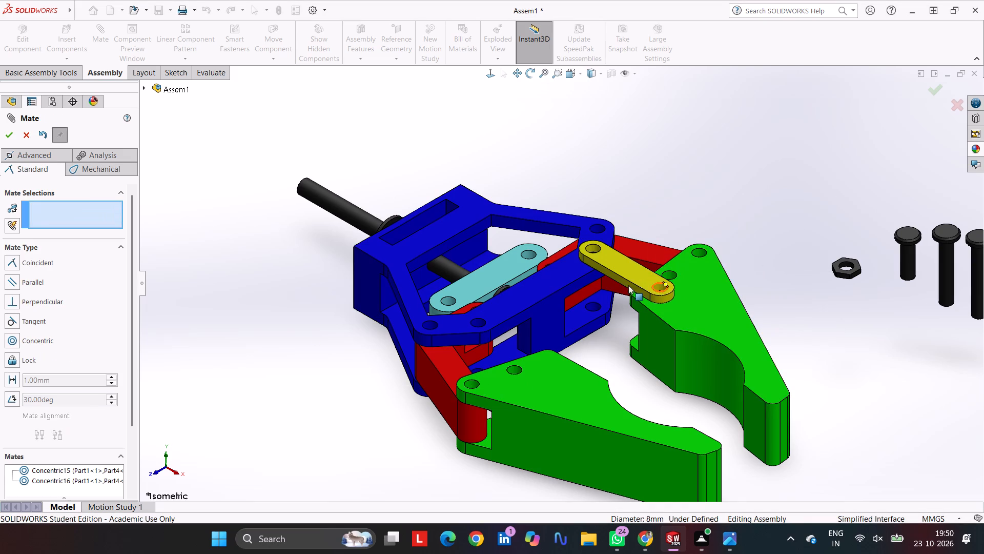
Add a concentric mate between the free hole of long yellow link Part4<1> and the unused hole of green jaw Part11<1>.
scroll(658, 280, down, 4)
click(658, 265)
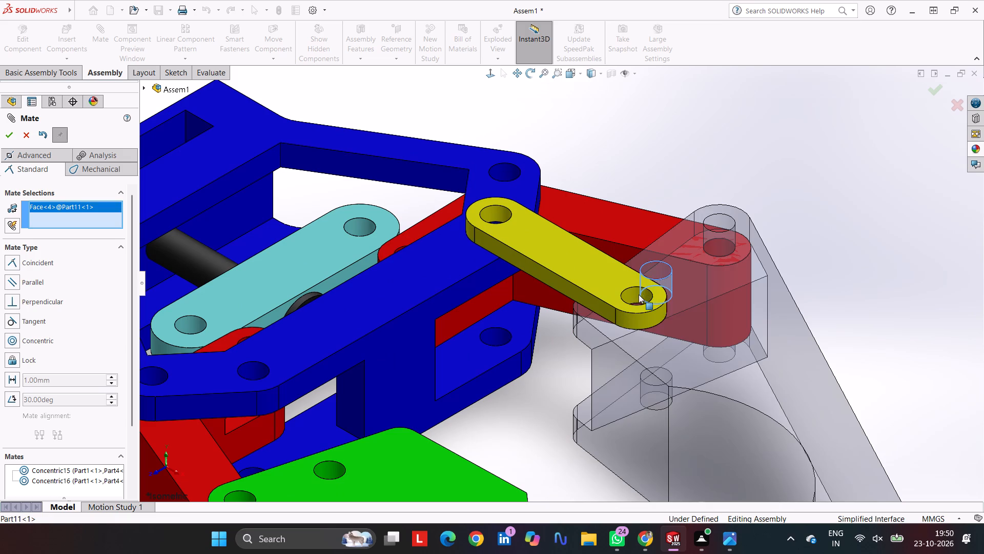
click(629, 292)
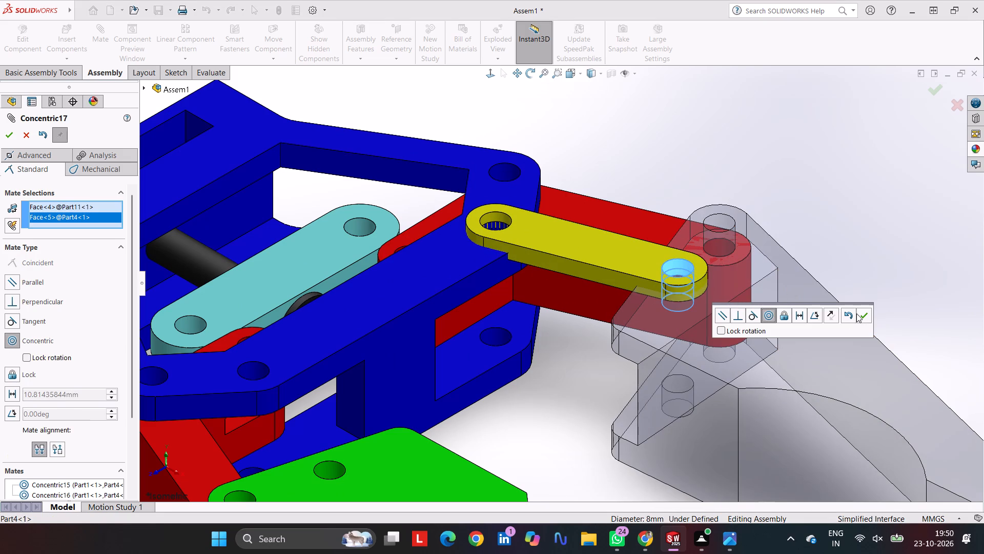
click(856, 313)
Add a concentric mate between the free hole of long yellow link Part4<2> and the unused hole of green jaw Part11<2>.
scroll(482, 364, up, 4)
middle_drag(479, 370, 551, 251)
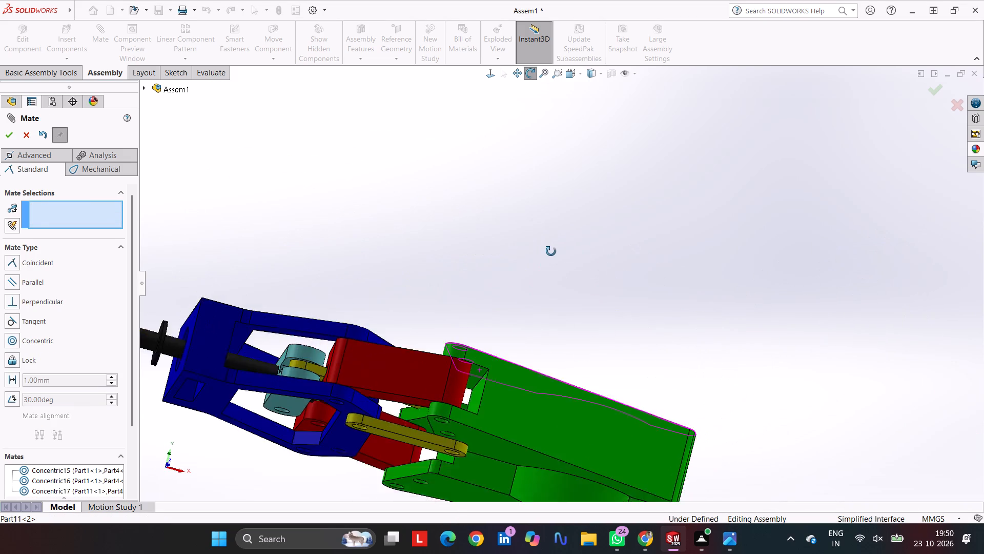
middle_drag(551, 251, 558, 236)
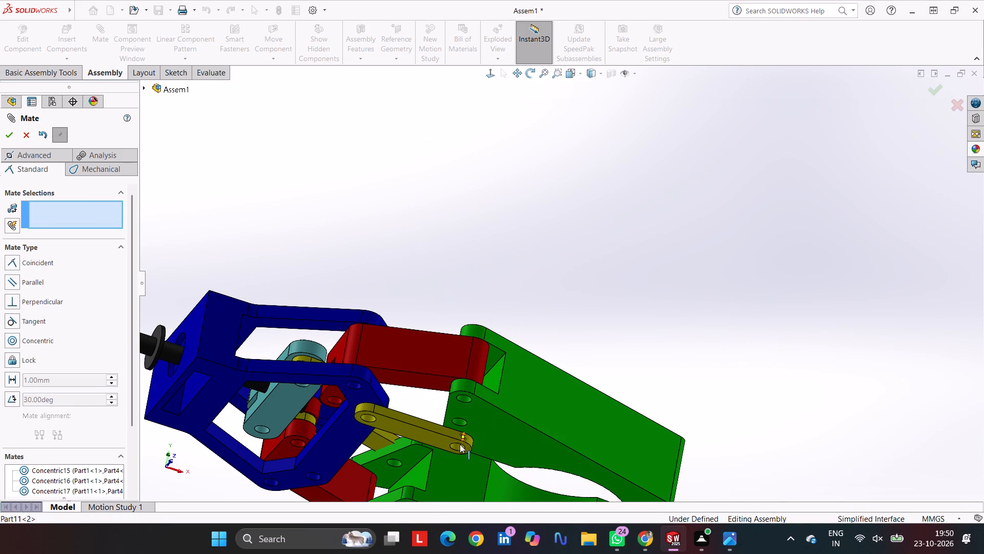
click(458, 447)
middle_drag(518, 326, 454, 477)
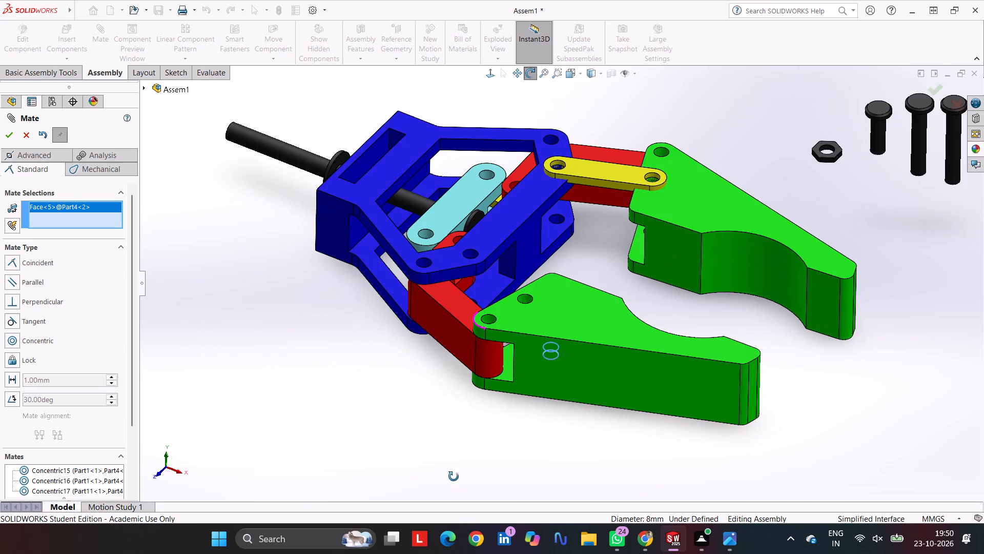
middle_drag(454, 477, 445, 496)
click(528, 293)
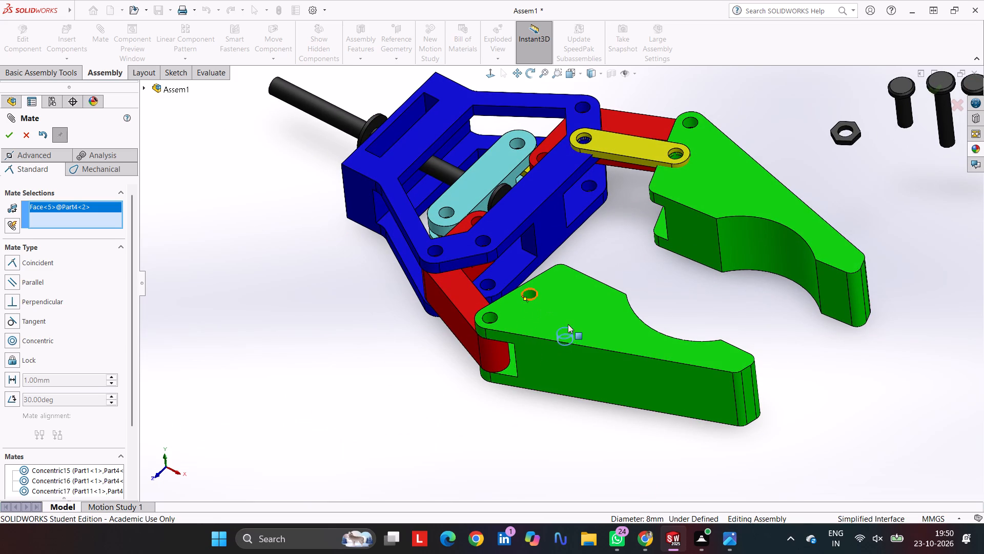
click(530, 291)
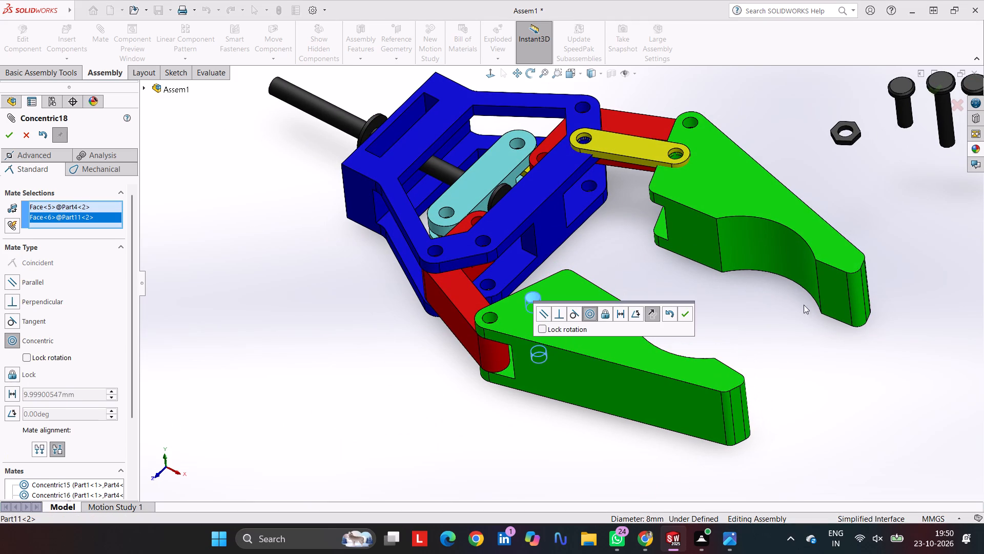
click(688, 310)
middle_drag(709, 320, 602, 247)
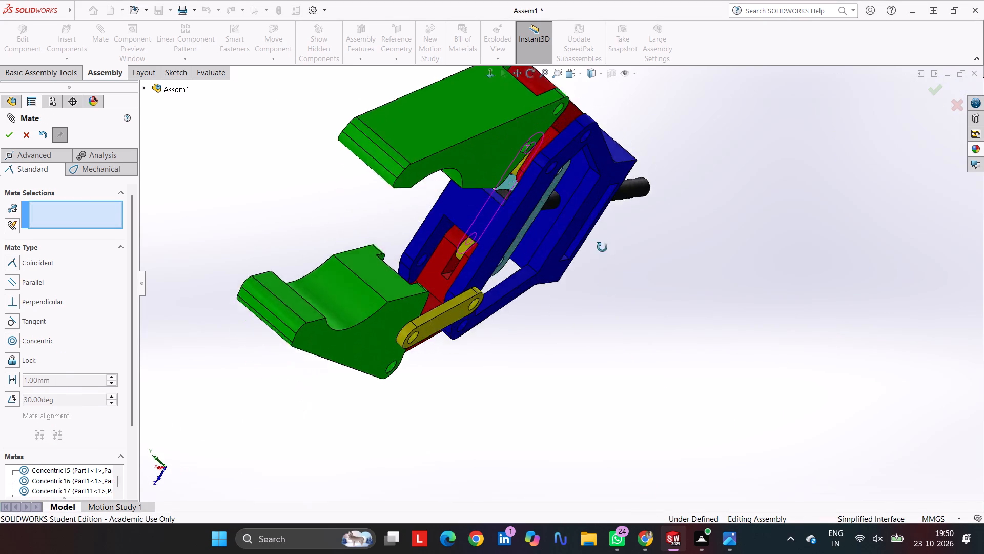
Add a coincident mate between the outer flat face of green jaw Part11<1> and the underside of long yellow link Part4<1>.
middle_drag(602, 247, 661, 313)
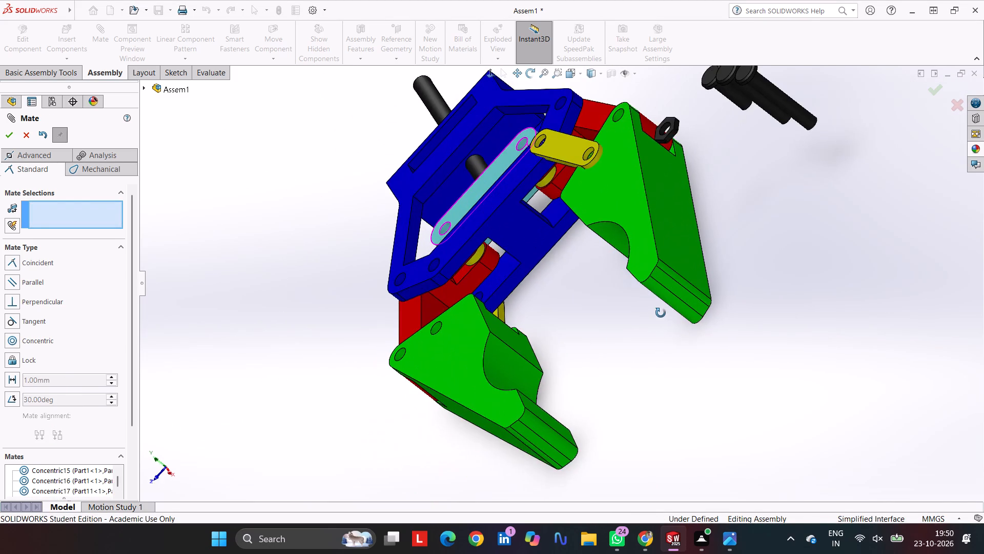
middle_drag(661, 313, 689, 318)
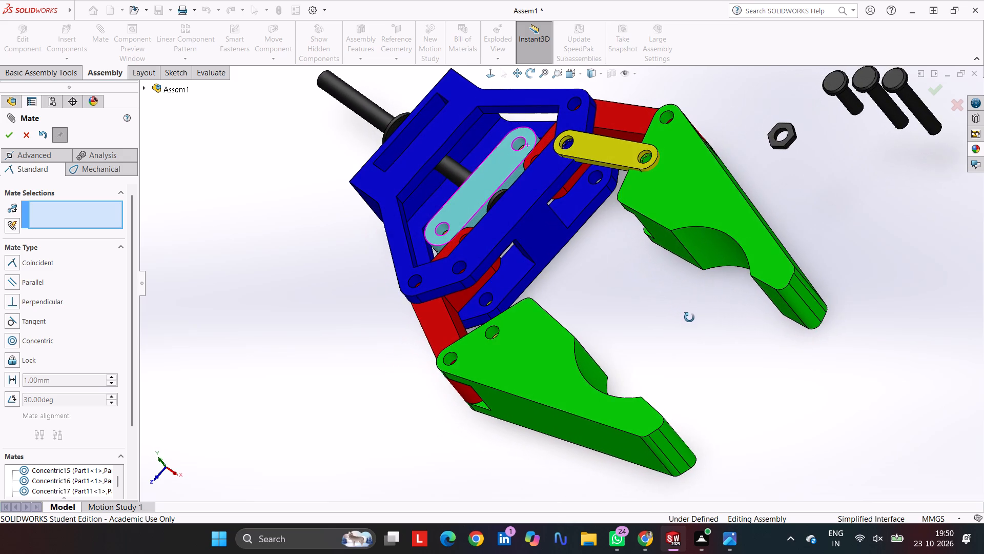
middle_drag(689, 318, 693, 309)
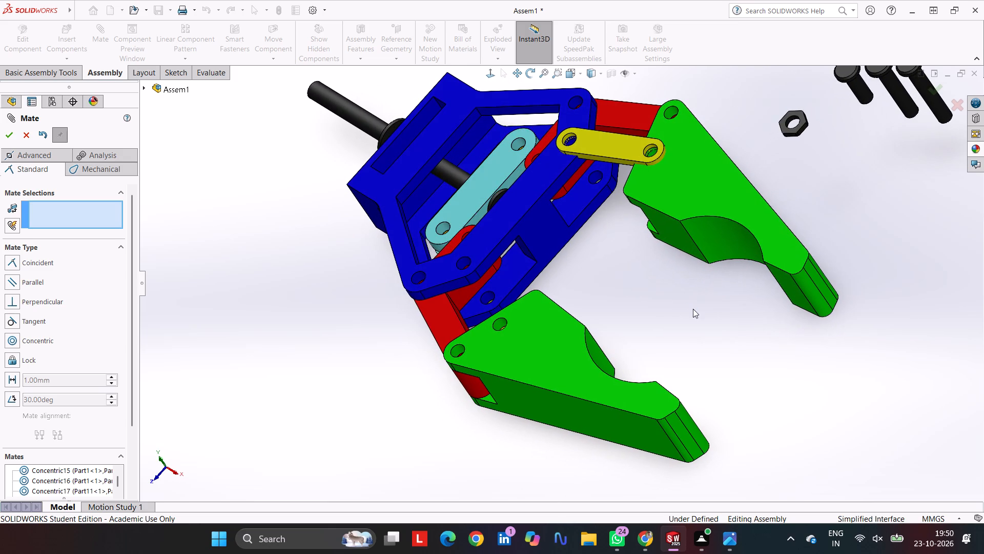
scroll(668, 242, down, 4)
scroll(602, 204, up, 3)
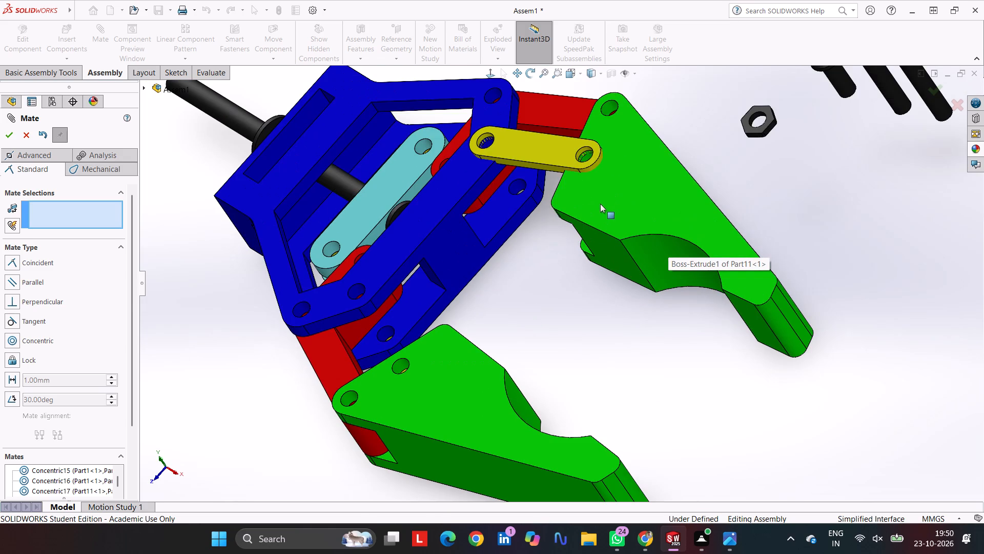
click(599, 183)
click(596, 193)
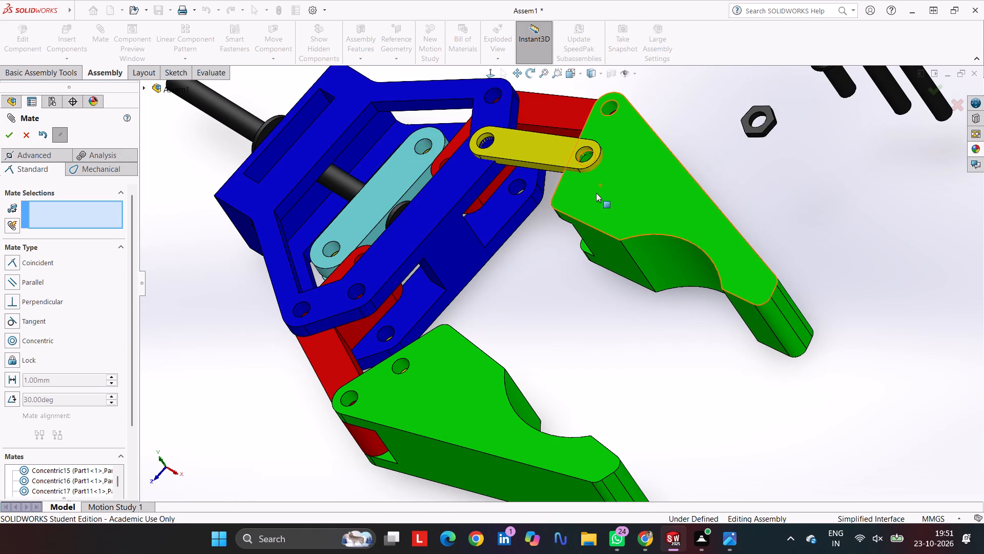
middle_drag(581, 238, 591, 0)
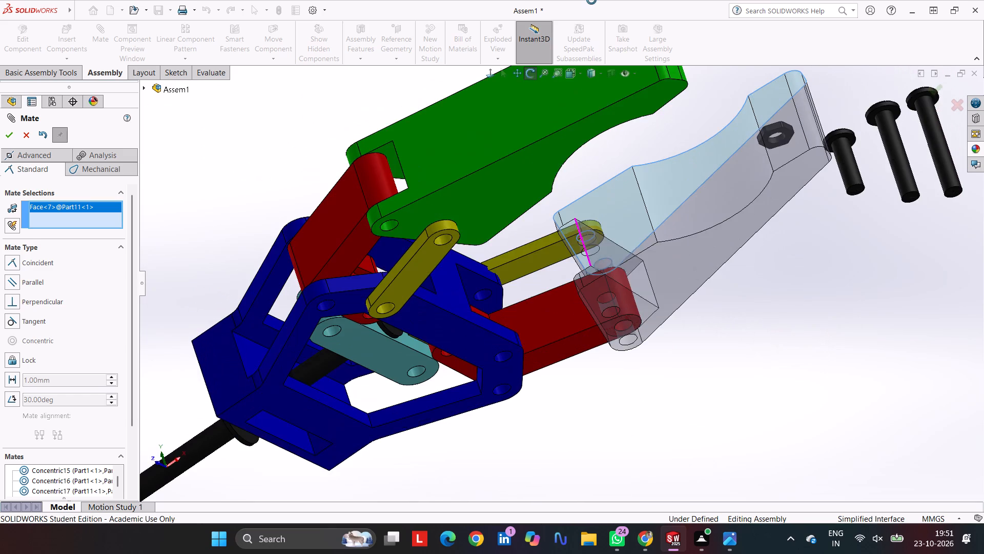
middle_drag(591, 0, 591, 0)
click(536, 258)
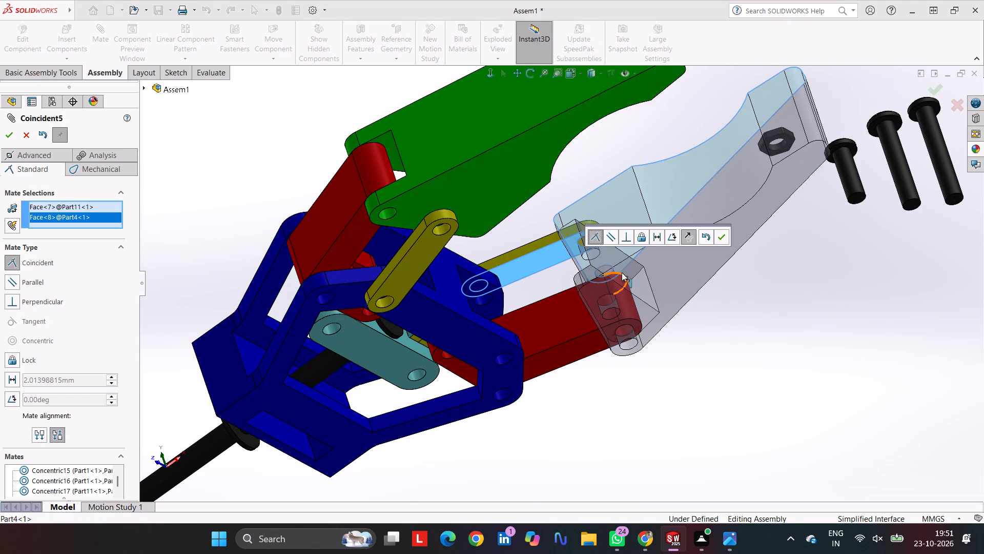
click(726, 241)
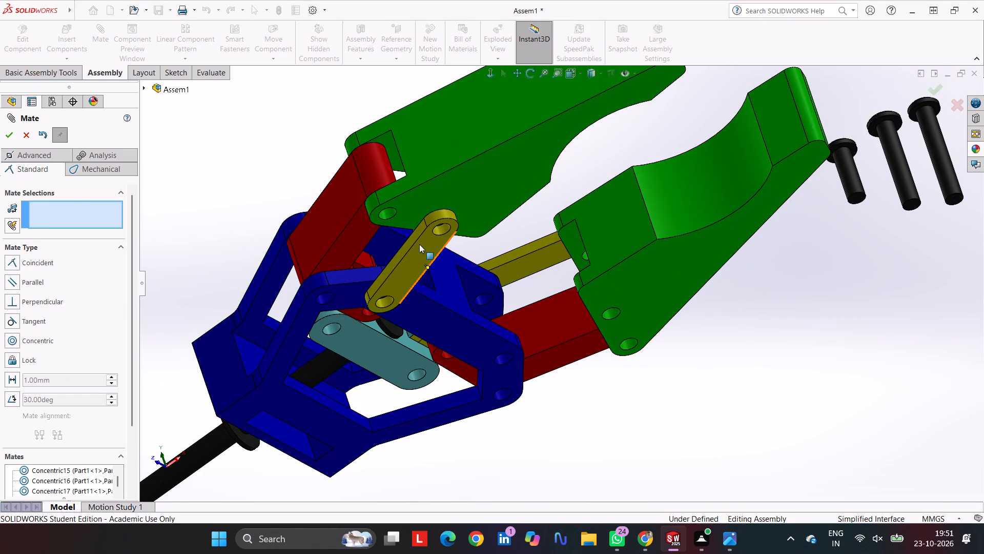
Add a coincident mate between the underside of long yellow link Part4<2> and the outer flat face of green jaw Part11<2>.
drag(421, 249, 328, 91)
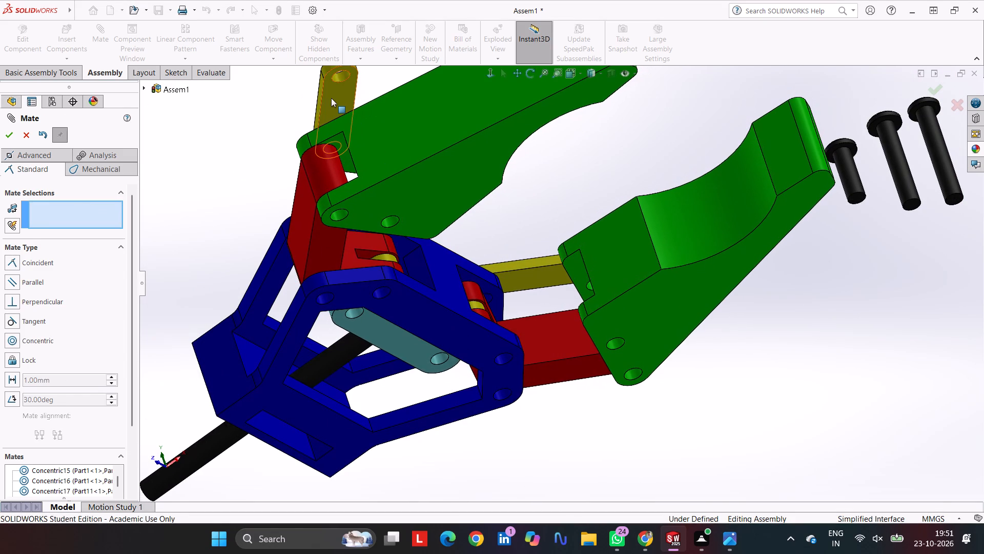
click(331, 98)
middle_drag(376, 126, 441, 296)
click(343, 86)
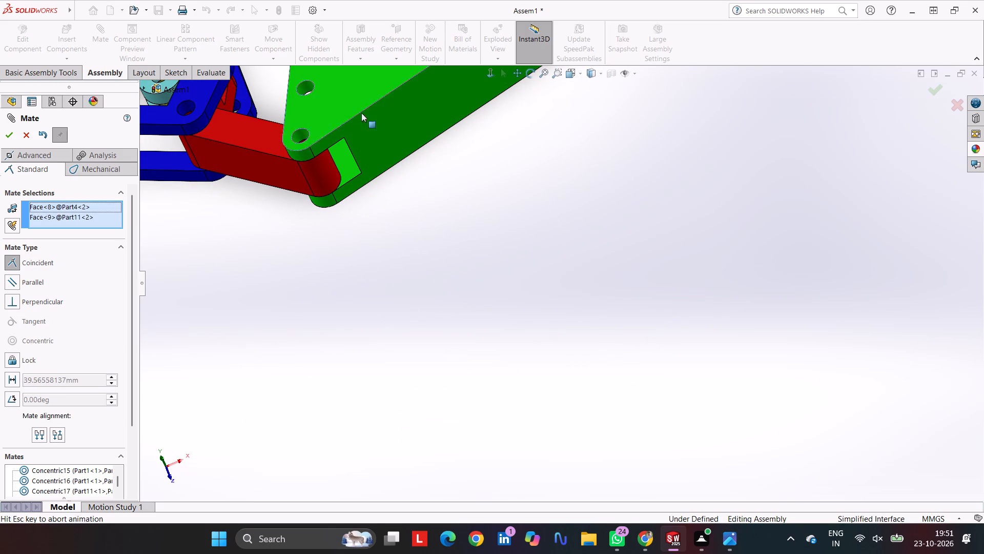
click(377, 144)
Move a jaw and slide the black central rod back and forth to test the gripper's motion, ending with the jaws open in isometric view.
scroll(399, 168, up, 3)
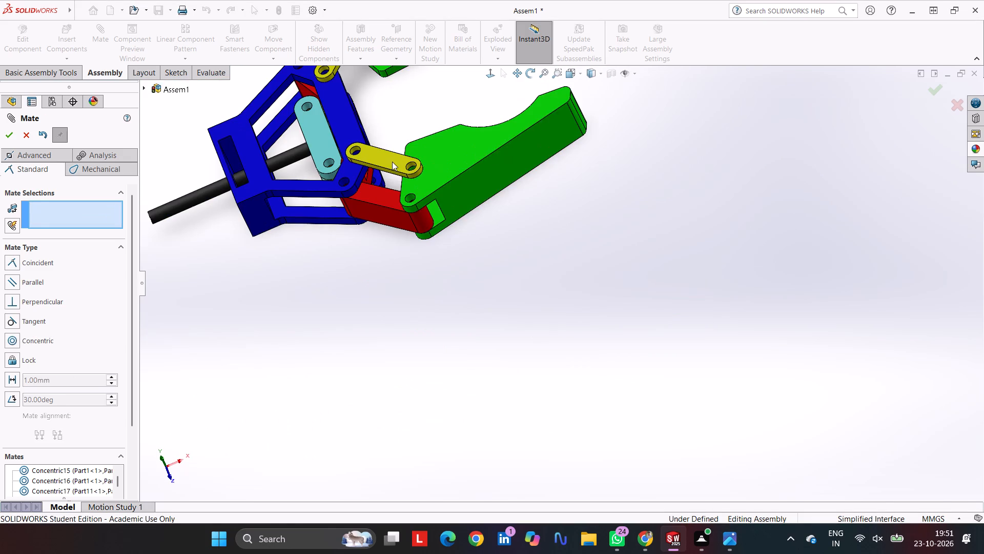
drag(532, 129, 645, 57)
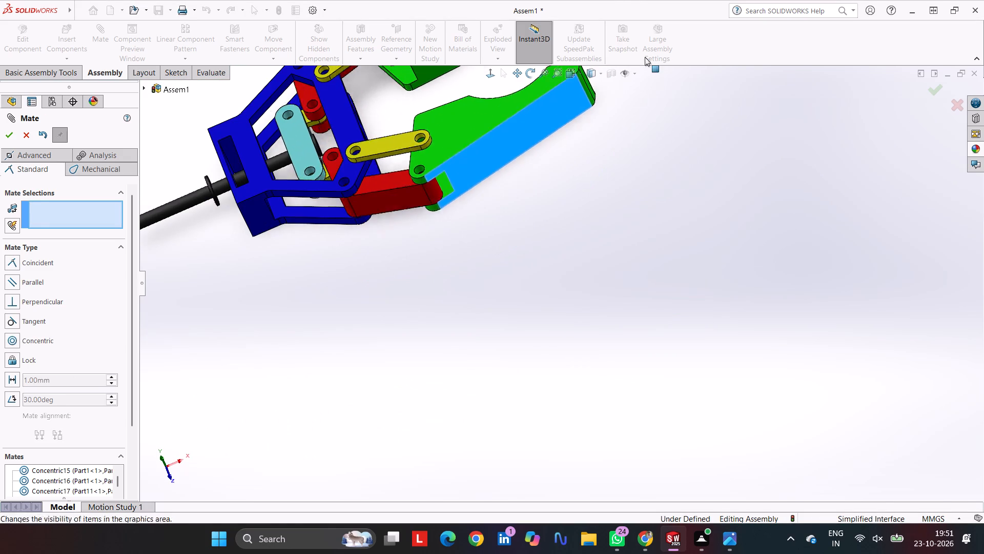
drag(645, 57, 635, 117)
scroll(501, 189, up, 4)
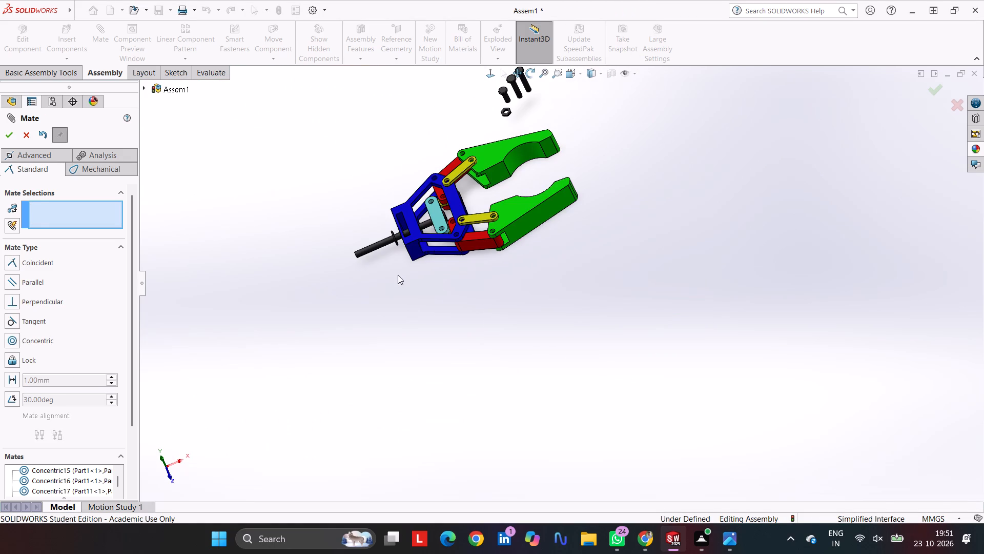
drag(372, 247, 362, 244)
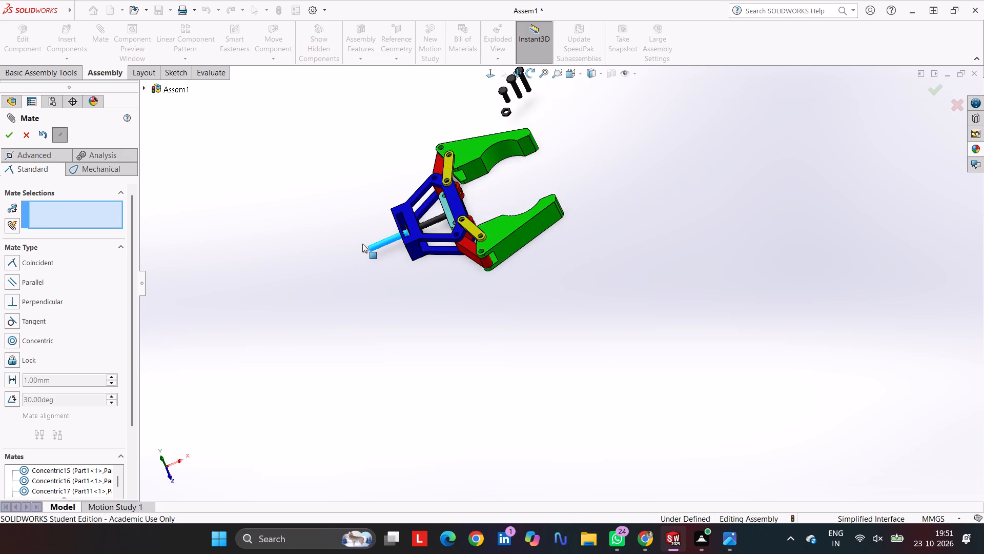
drag(362, 244, 353, 253)
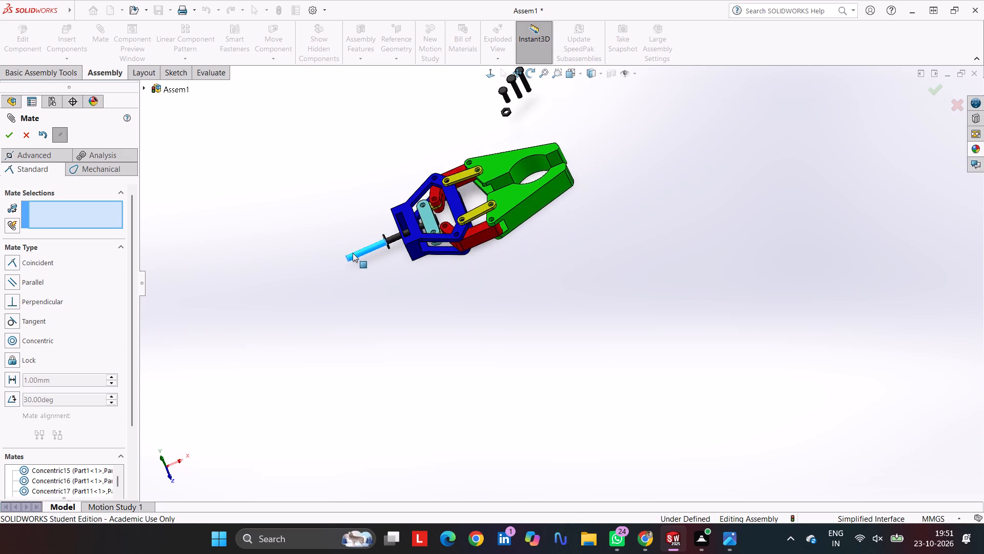
drag(353, 253, 325, 287)
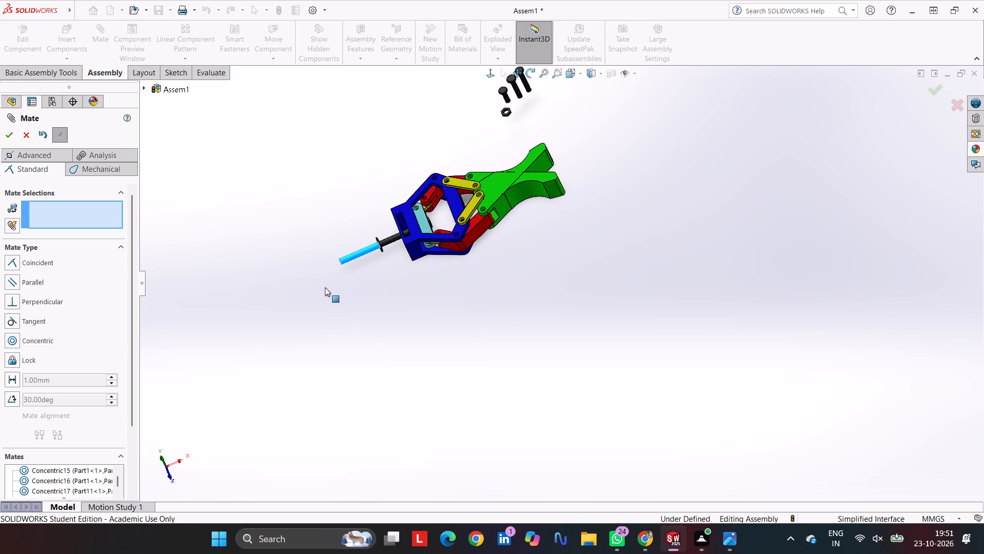
drag(325, 287, 369, 251)
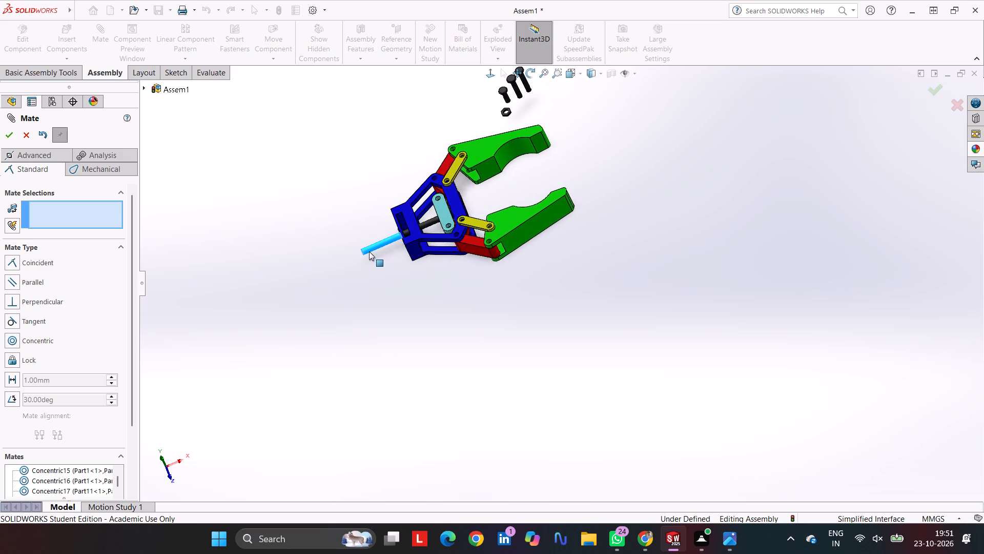
drag(369, 251, 355, 260)
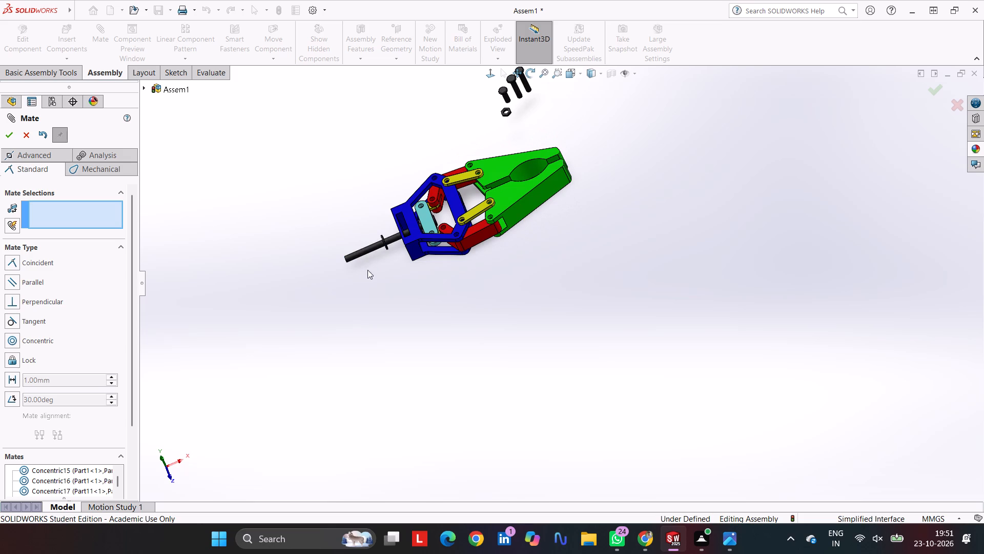
middle_drag(428, 264, 459, 360)
click(458, 327)
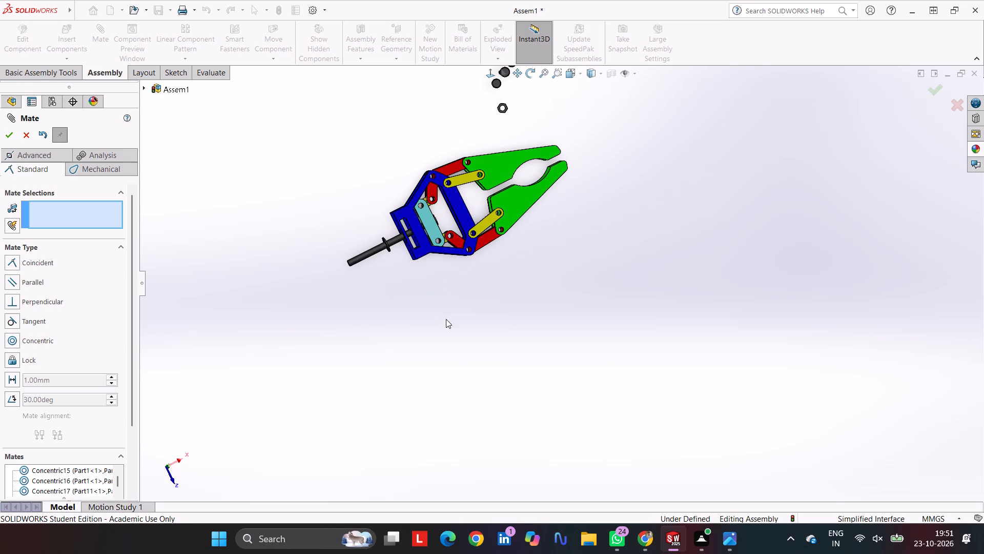
key(ctrl+7)
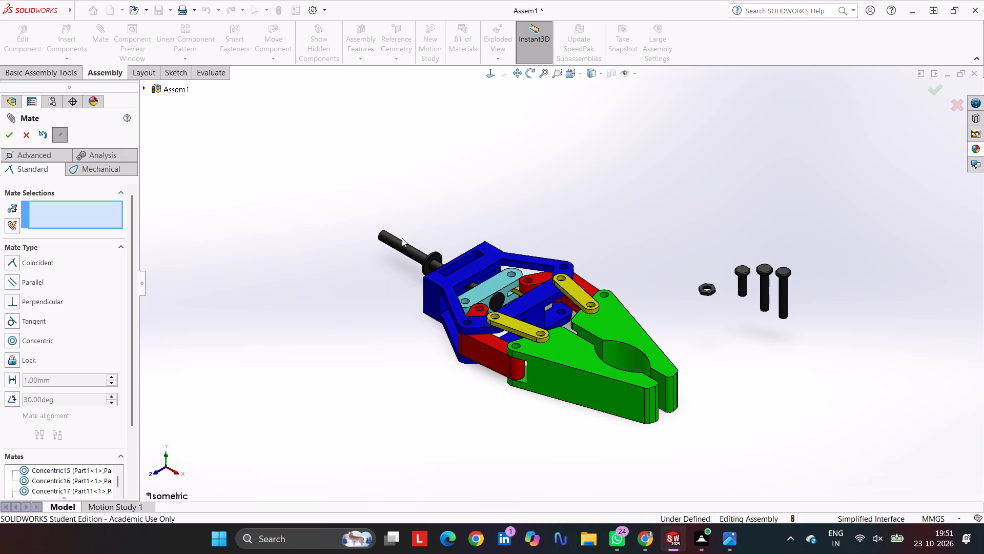
drag(399, 241, 419, 255)
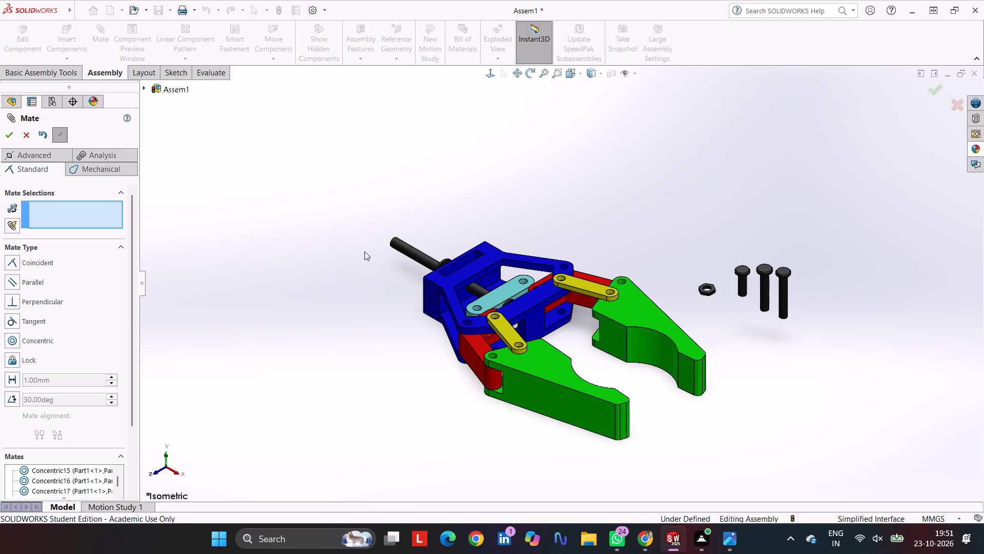
click(328, 275)
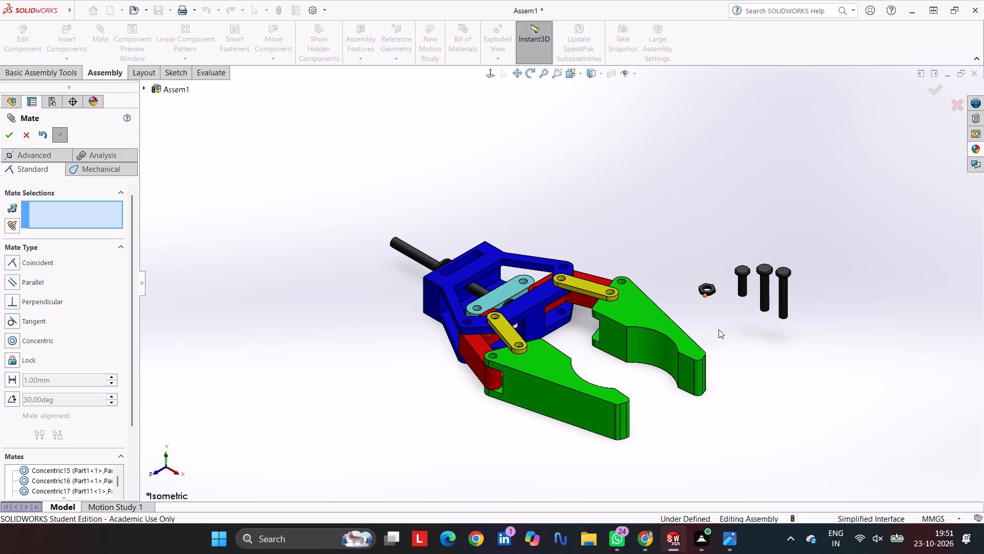
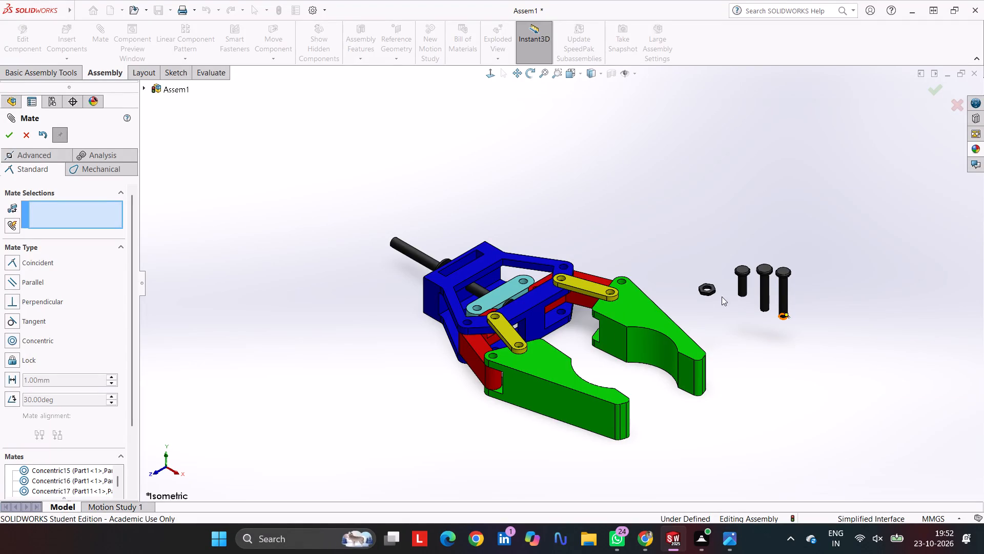
Exit the Mate command to end this round of mating.
scroll(730, 310, down, 1)
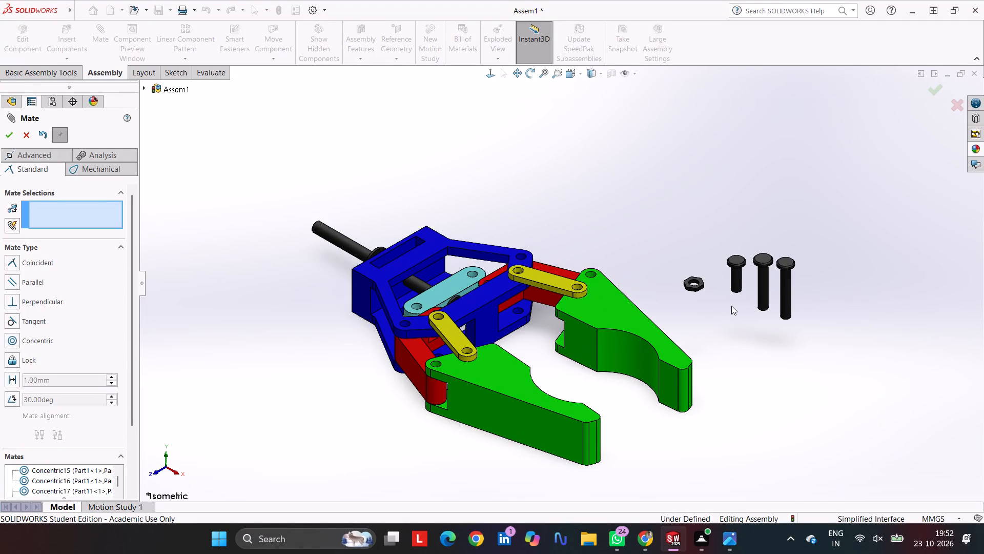
scroll(732, 304, down, 1)
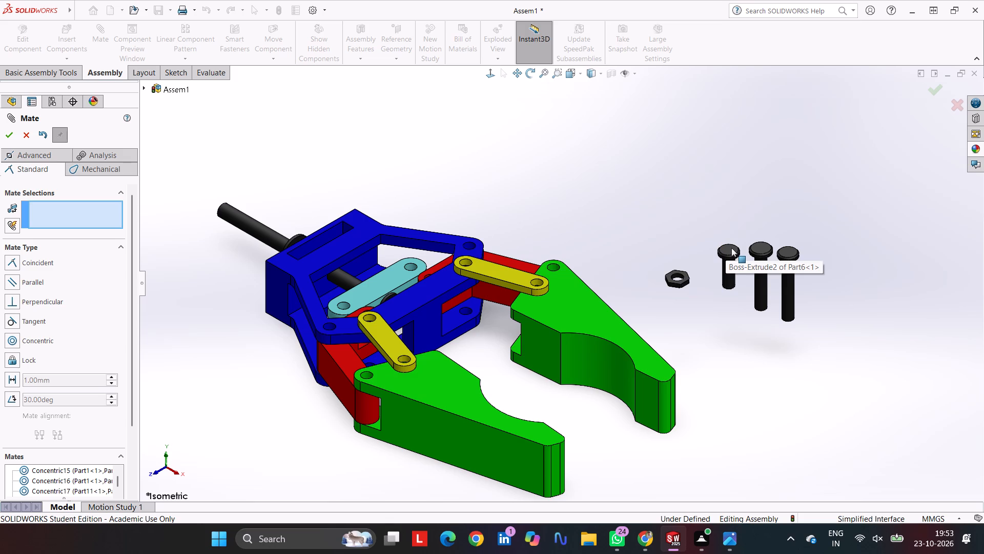
key(Escape)
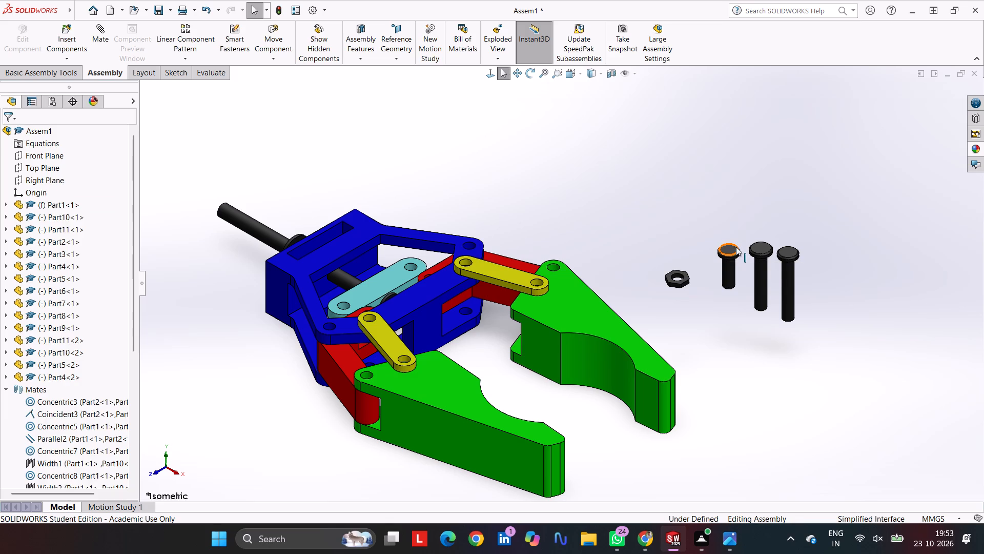
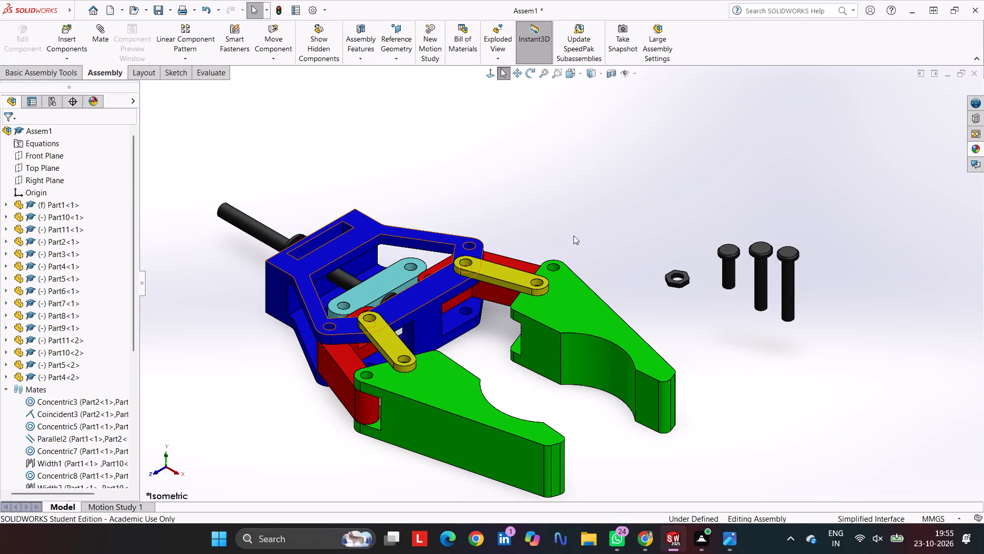
Select the short headed pin, Part6, among the unplaced fasteners beside the gripper.
click(727, 269)
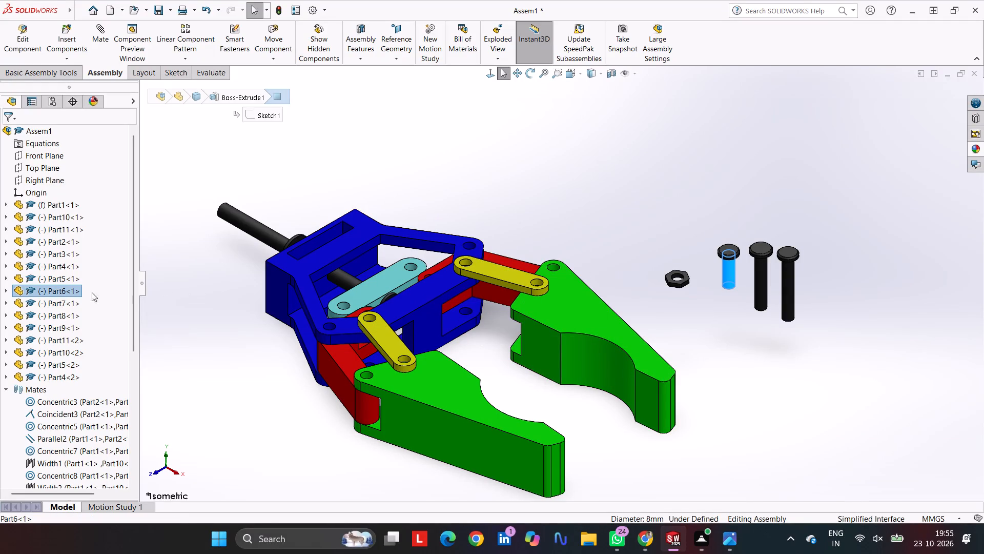
click(53, 295)
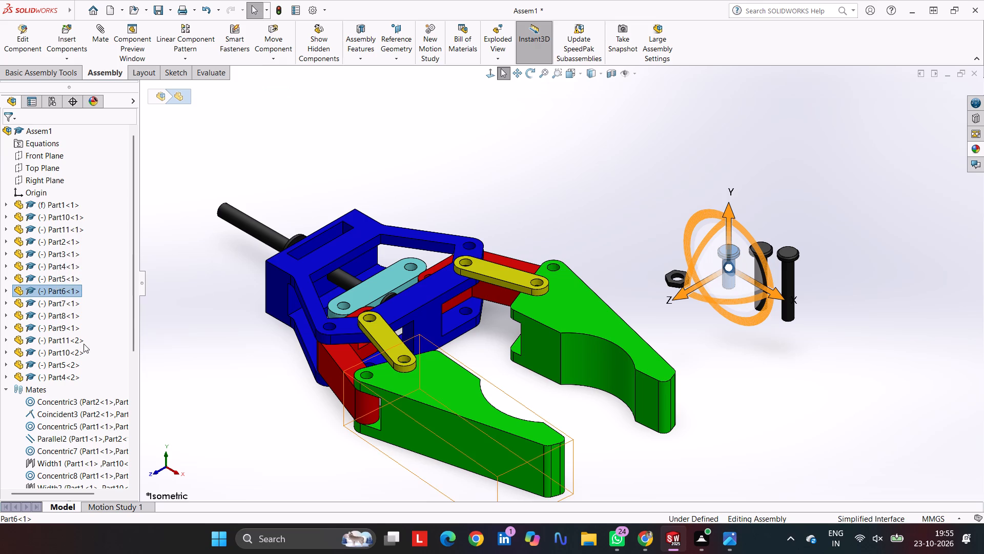
key(grave)
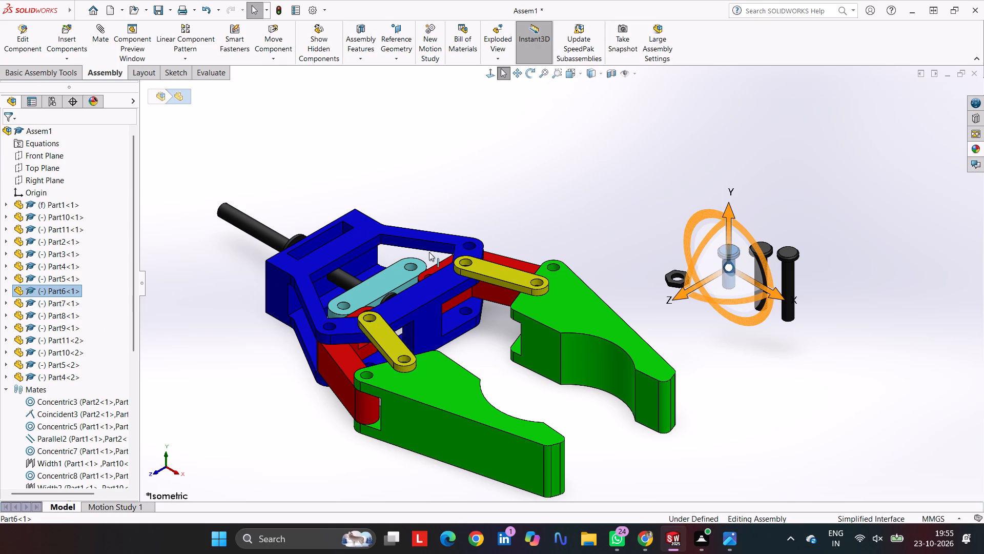
click(58, 294)
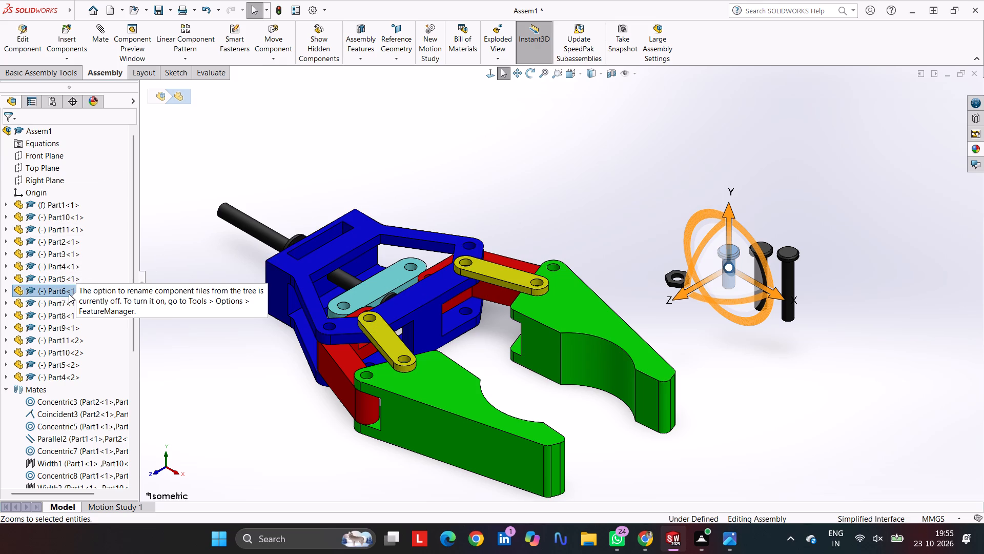
click(56, 290)
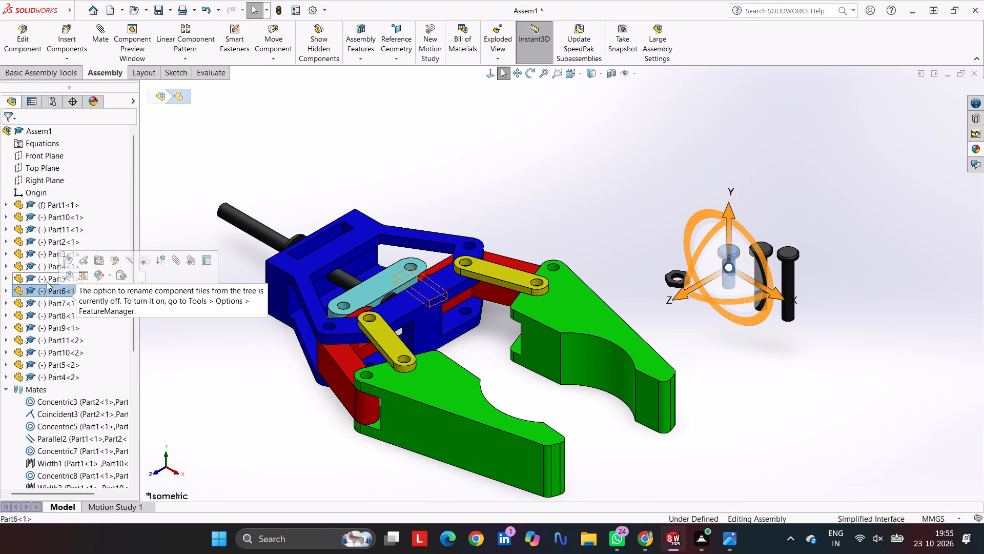
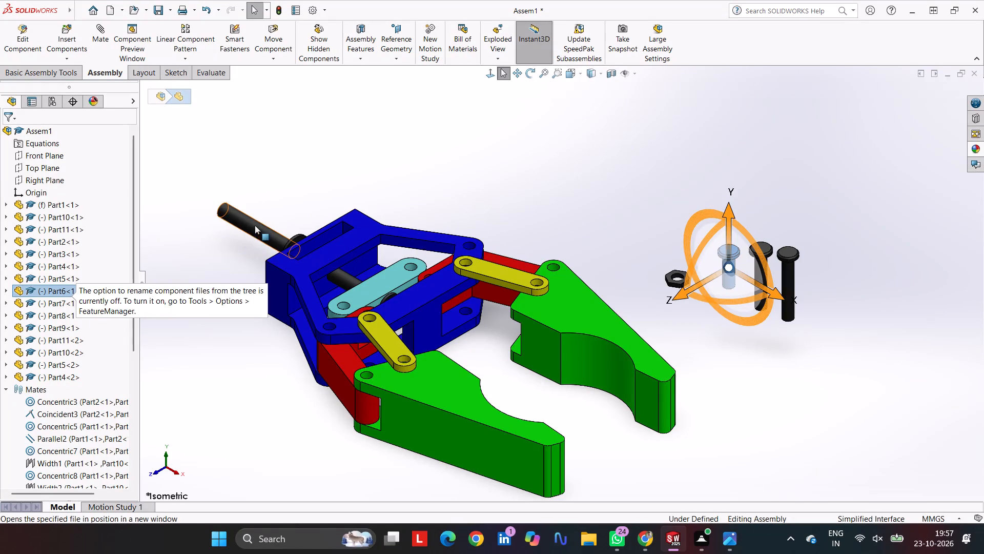
Test the gripper's motion by sliding the black rod, Part3, outward to close the green jaws and back inward to open them.
drag(255, 225, 257, 221)
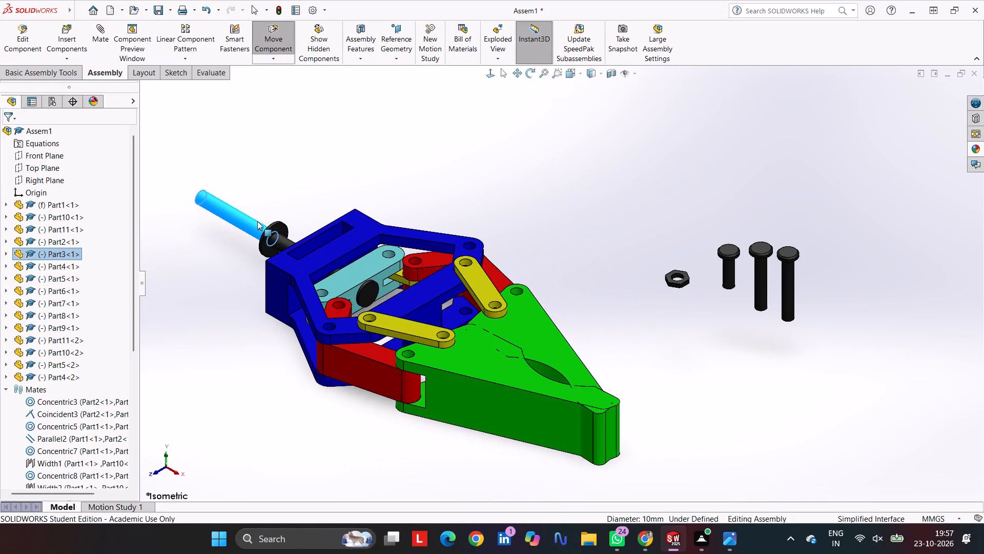
drag(257, 221, 276, 236)
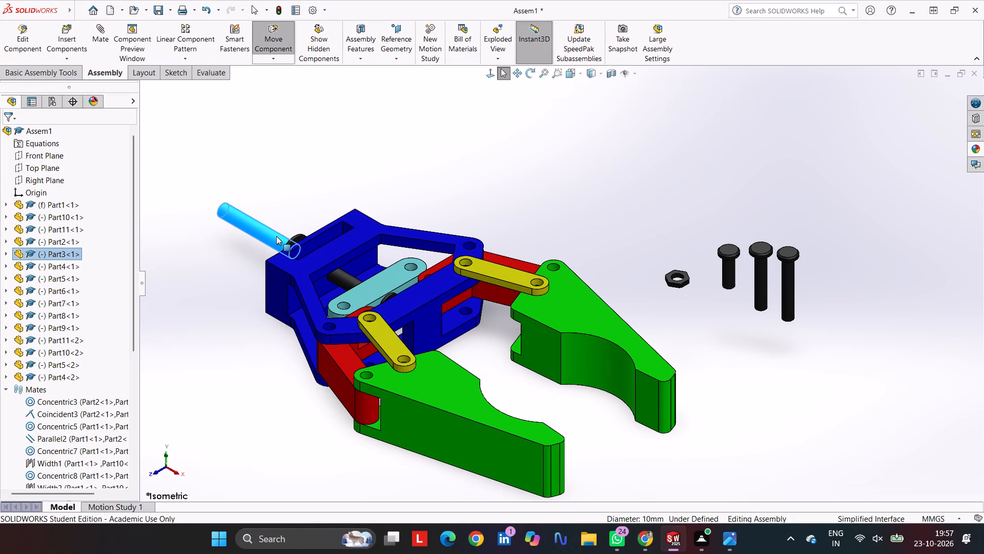
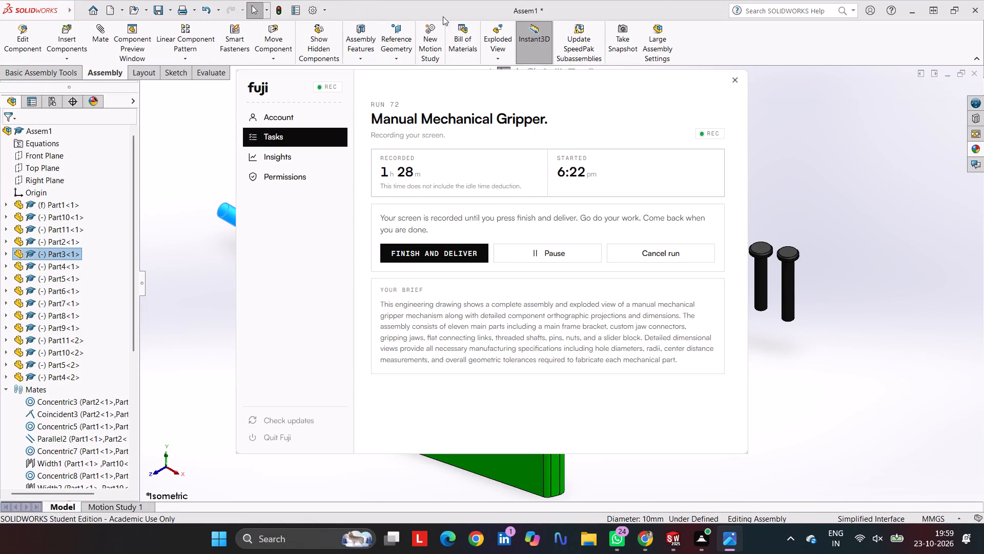
Slide the threaded rod Part3 back and forth through the frame to examine how the gripper jaws open and close.
click(826, 240)
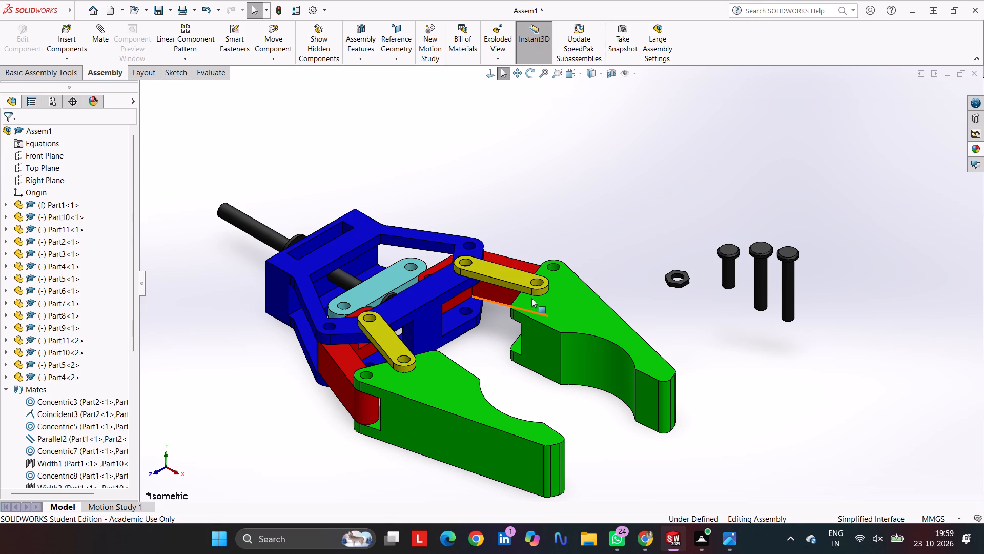
middle_drag(537, 305, 587, 349)
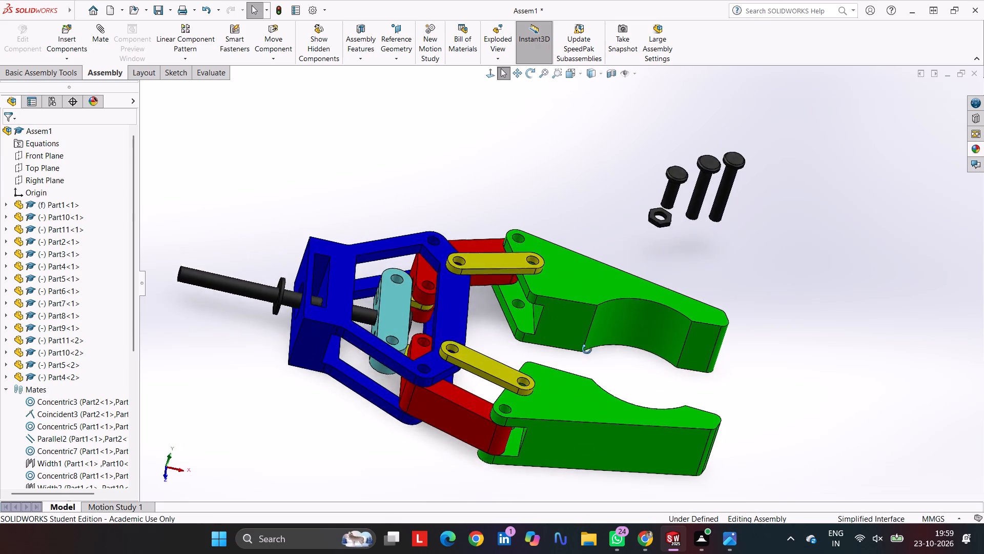
middle_drag(587, 349, 602, 263)
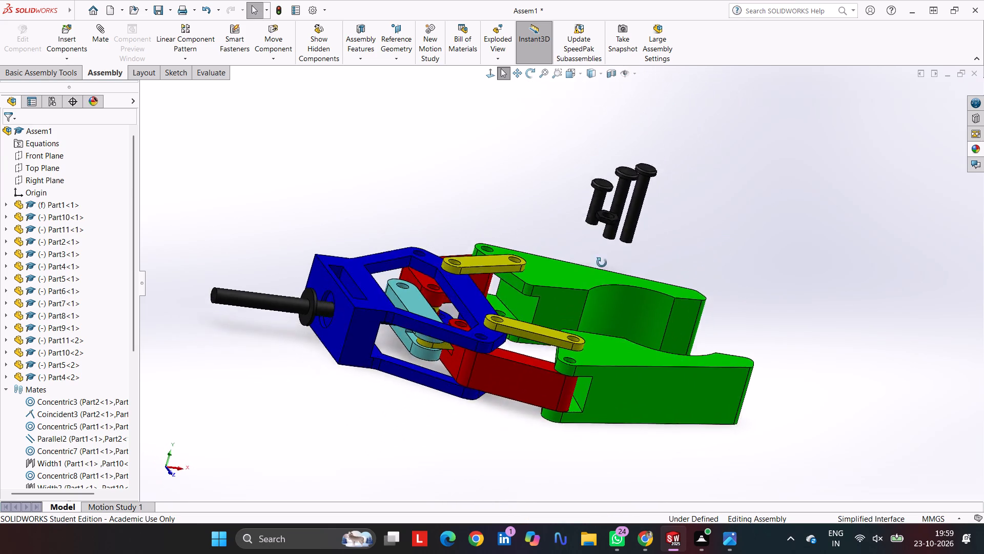
middle_drag(602, 263, 585, 346)
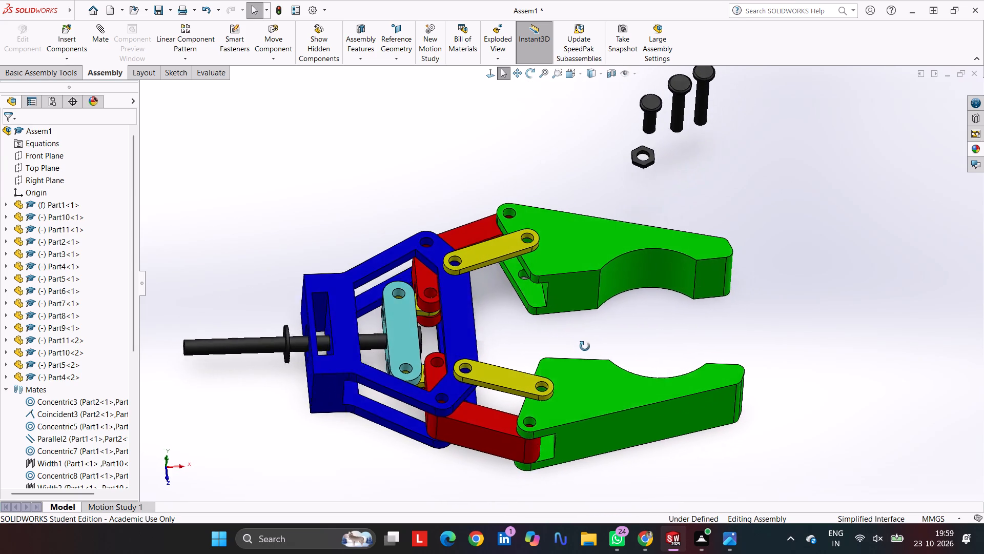
middle_drag(585, 346, 584, 345)
drag(251, 342, 230, 342)
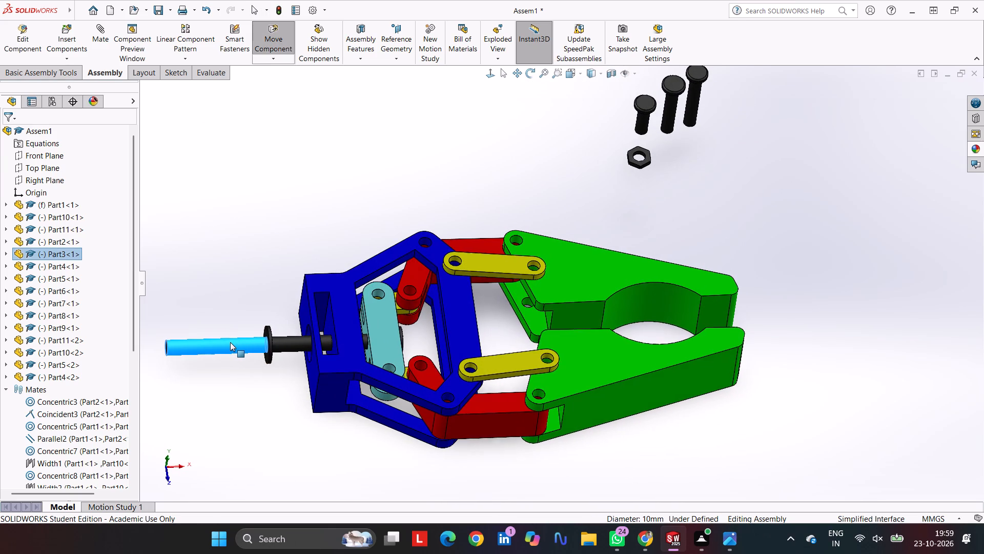
drag(230, 342, 234, 344)
middle_drag(475, 264, 475, 277)
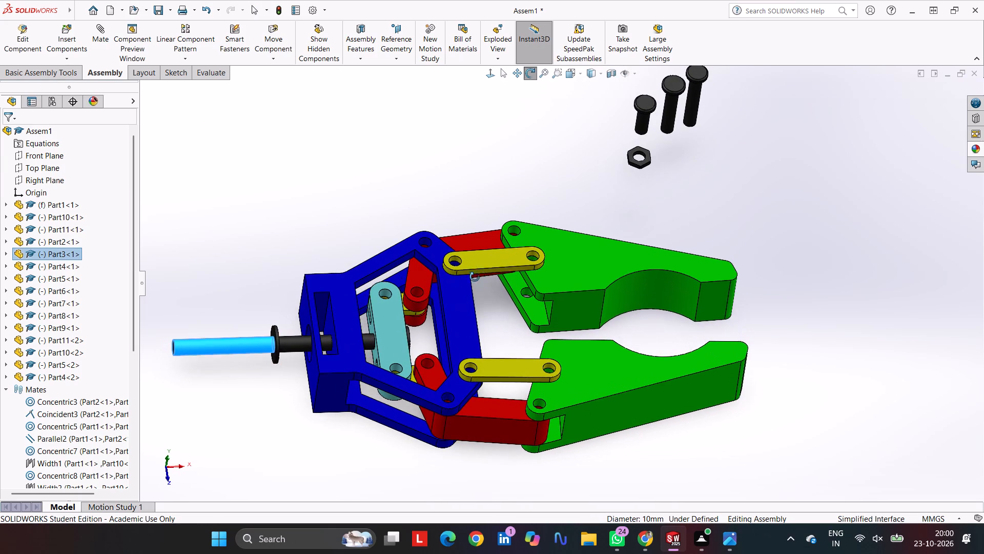
middle_drag(475, 277, 471, 359)
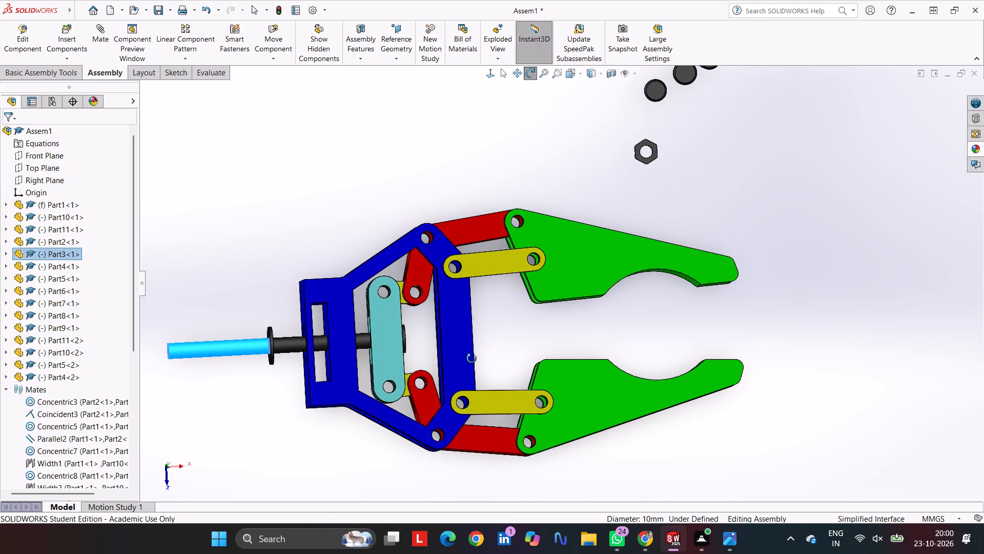
middle_drag(471, 359, 467, 366)
drag(216, 347, 195, 348)
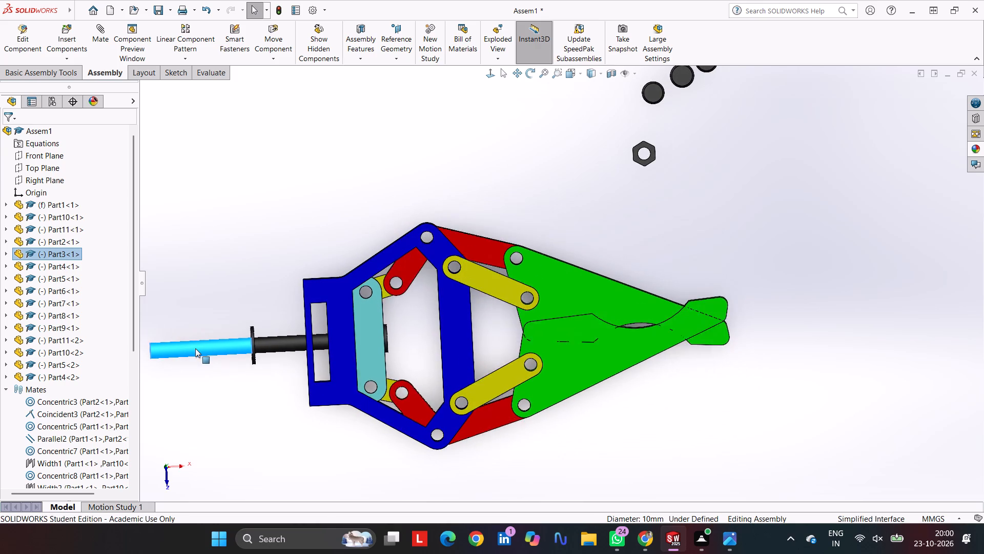
drag(195, 348, 204, 347)
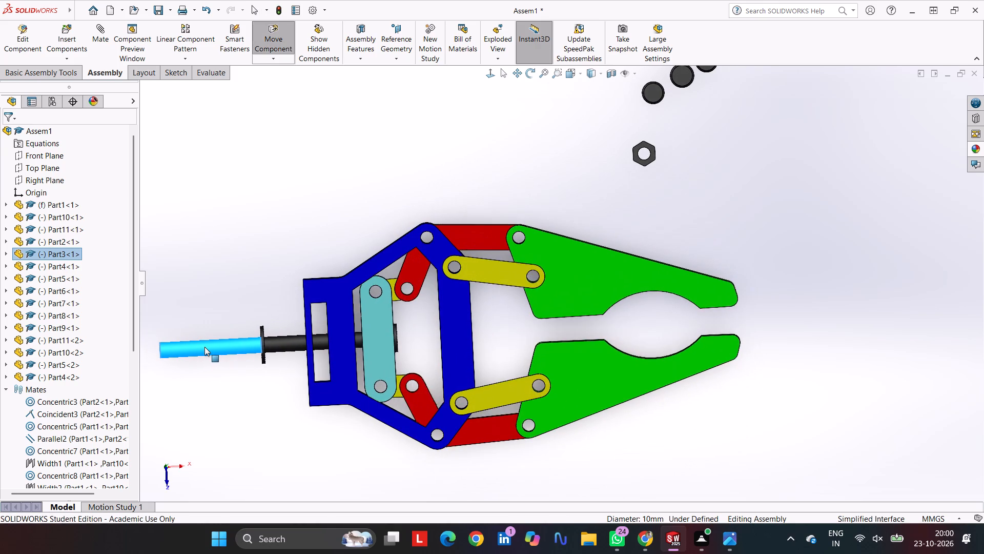
drag(204, 347, 222, 345)
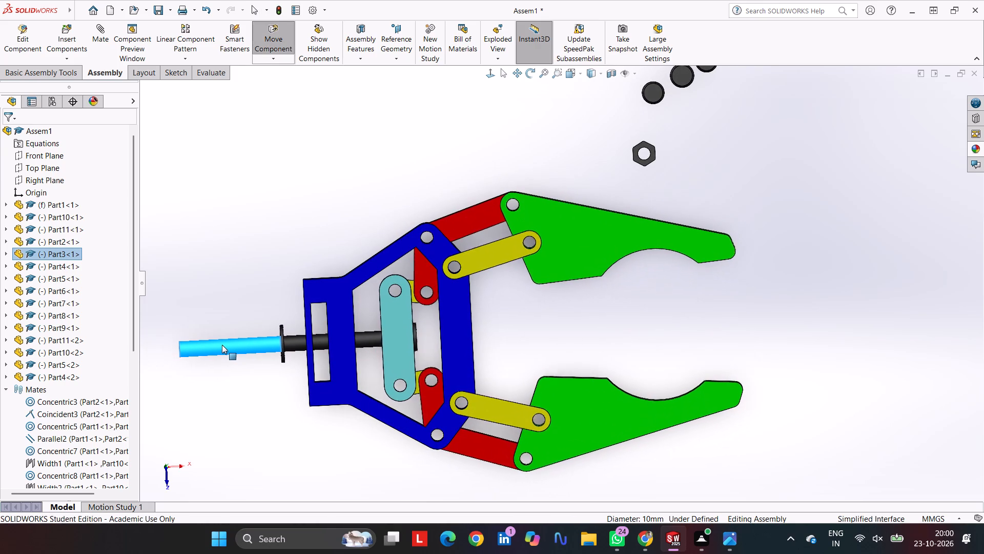
drag(222, 345, 210, 344)
Pull the short bolt Part6 away from the longer bolts and paste three copies of it around the gripper frame.
scroll(548, 169, up, 2)
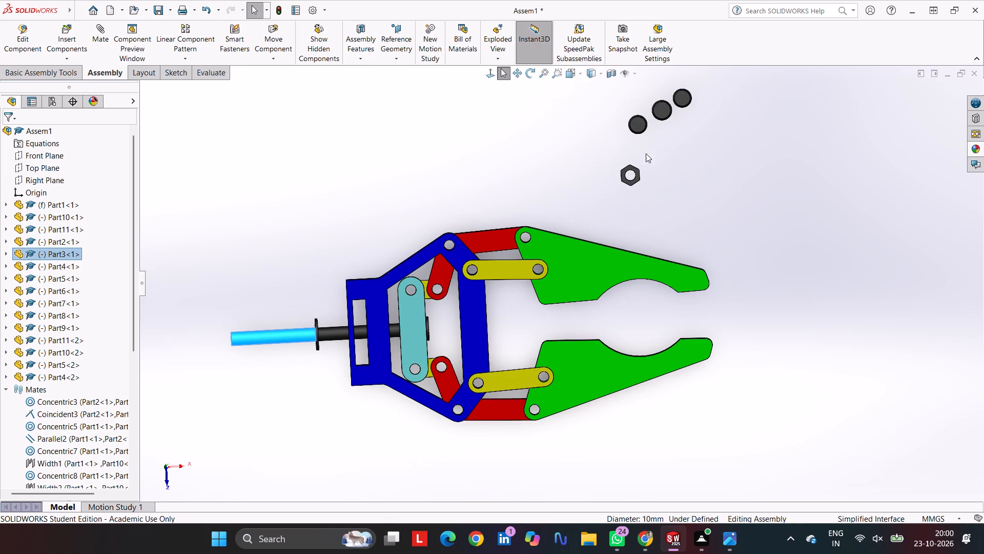
click(626, 152)
drag(624, 152, 575, 180)
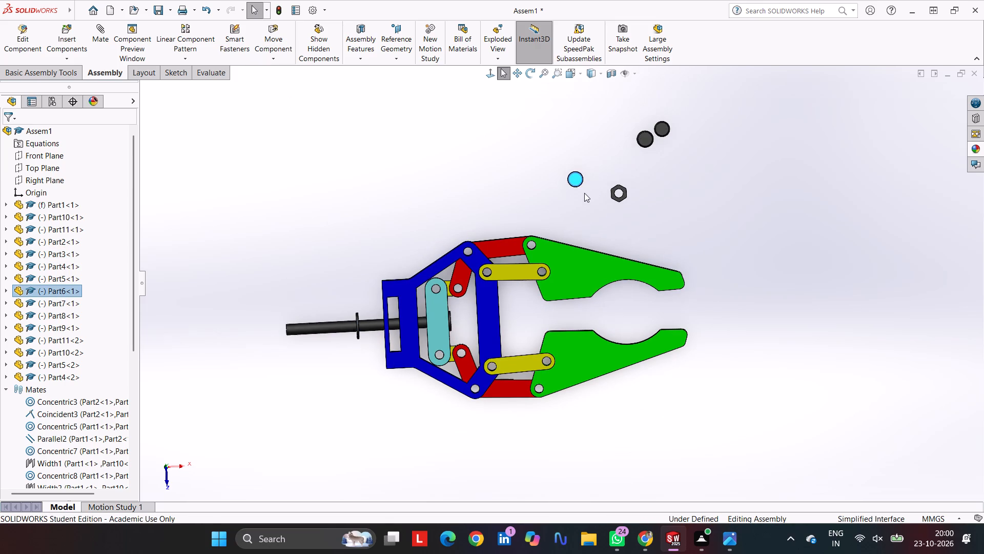
scroll(586, 194, up, 2)
middle_drag(580, 152, 570, 52)
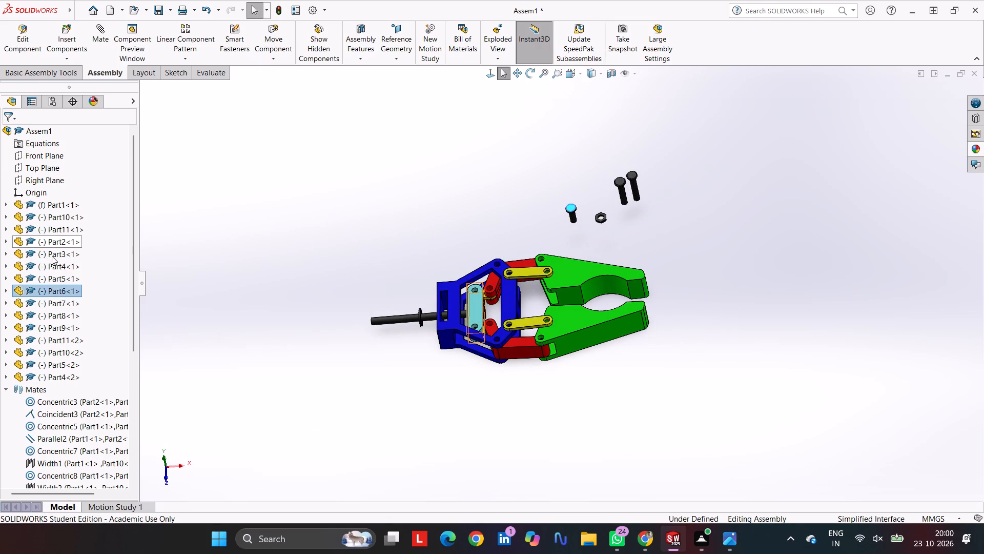
click(52, 286)
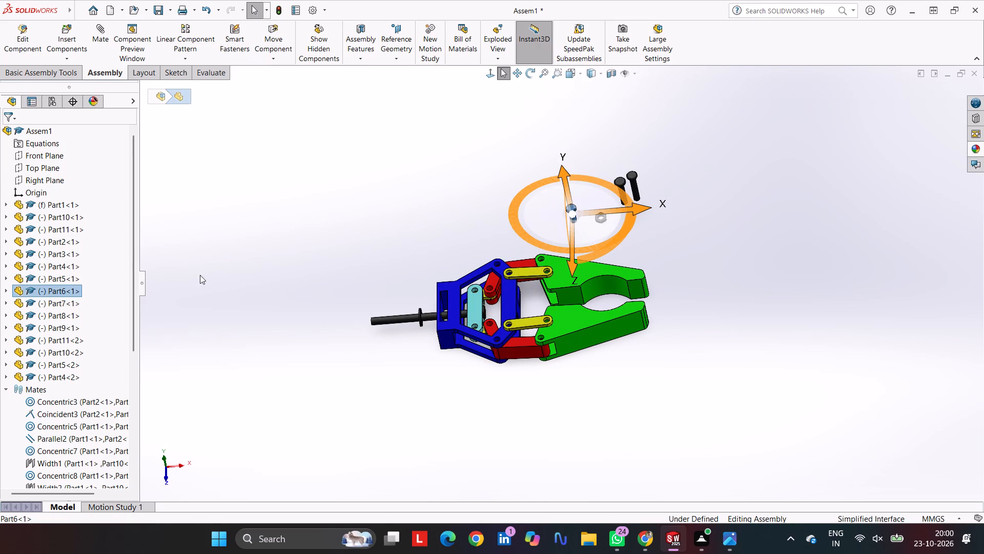
key(ctrl+c)
key(ctrl+v)
key(ctrl+v)
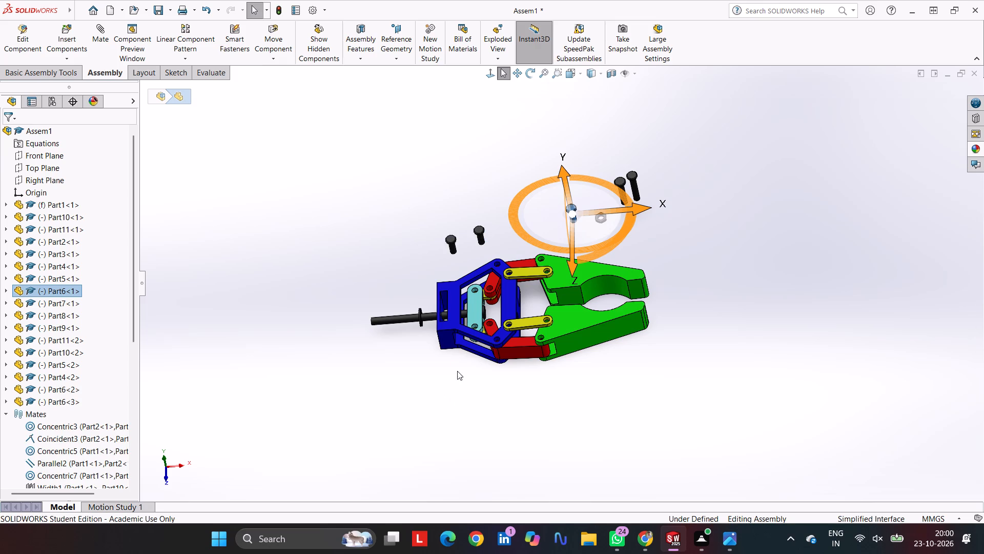
key(ctrl+v)
key(Escape)
key(Escape)
key(Escape)
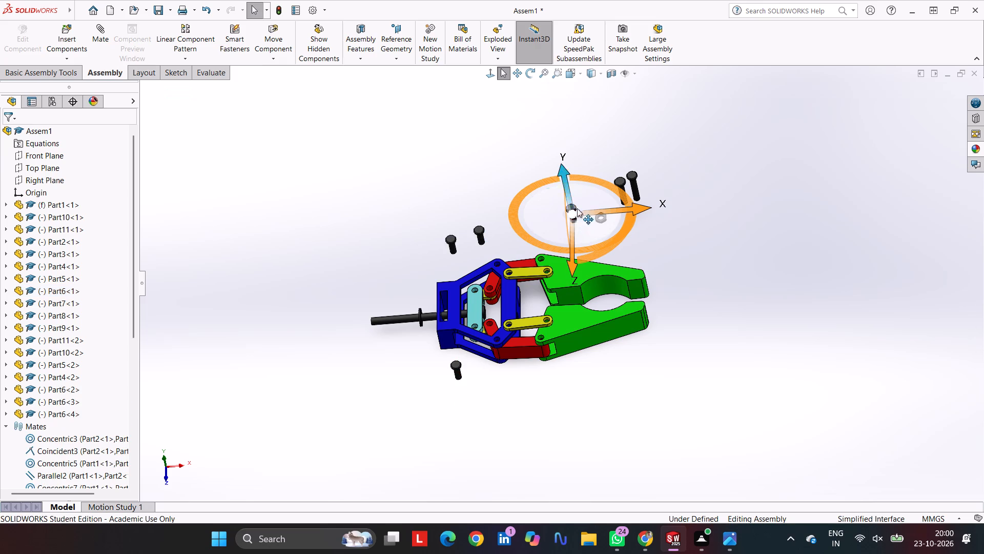
key(Escape)
key(Escape)
click(587, 143)
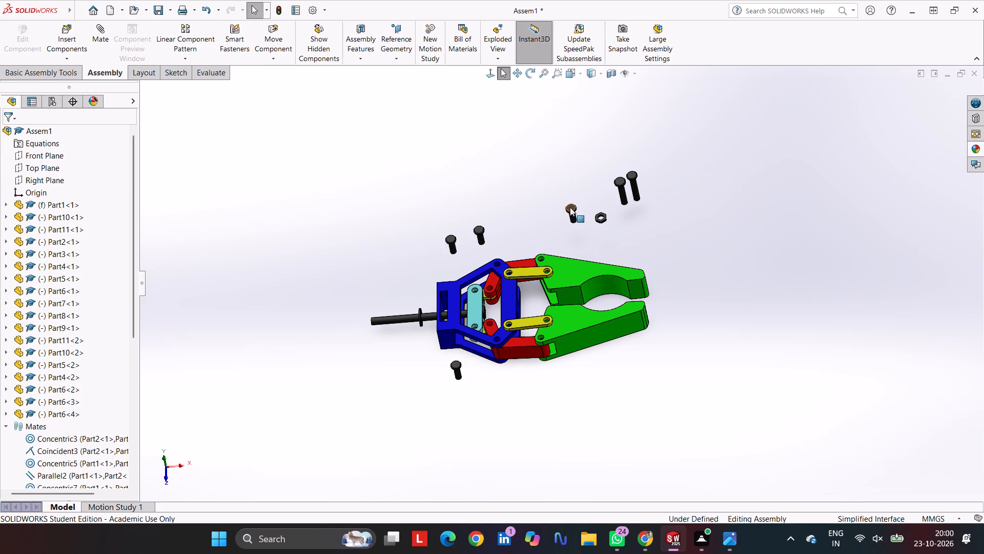
Move the original short bolt Part6<1> to the opposite side of the gripper, just outside the blue frame.
drag(570, 207, 476, 360)
middle_drag(491, 321, 492, 328)
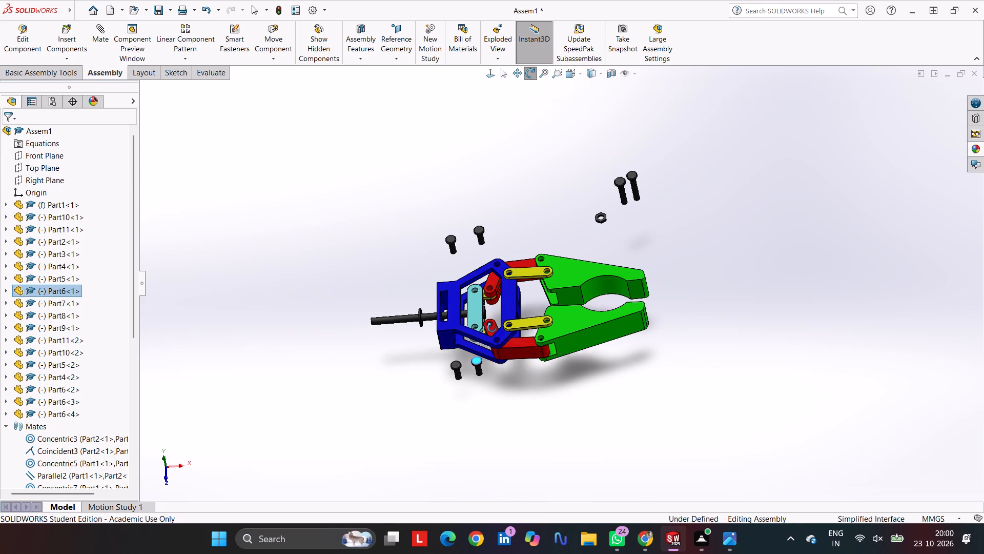
middle_drag(492, 328, 511, 282)
drag(476, 362, 462, 424)
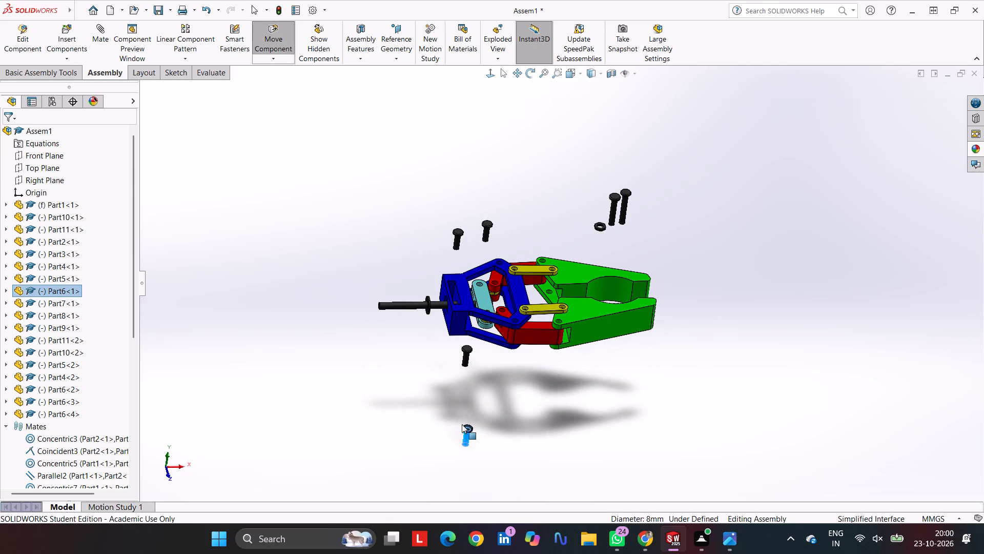
drag(462, 424, 461, 420)
middle_drag(504, 401, 593, 343)
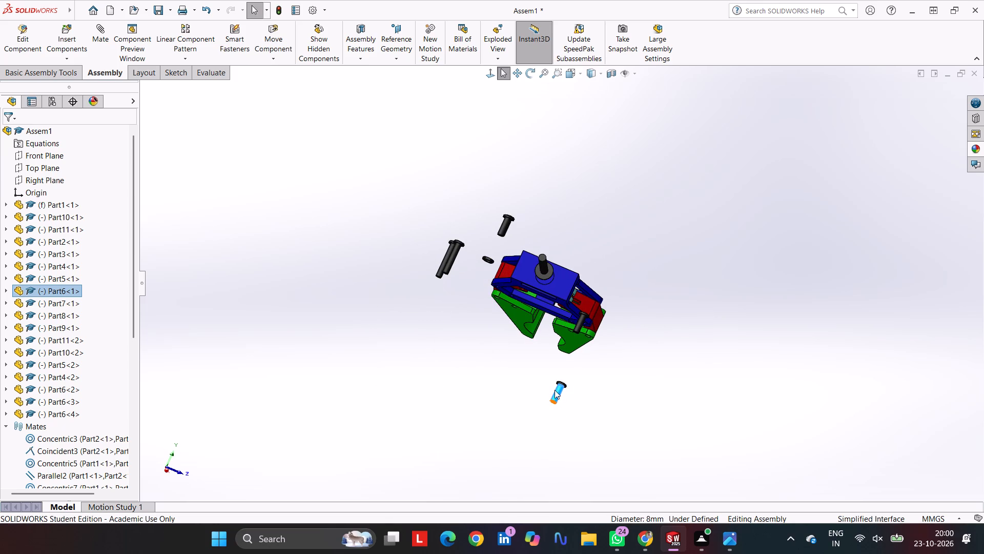
drag(556, 393, 617, 326)
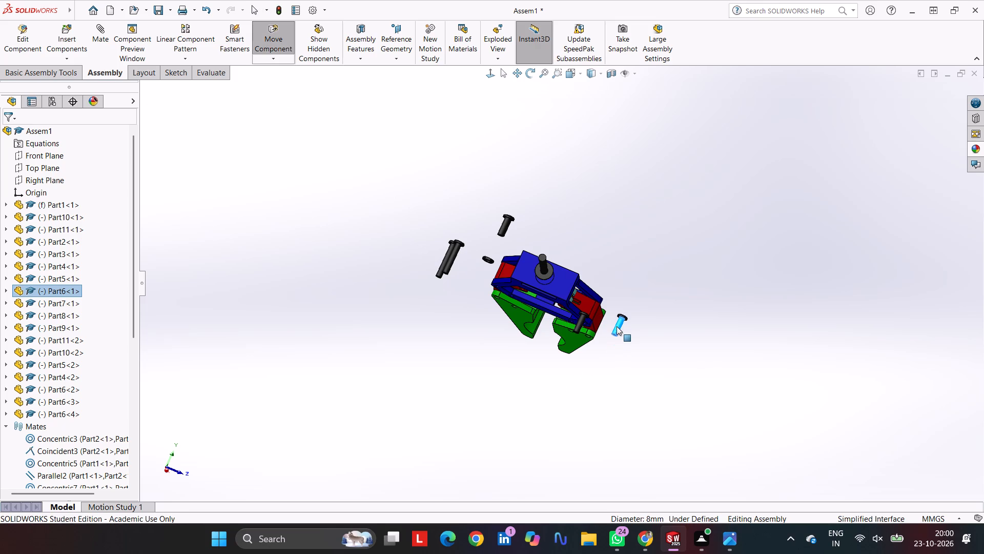
drag(617, 326, 613, 330)
Move the copied bolt Part6<4> clear of the frame, next to the red link Part10<1>, so its shank is accessible.
middle_drag(659, 296, 572, 371)
scroll(499, 352, down, 4)
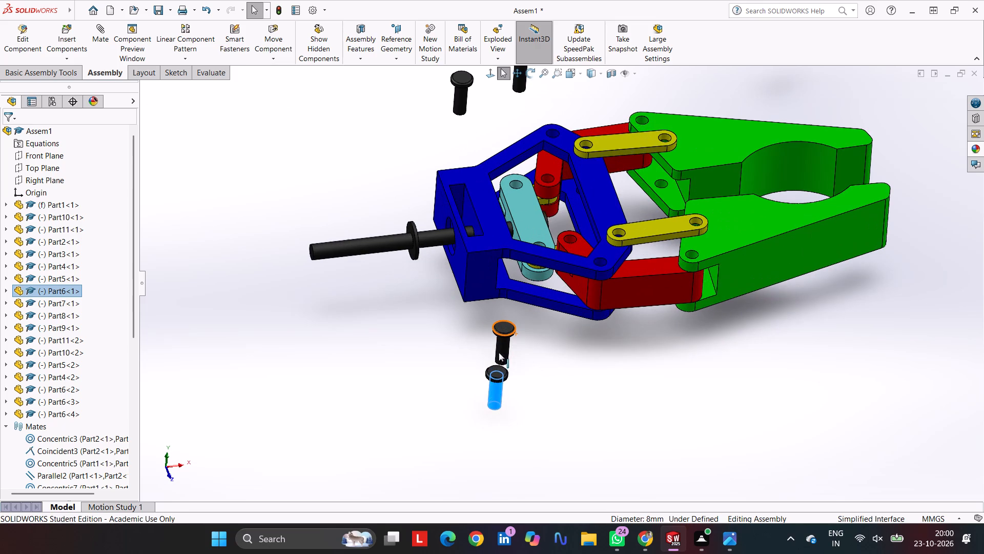
drag(506, 351, 541, 314)
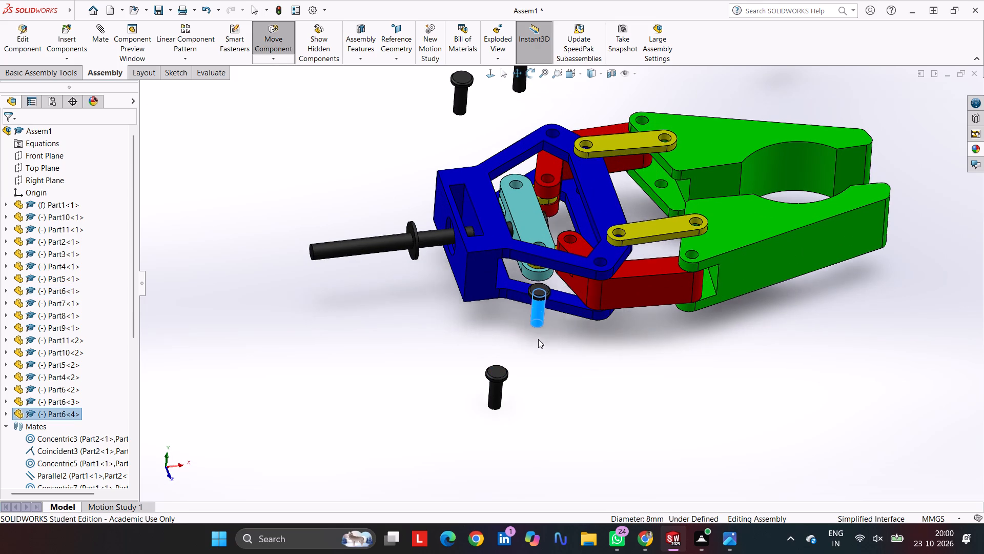
middle_drag(572, 326, 635, 271)
drag(547, 302, 644, 291)
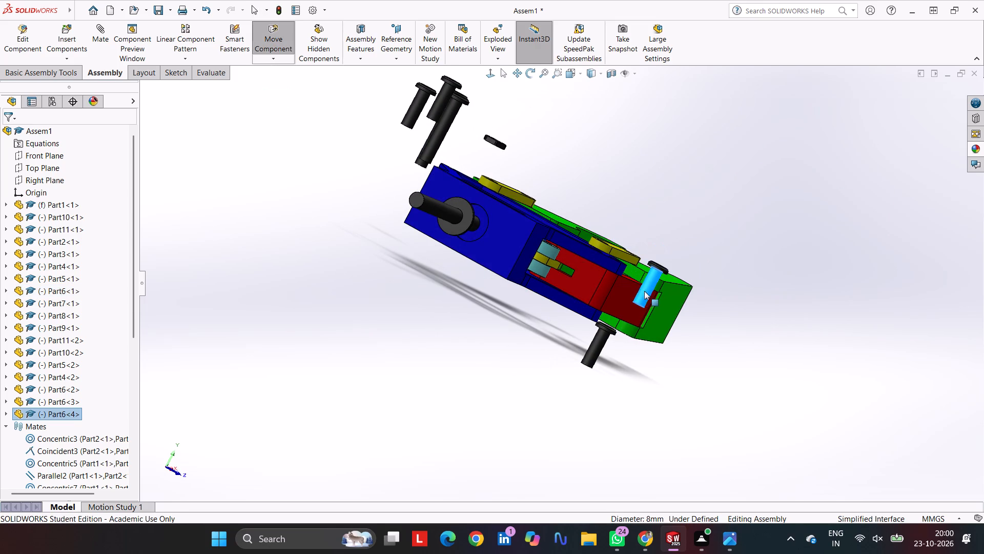
drag(644, 291, 655, 299)
middle_drag(704, 305, 643, 382)
scroll(378, 344, down, 3)
scroll(388, 333, up, 2)
middle_drag(441, 243, 430, 278)
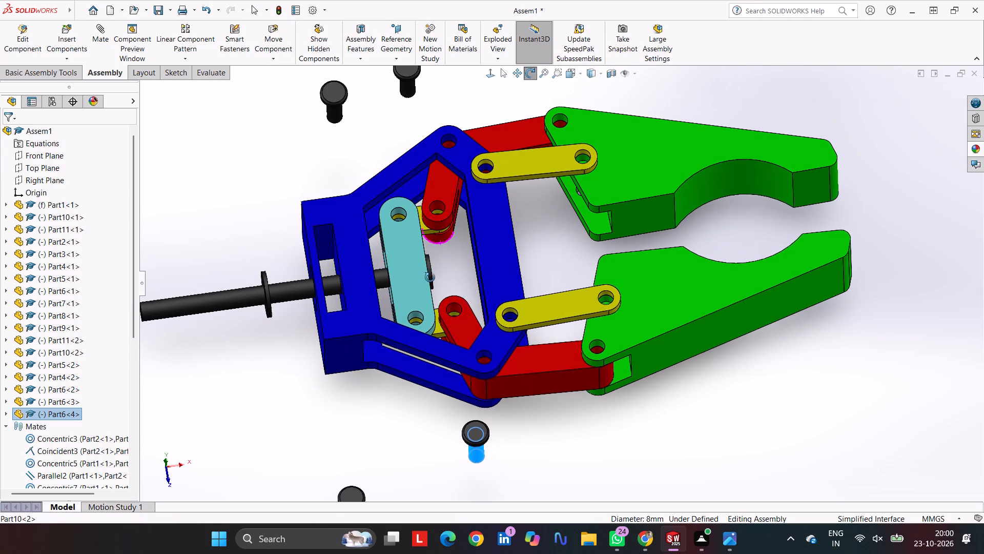
middle_drag(430, 278, 430, 279)
key(Escape)
Add a concentric mate between the shank of bolt Part6<4> and the inner-end hole of red link Part10<1>.
click(475, 453)
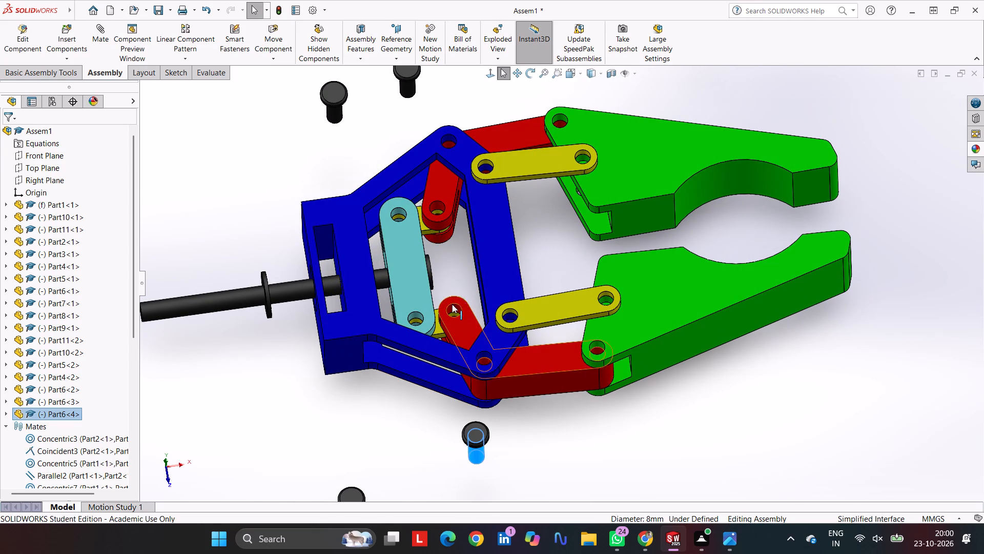
ctrl+click(456, 307)
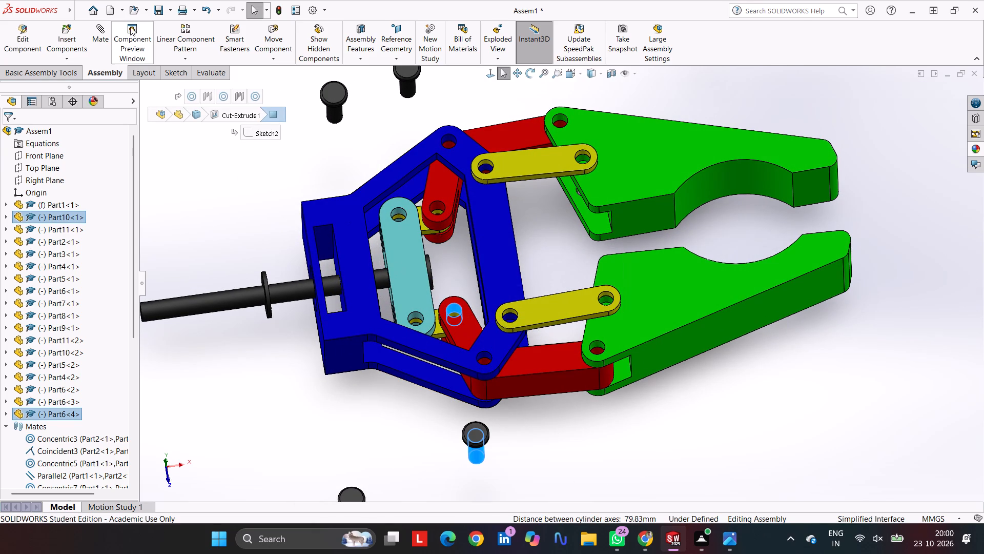
click(106, 33)
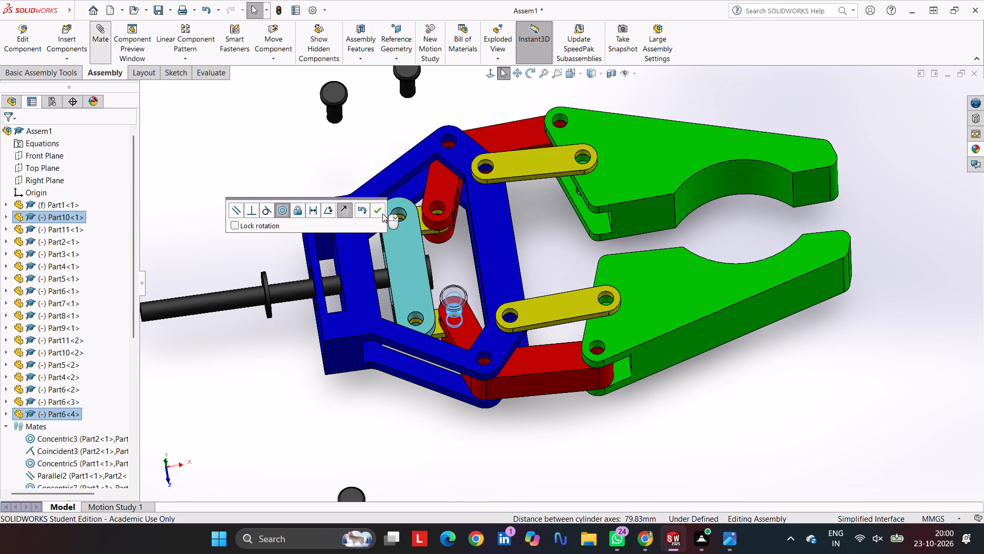
click(381, 210)
Add a concentric mate between the shank of bolt Part6<3> and the inner-end hole of red link Part10<2>.
click(409, 87)
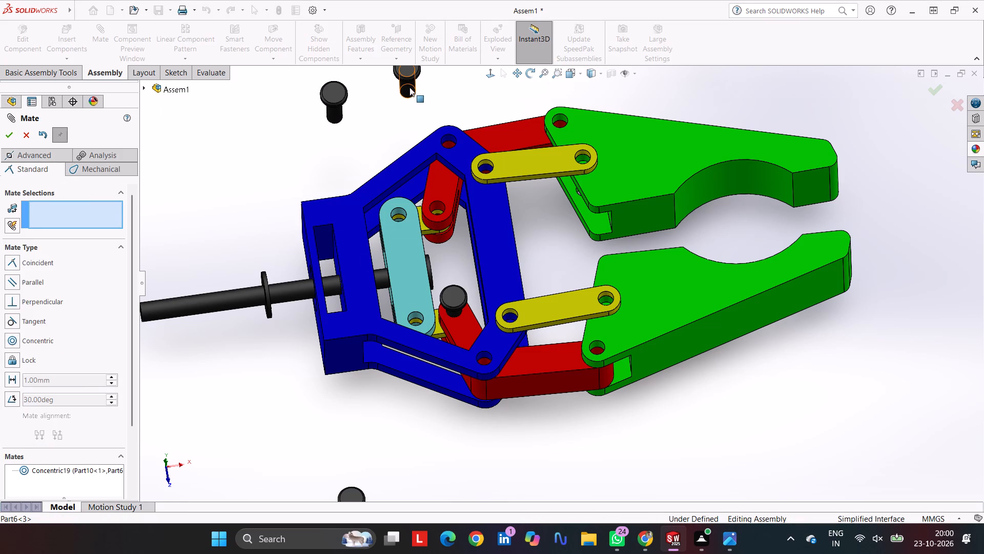
click(437, 204)
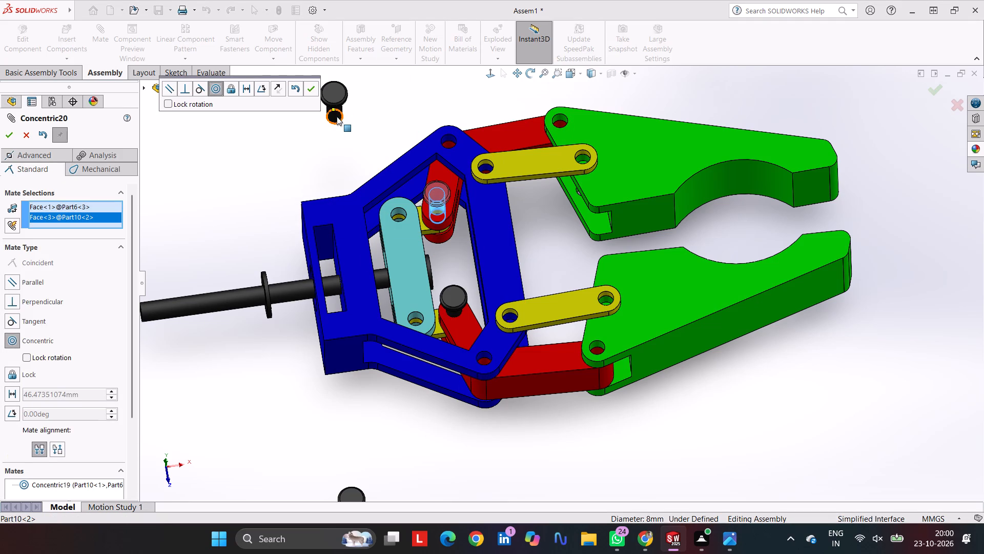
key(Return)
Add a concentric mate between bolt Part6<2> and the light-blue plate Part2's hole on the Part10<2> side.
click(335, 115)
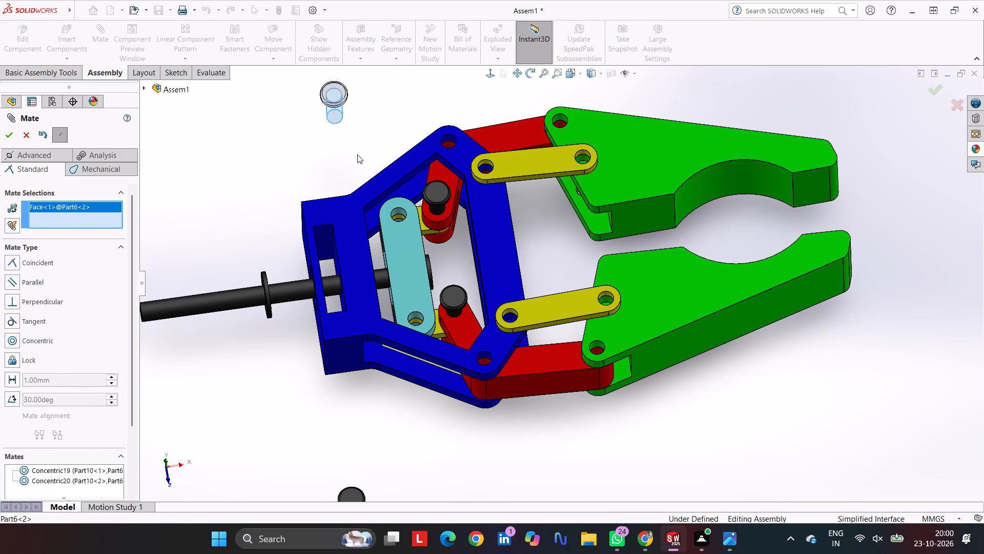
click(400, 210)
key(Return)
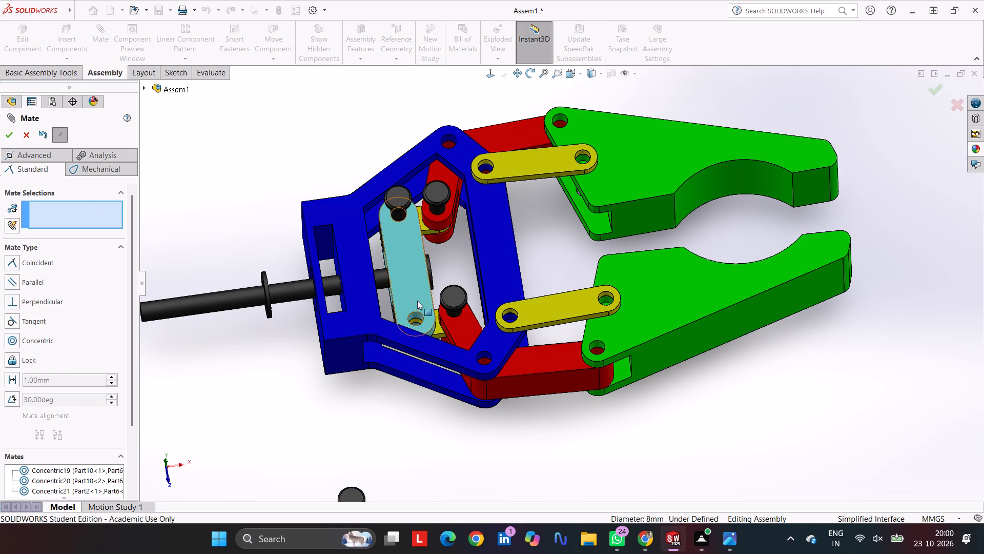
Add a concentric mate between the shank of bolt Part6<1> and the remaining open hole of the light-blue plate Part2.
drag(359, 491, 391, 372)
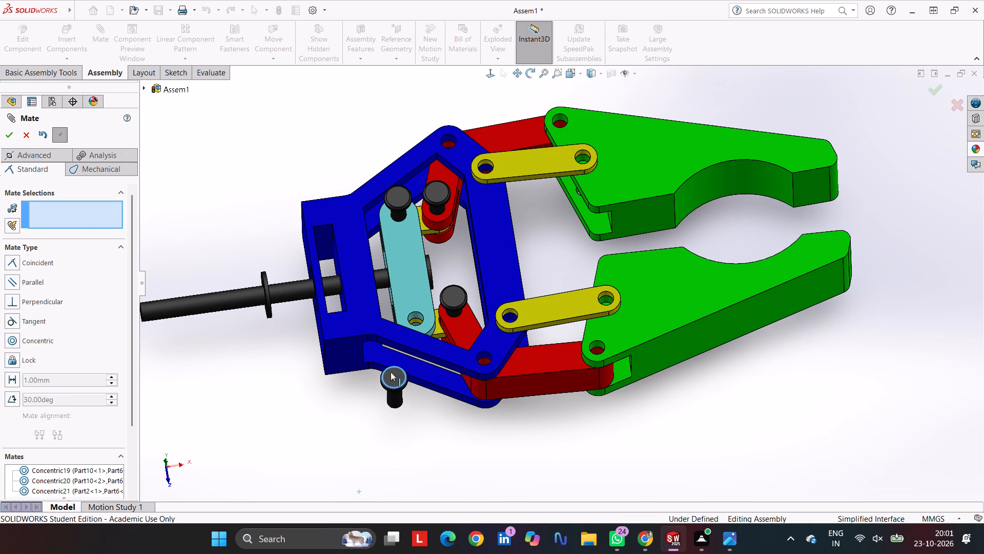
drag(391, 372, 385, 377)
click(379, 415)
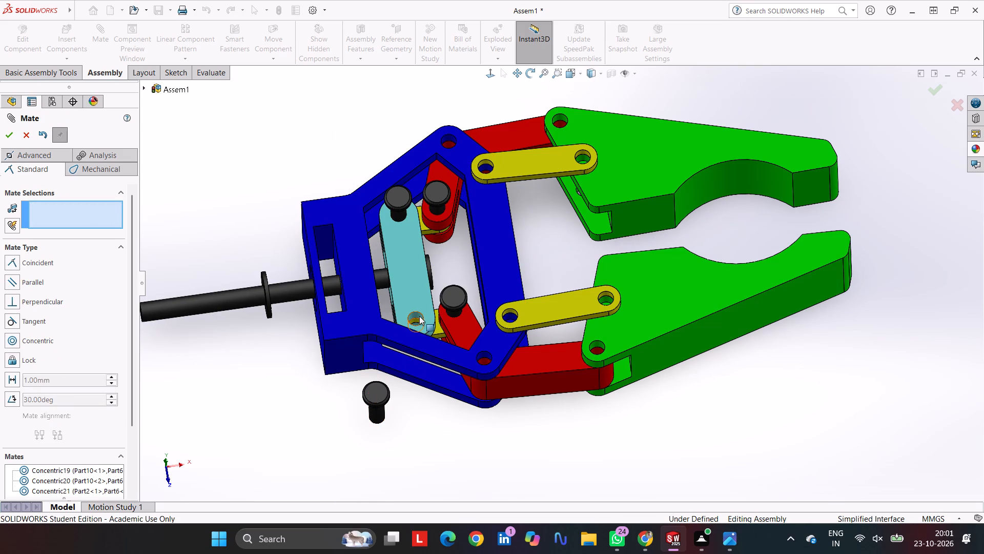
click(419, 316)
click(376, 416)
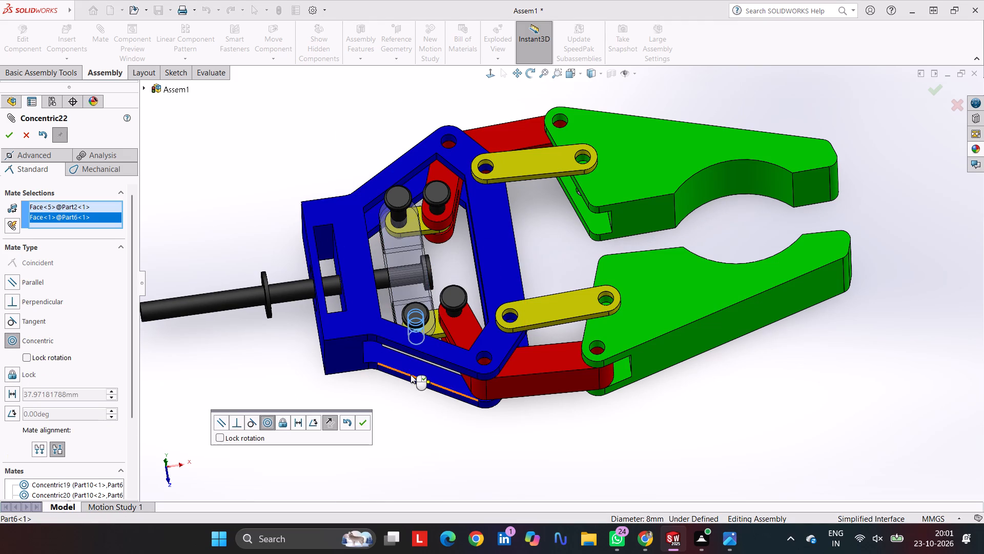
key(Return)
Add a coincident mate between the outer face of the light-blue plate Part2 and the underside of bolt Part6<2>'s head.
middle_drag(439, 310, 447, 304)
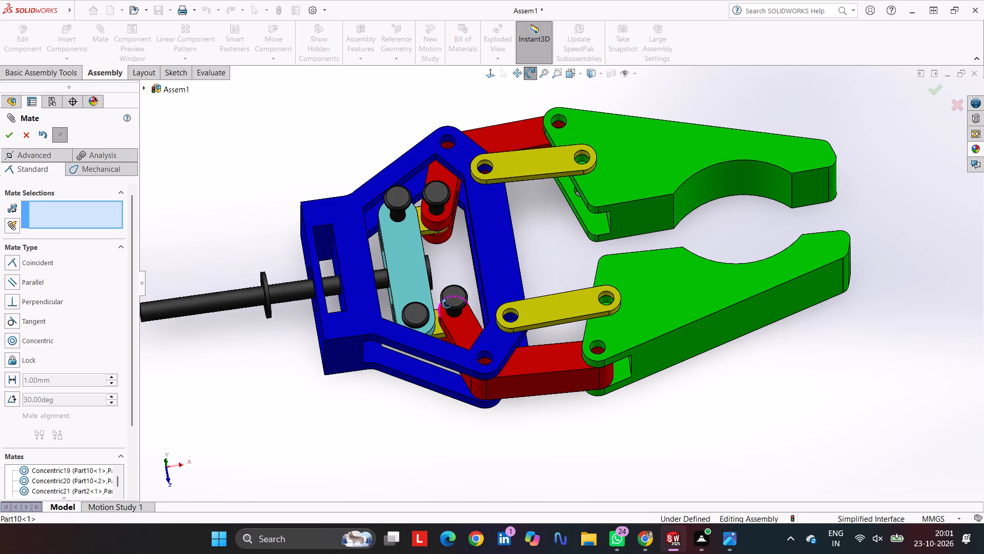
middle_drag(447, 304, 526, 324)
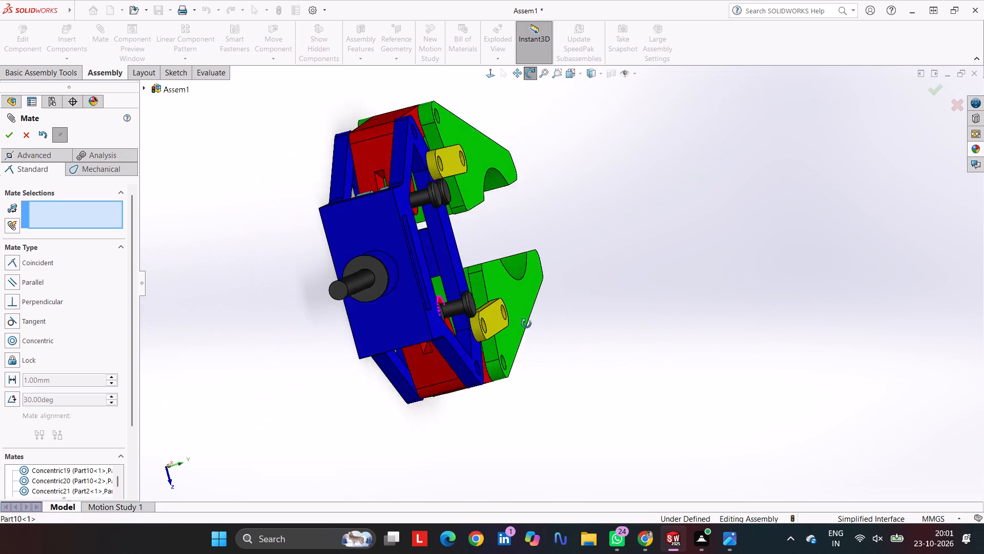
middle_drag(526, 324, 481, 375)
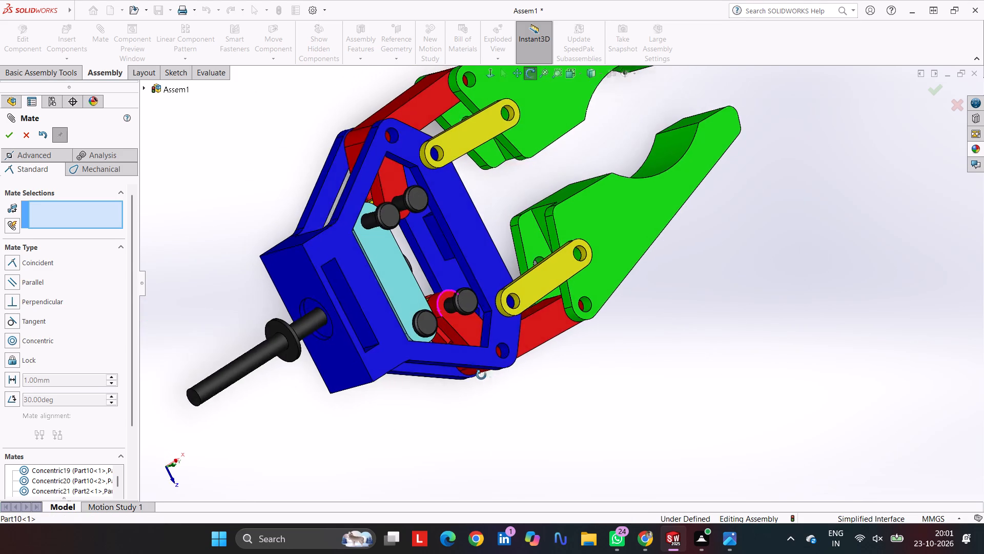
middle_drag(481, 375, 481, 368)
click(377, 240)
middle_drag(412, 239, 470, 232)
middle_drag(489, 216, 518, 249)
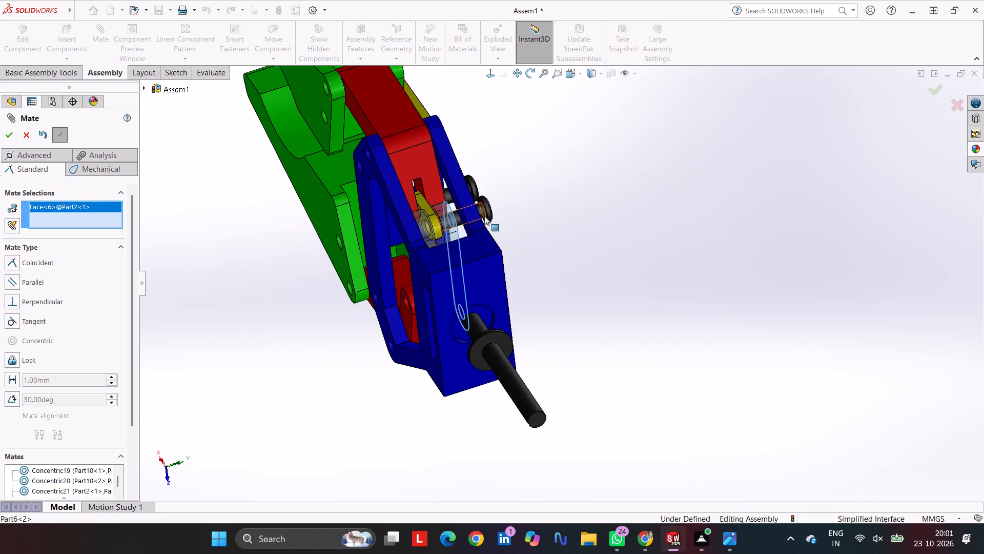
scroll(485, 212, down, 7)
click(510, 223)
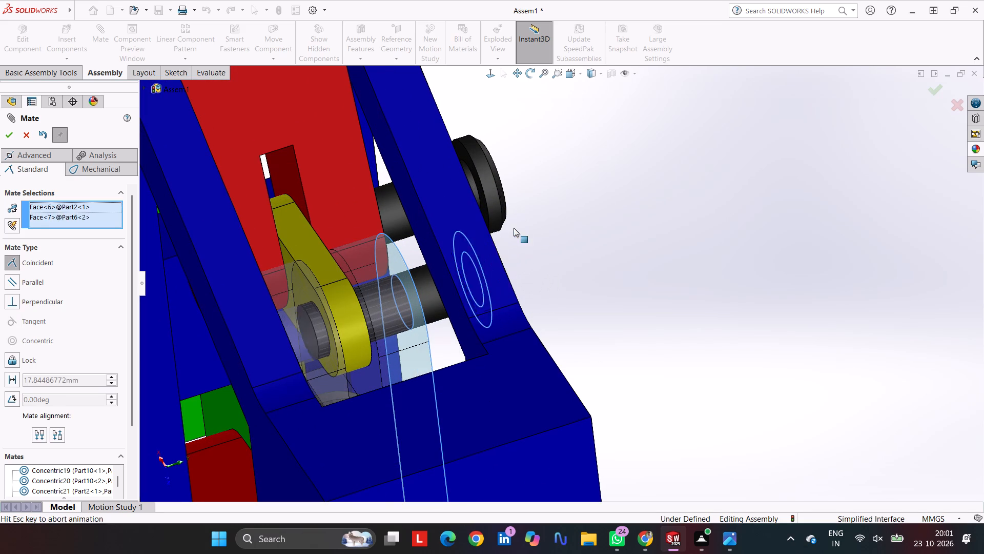
click(684, 215)
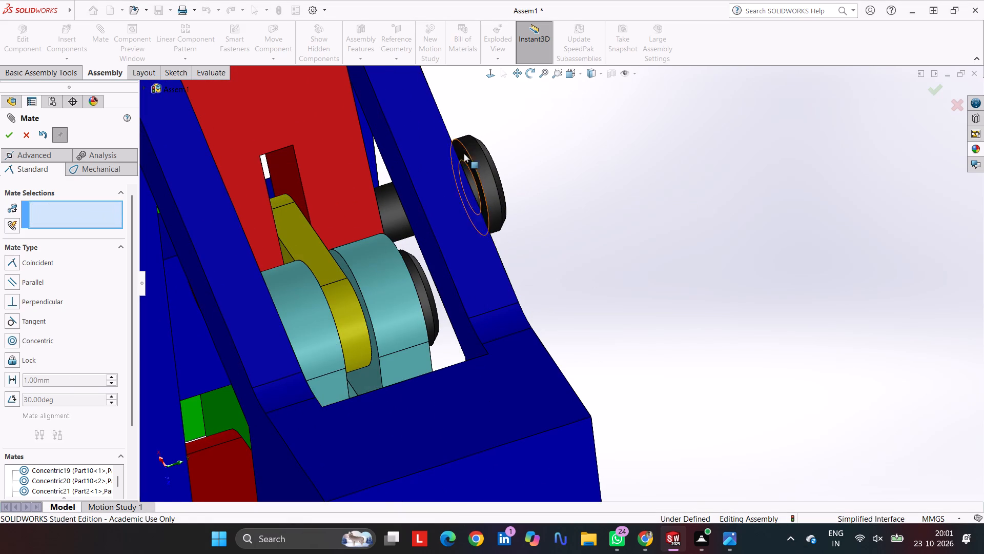
Add a coincident mate between the underside of bolt Part6<3>'s head and the side face of red link Part10<2>.
click(464, 154)
middle_drag(528, 144, 472, 210)
click(281, 181)
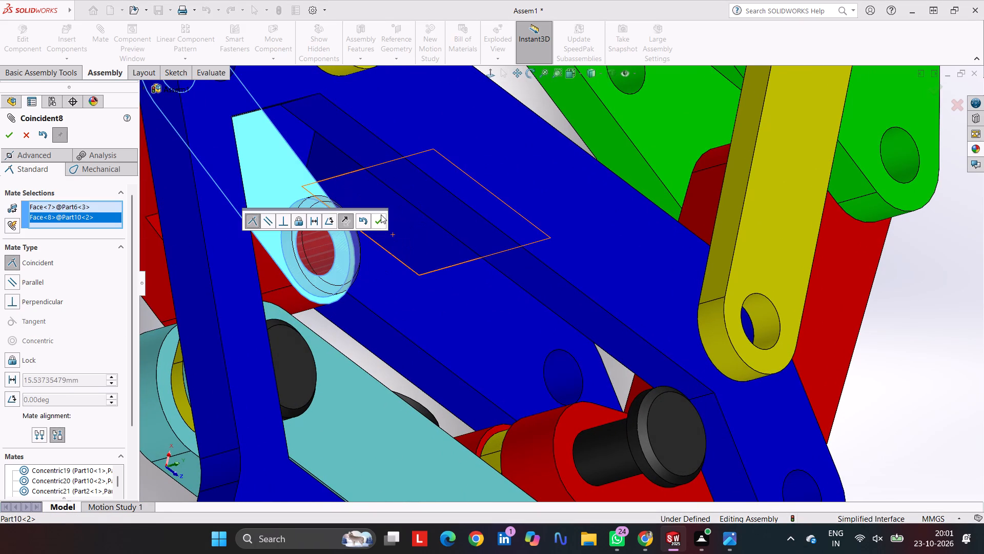
click(381, 214)
Add a coincident mate between the outer face of the light-blue plate Part2 and the underside of bolt Part6<1>'s head.
scroll(542, 352, up, 4)
click(526, 404)
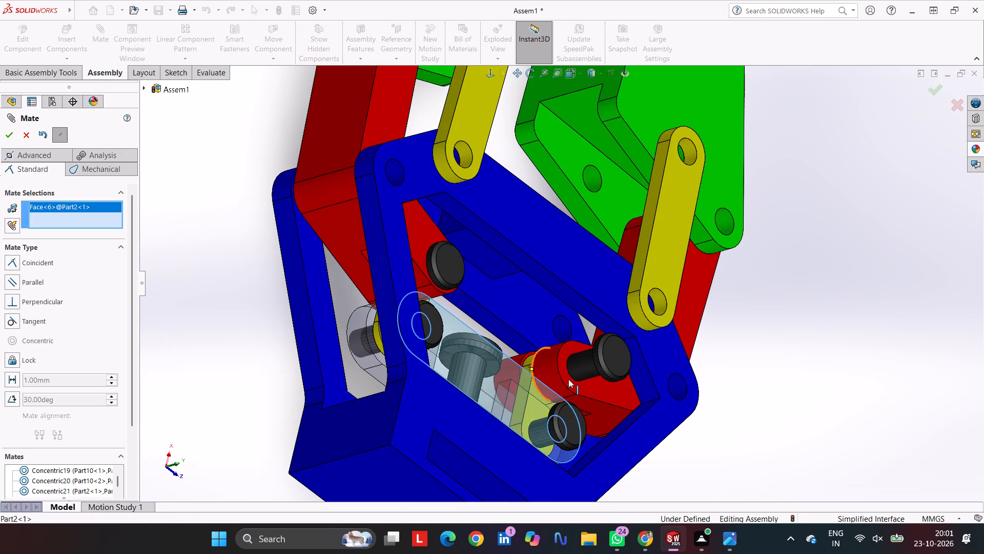
middle_drag(570, 369, 596, 346)
drag(581, 412, 685, 372)
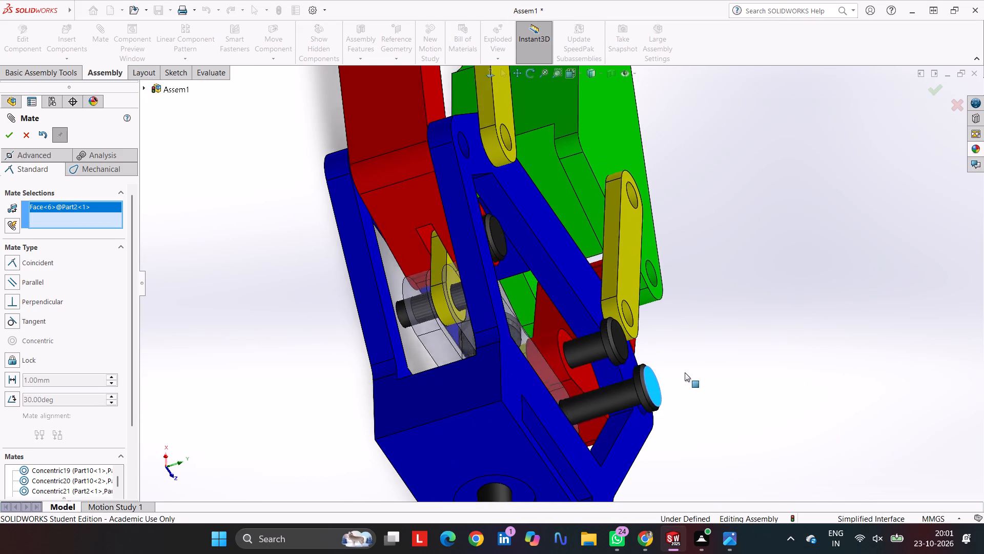
drag(685, 372, 695, 368)
middle_drag(708, 322, 739, 303)
scroll(770, 338, down, 7)
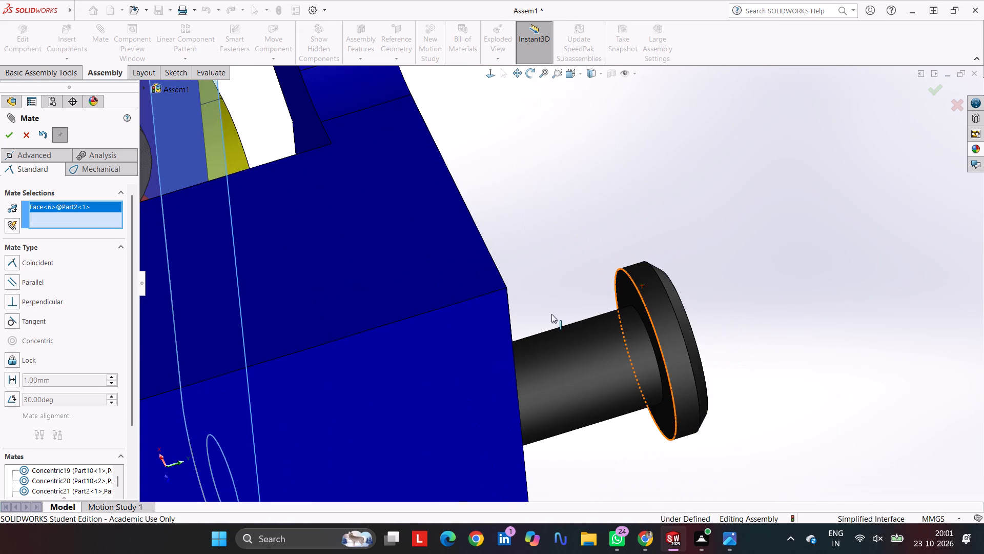
click(628, 289)
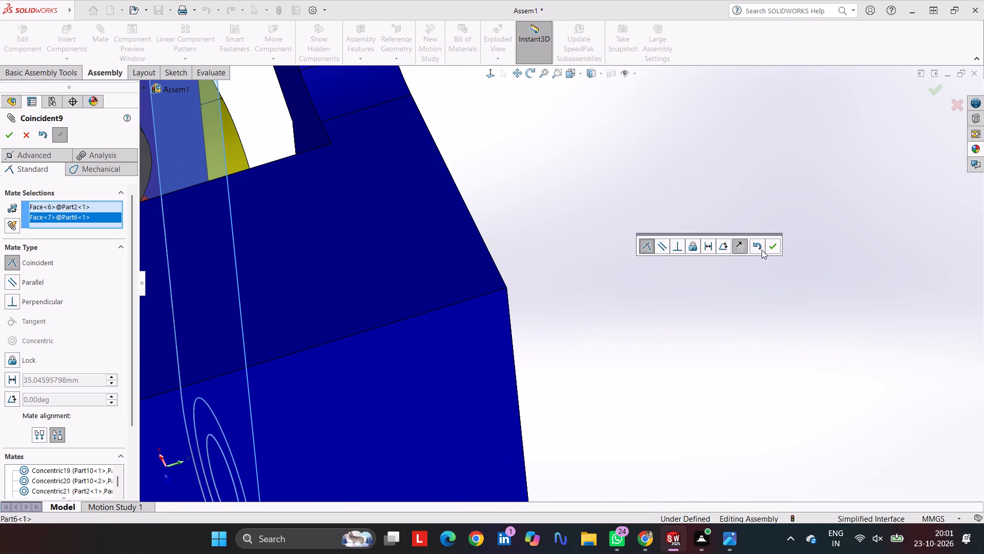
click(770, 246)
Add a coincident mate between the side face of red link Part10<1> and the underside of bolt Part6<4>'s head.
middle_drag(658, 225, 603, 300)
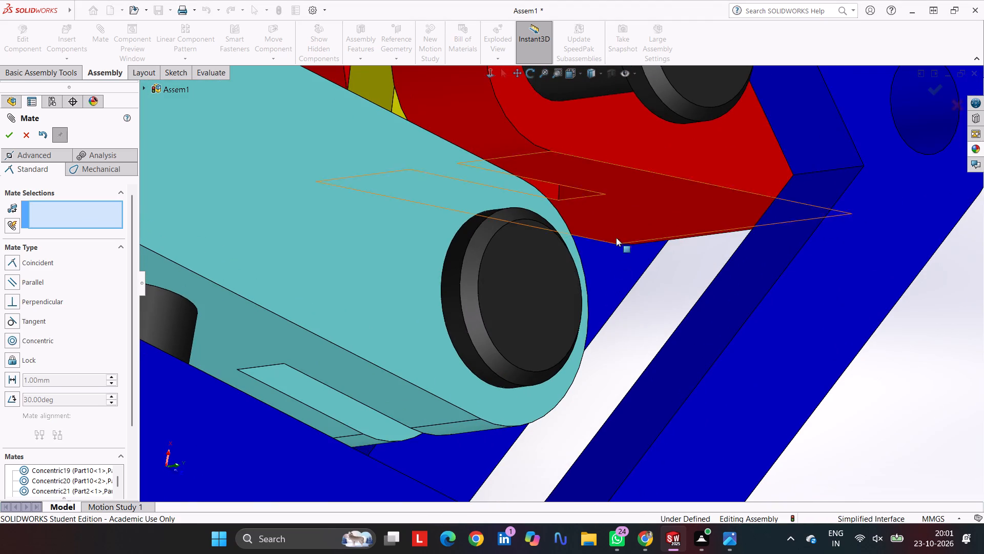
scroll(614, 227, up, 2)
click(581, 182)
middle_drag(568, 190, 627, 256)
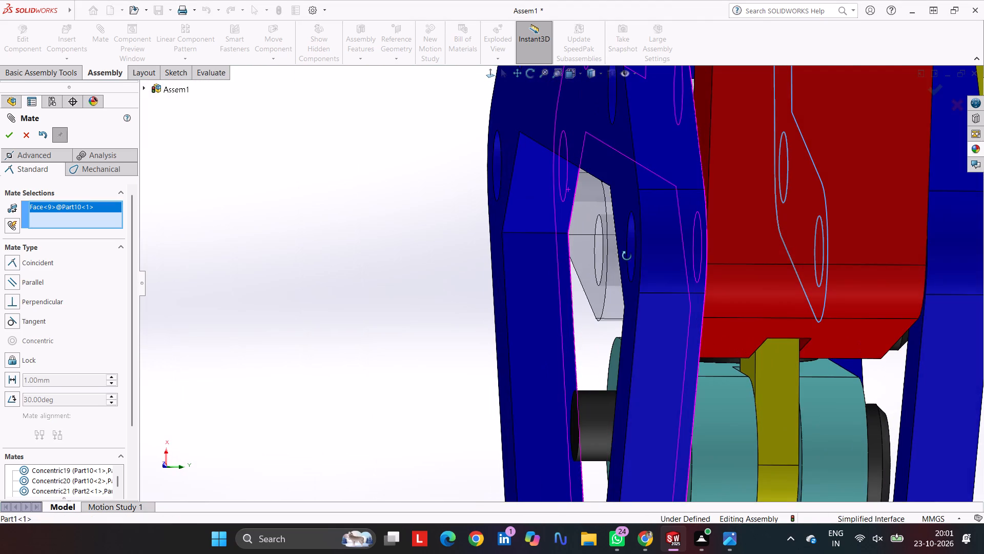
middle_drag(627, 256, 626, 256)
scroll(654, 256, up, 3)
scroll(761, 259, down, 3)
scroll(770, 261, up, 1)
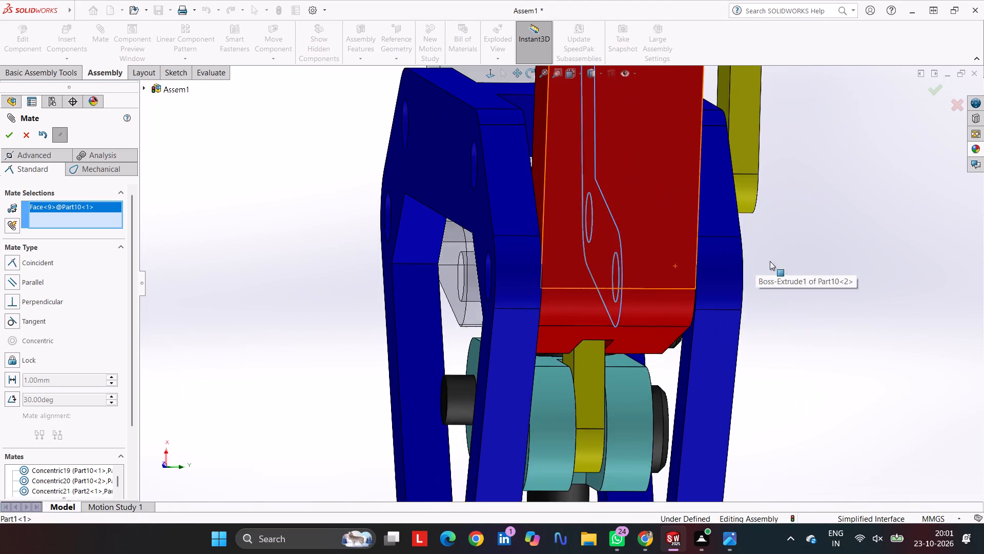
scroll(770, 261, up, 2)
middle_drag(781, 252, 746, 271)
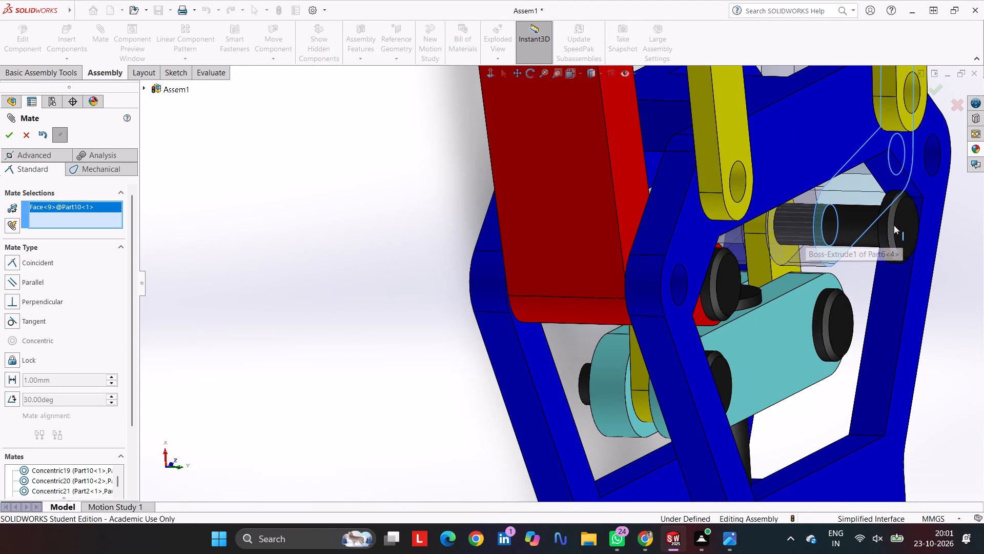
drag(895, 225, 983, 197)
scroll(969, 229, up, 3)
middle_drag(805, 253, 876, 260)
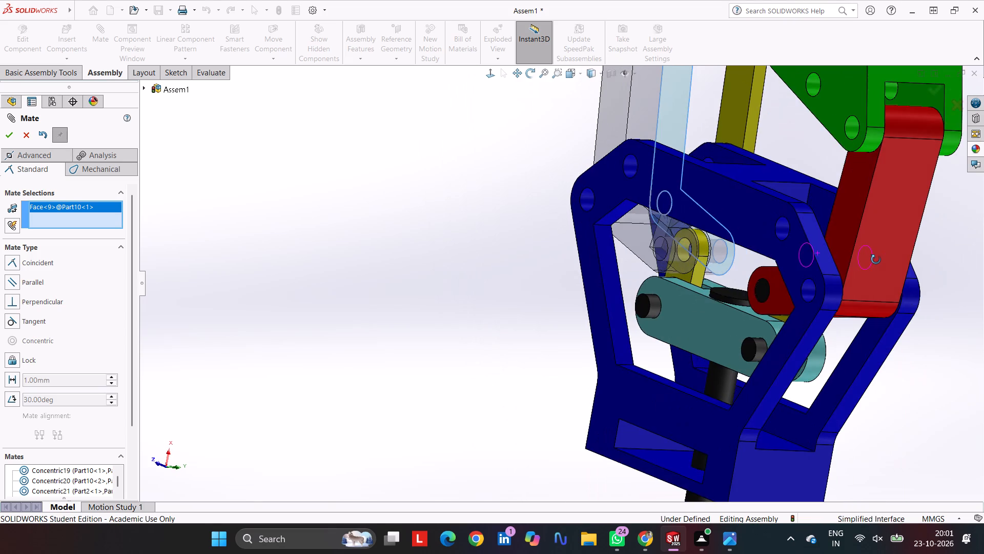
middle_drag(876, 260, 847, 283)
scroll(910, 226, down, 6)
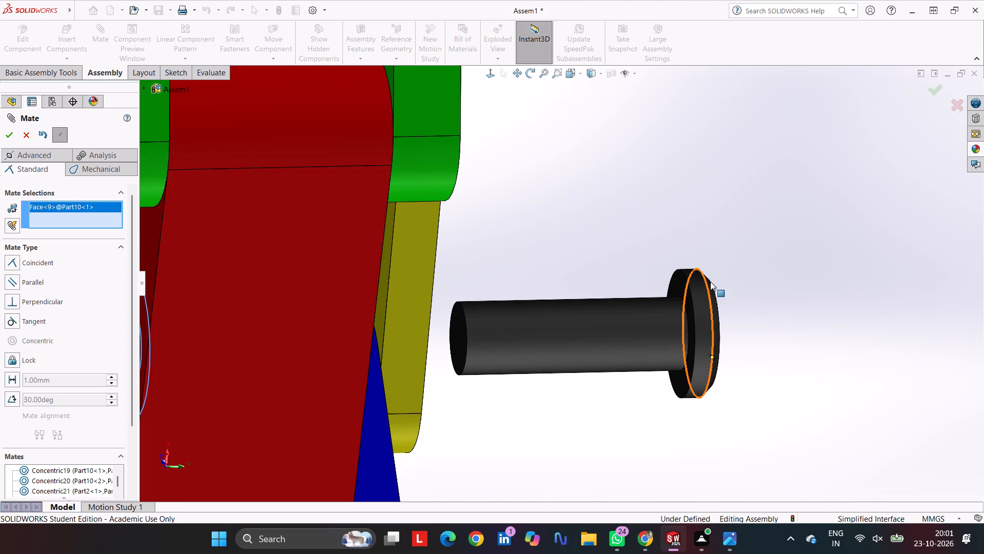
click(680, 282)
click(842, 247)
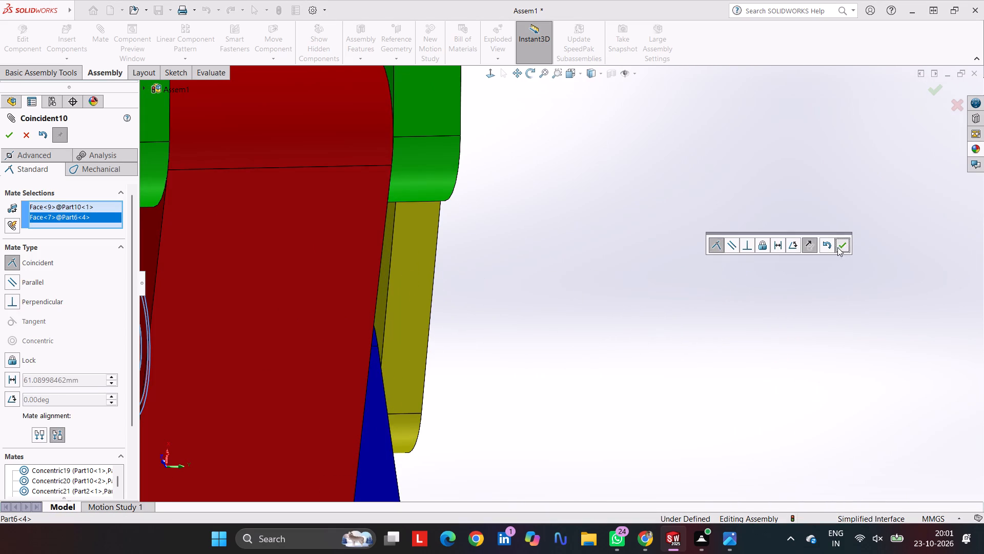
Examine the four short bolts in the plate and red links from several sides, and finish mating.
middle_drag(760, 247, 670, 308)
scroll(670, 309, up, 8)
middle_drag(661, 293, 667, 279)
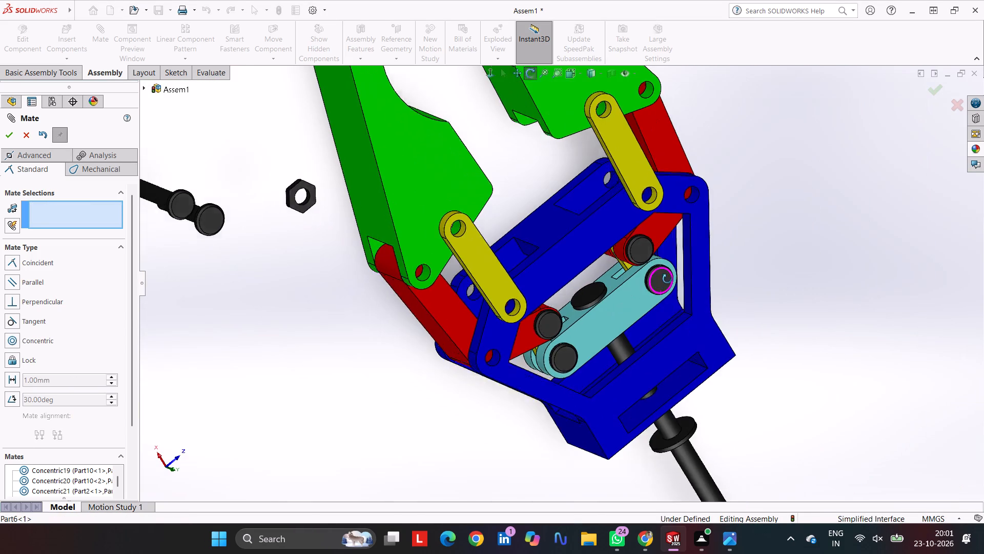
middle_drag(667, 279, 747, 213)
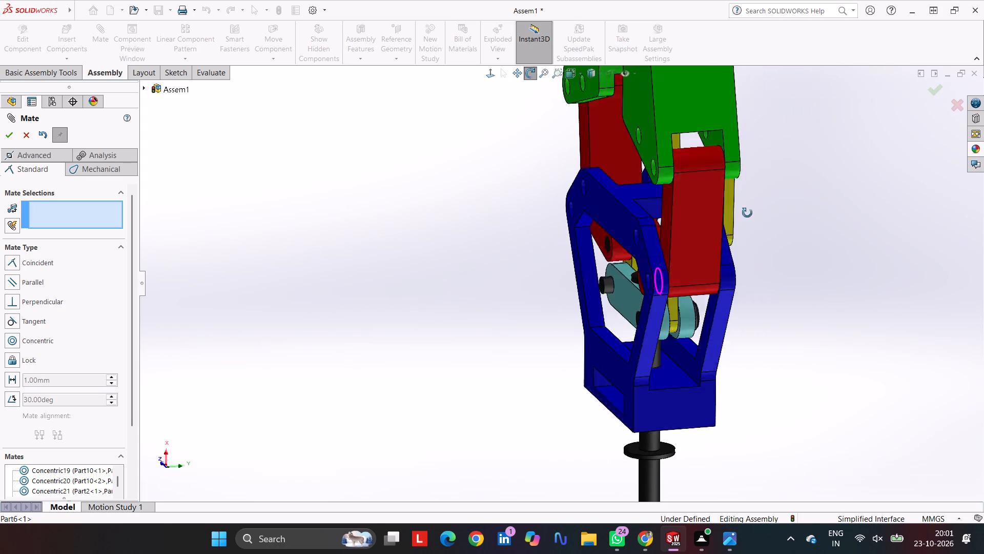
middle_drag(747, 213, 731, 209)
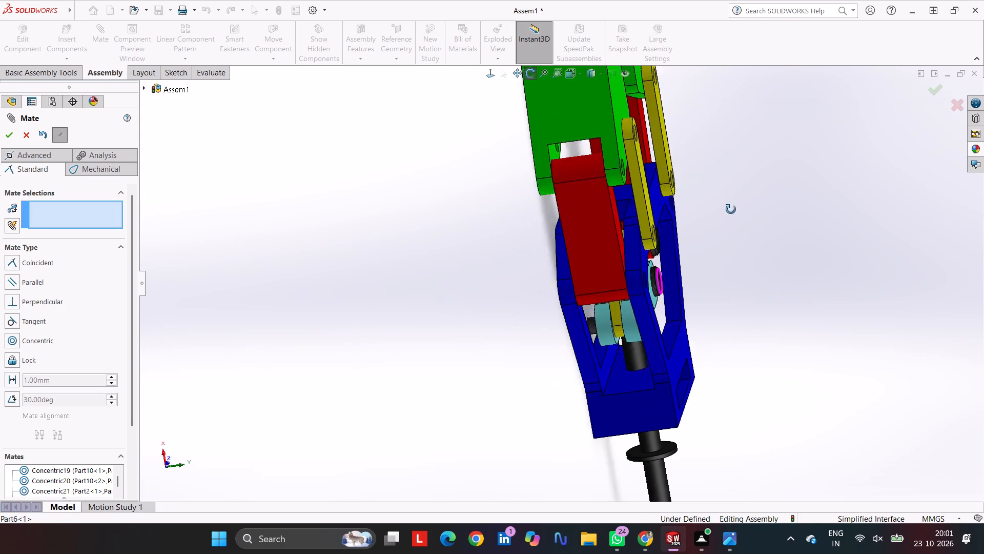
middle_drag(731, 209, 693, 209)
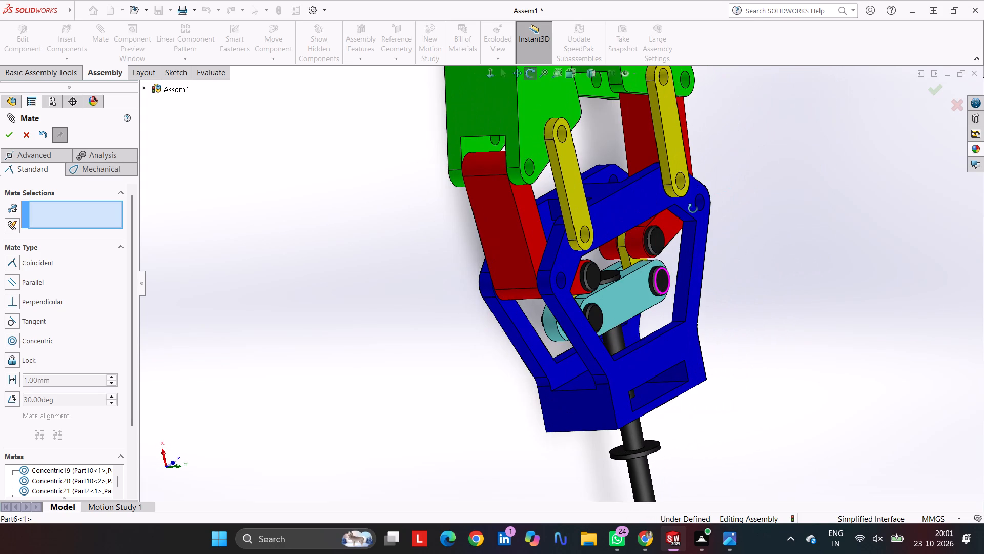
middle_drag(693, 209, 709, 196)
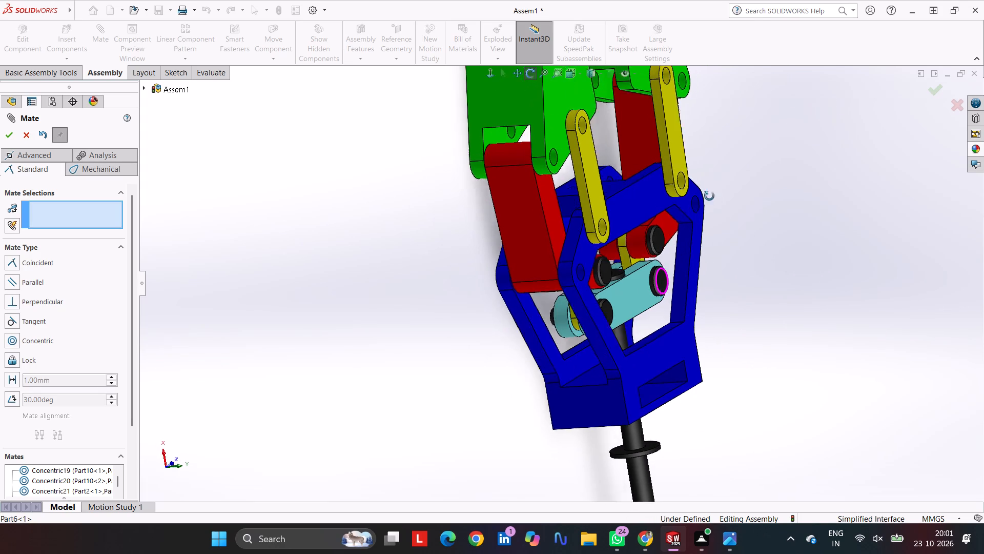
middle_drag(709, 196, 770, 169)
scroll(658, 239, up, 4)
scroll(566, 239, up, 3)
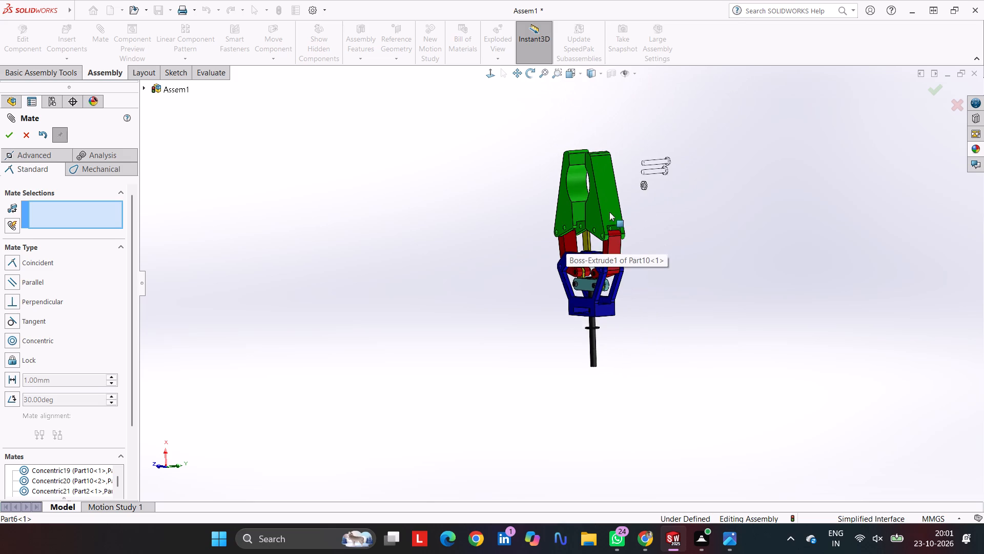
scroll(631, 210, down, 6)
scroll(616, 228, up, 1)
click(614, 247)
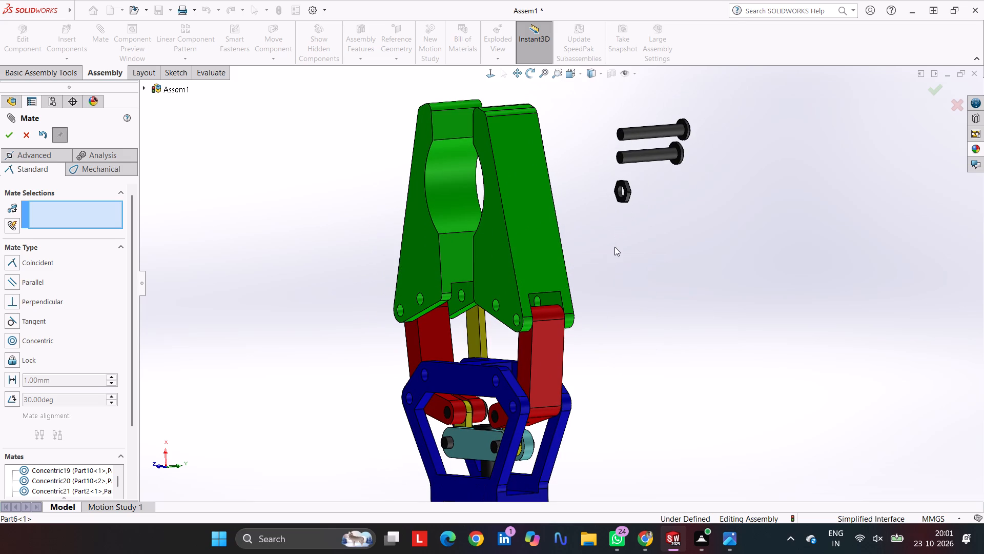
key(Escape)
key(Escape)
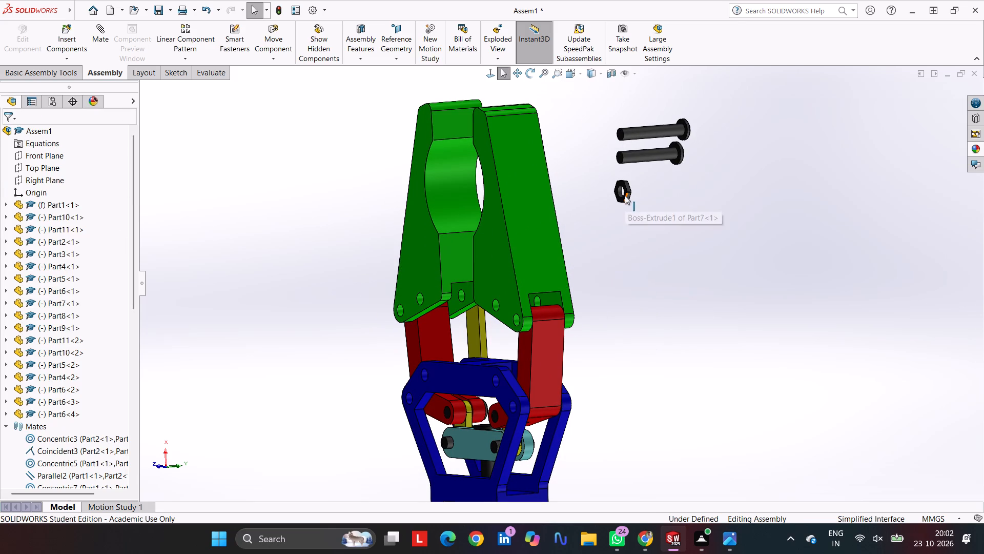
Move the loose hex nut Part7<1> away from the long bolts to beside red link Part10<2>.
drag(625, 195, 592, 382)
click(640, 315)
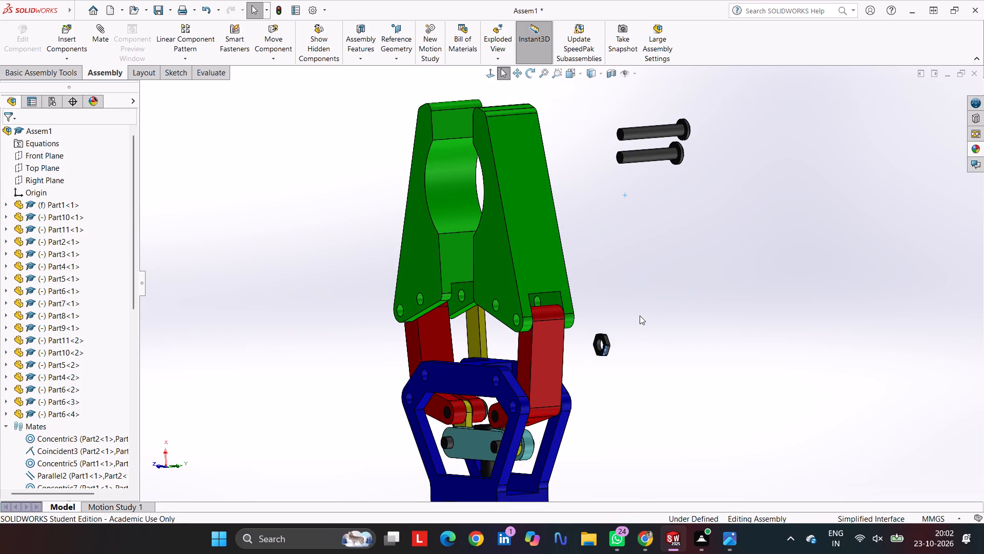
click(609, 340)
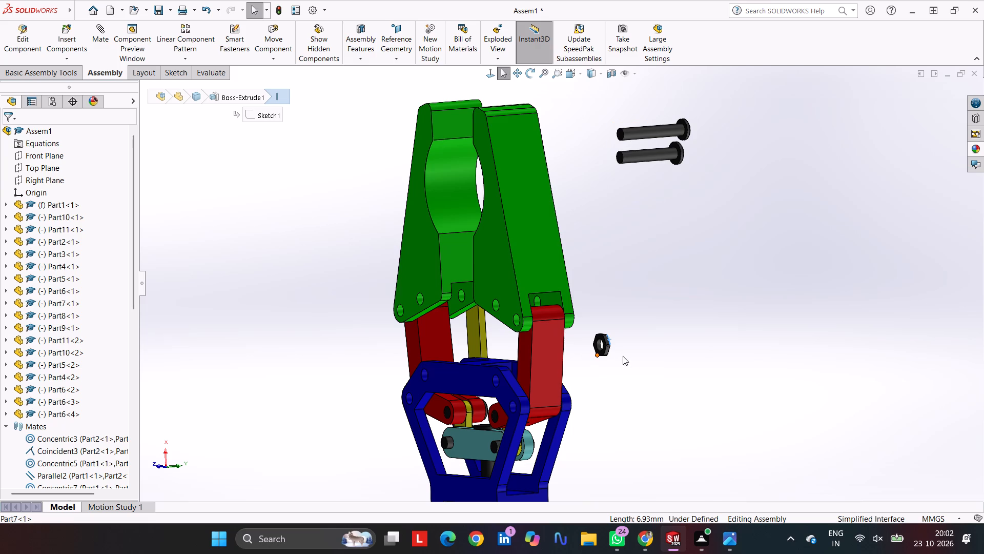
click(608, 350)
click(756, 296)
middle_drag(651, 335, 647, 334)
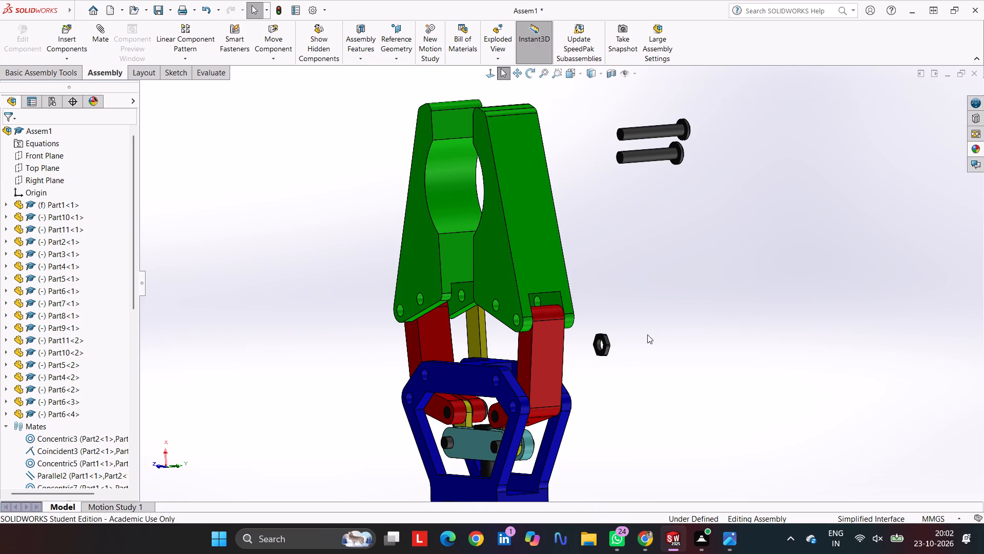
middle_drag(647, 334, 582, 385)
Copy hex nut Part7<1> and paste two instances beside the blue frame.
click(535, 368)
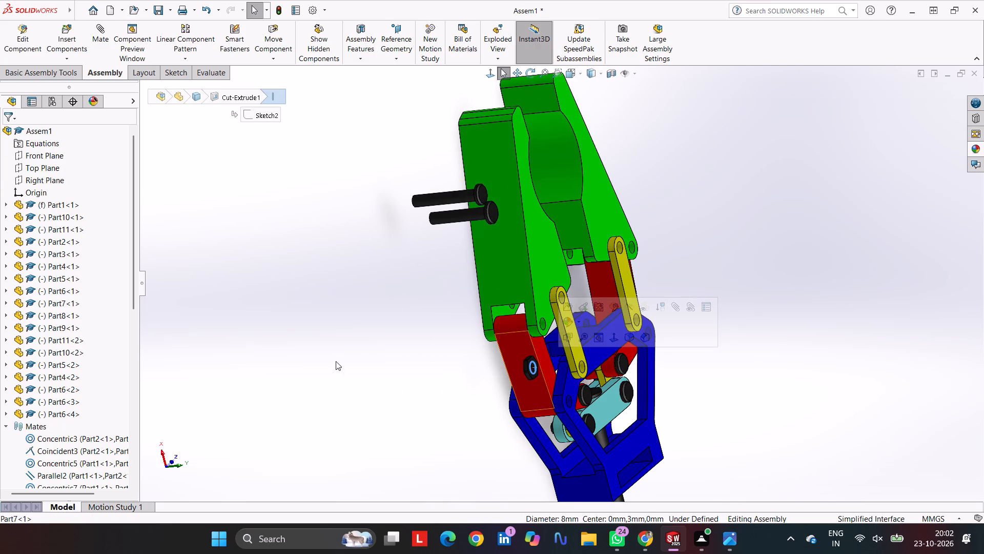
click(231, 366)
click(69, 405)
click(65, 389)
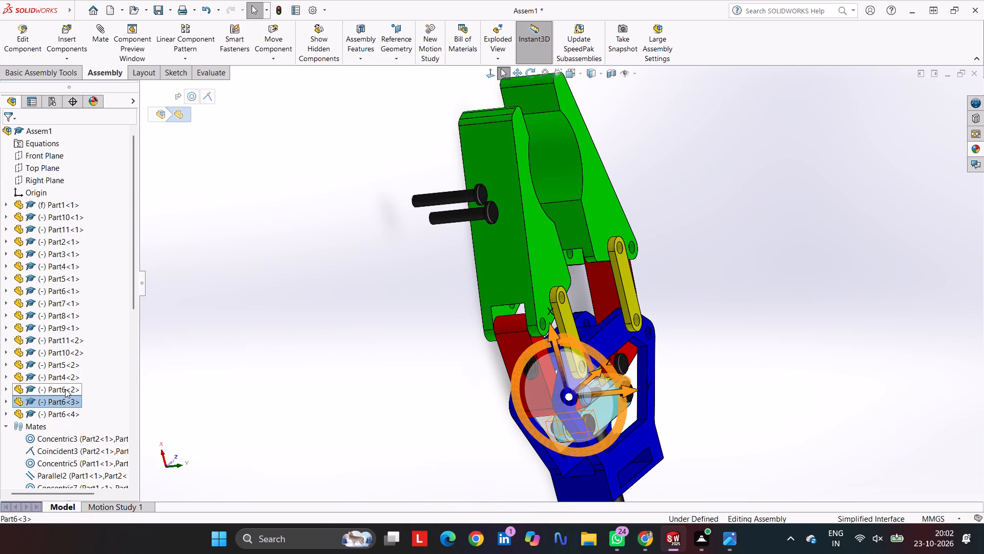
click(53, 373)
click(42, 353)
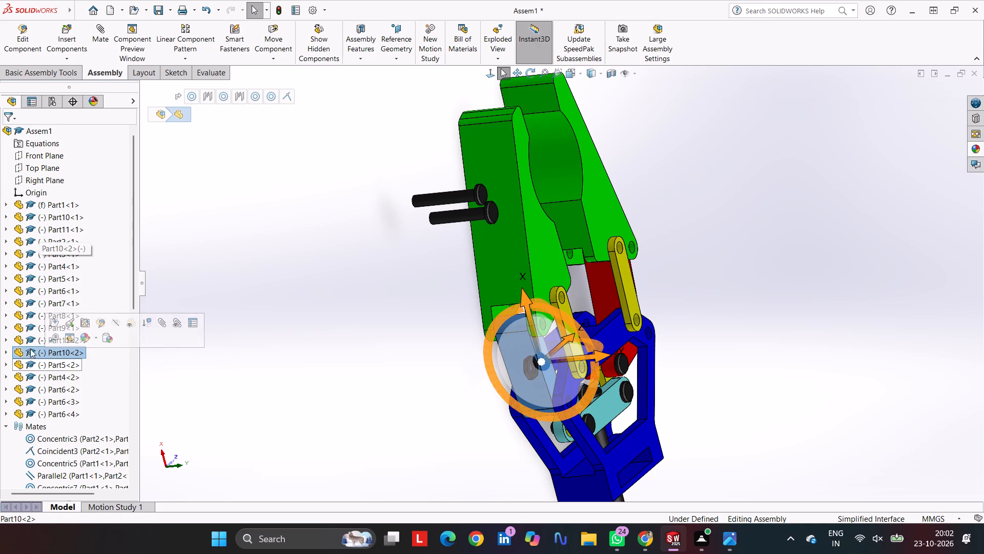
click(35, 342)
click(31, 322)
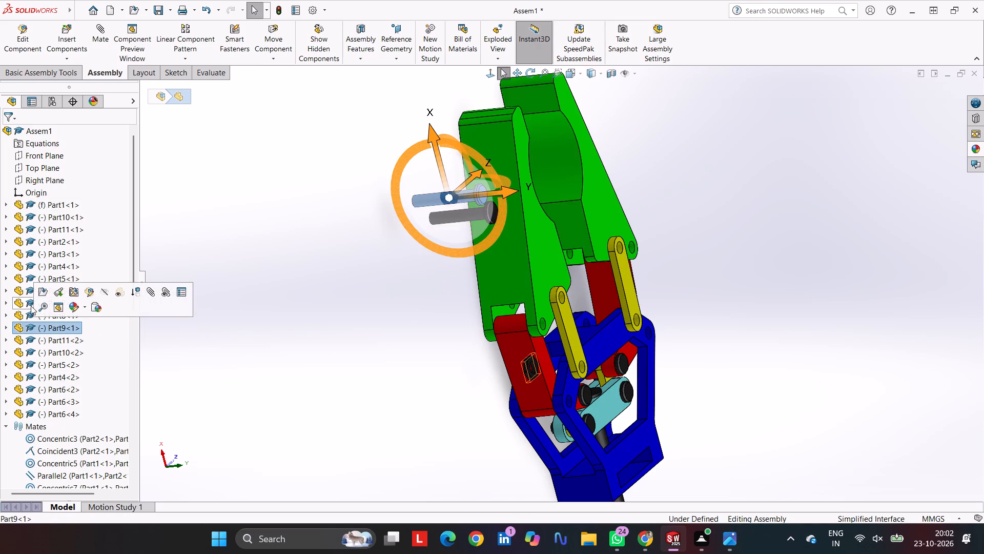
click(25, 318)
click(25, 300)
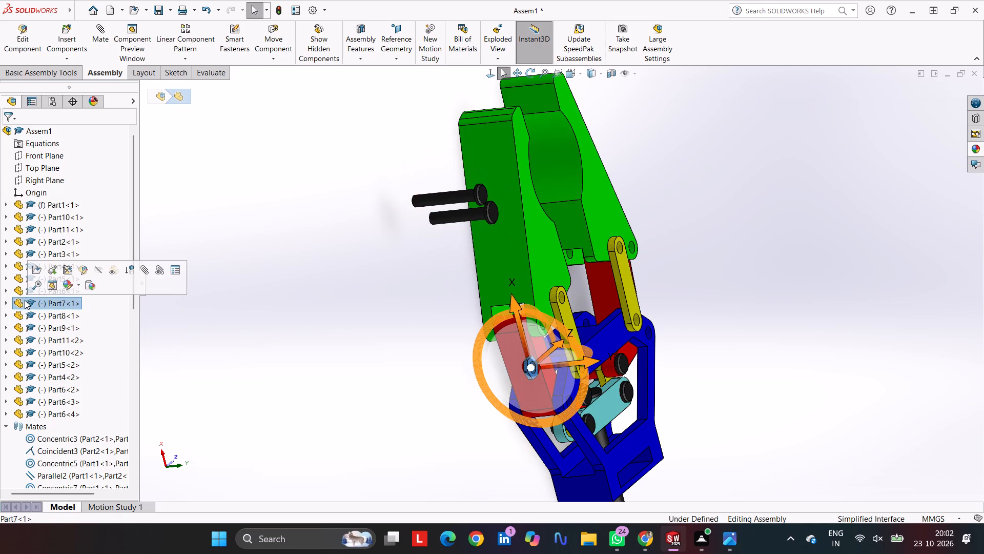
key(ctrl+c)
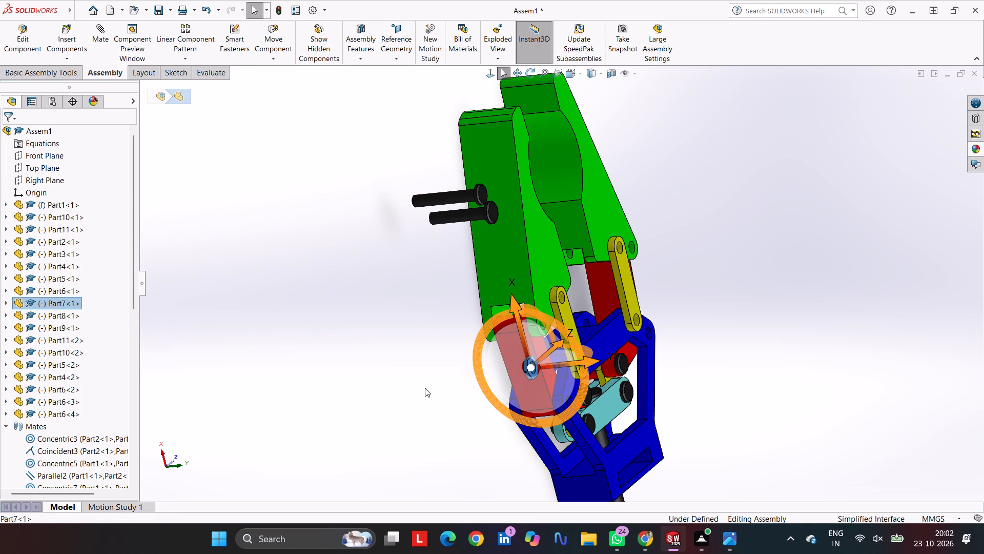
middle_drag(425, 387, 444, 380)
scroll(315, 434, up, 3)
middle_drag(315, 420, 330, 411)
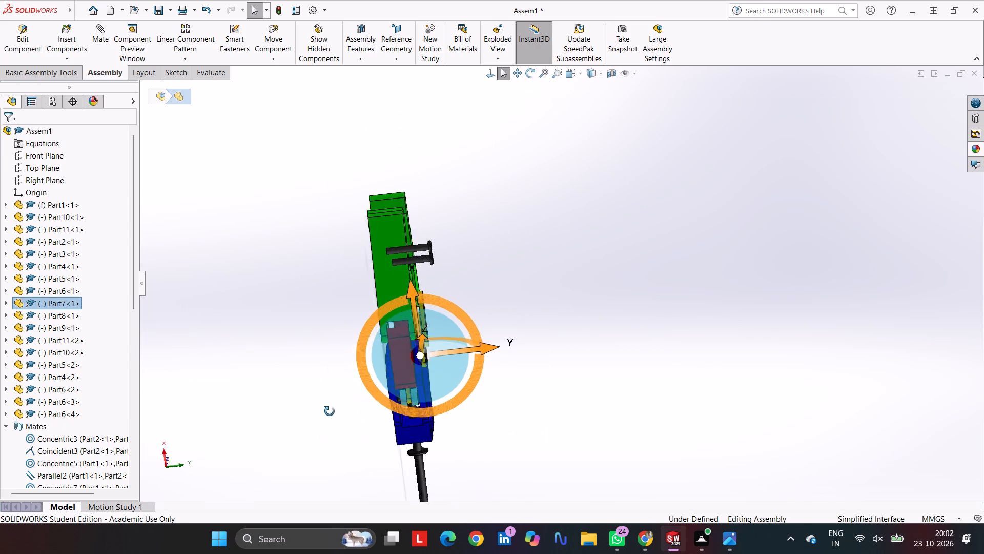
middle_drag(330, 411, 352, 401)
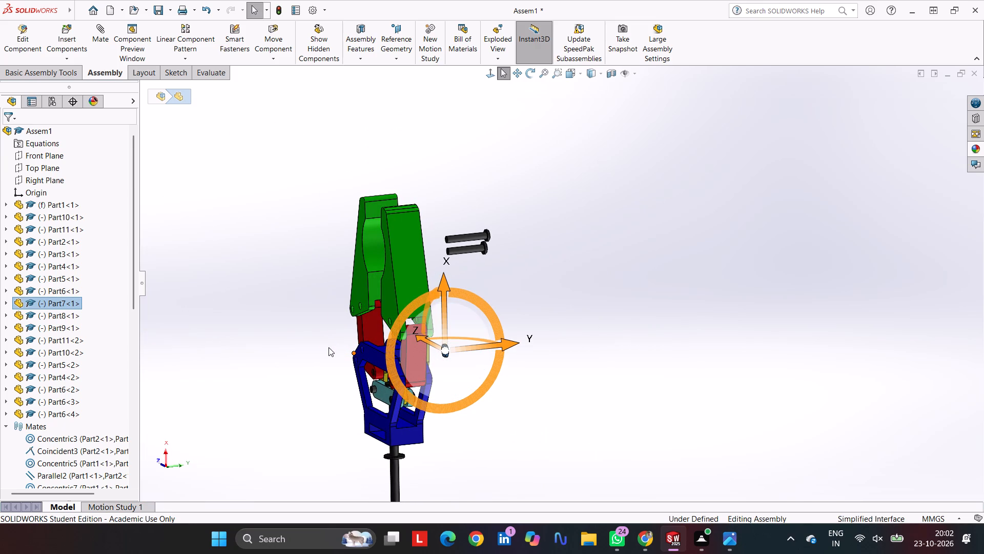
key(ctrl+v)
key(ctrl+v)
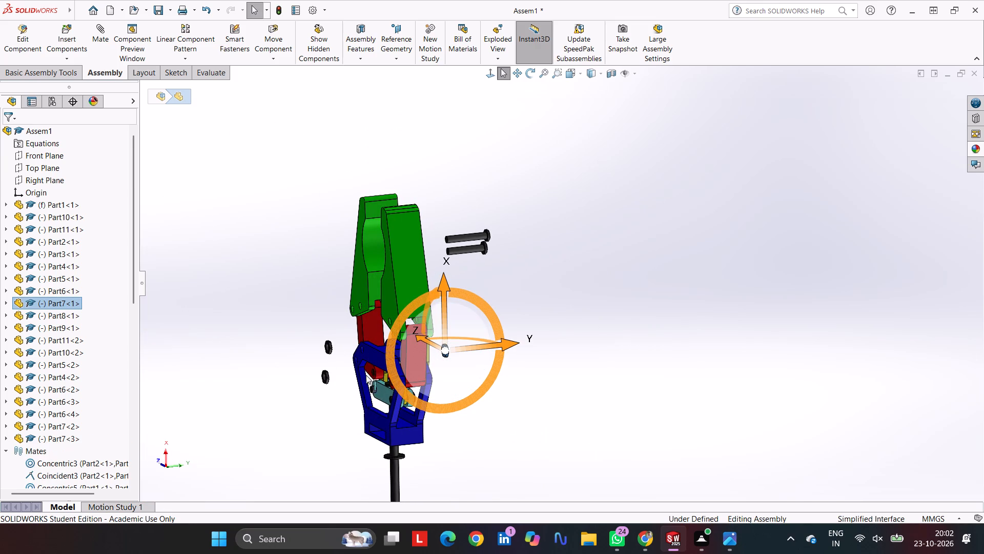
key(grave)
key(Escape)
key(Escape)
key(Escape)
click(597, 335)
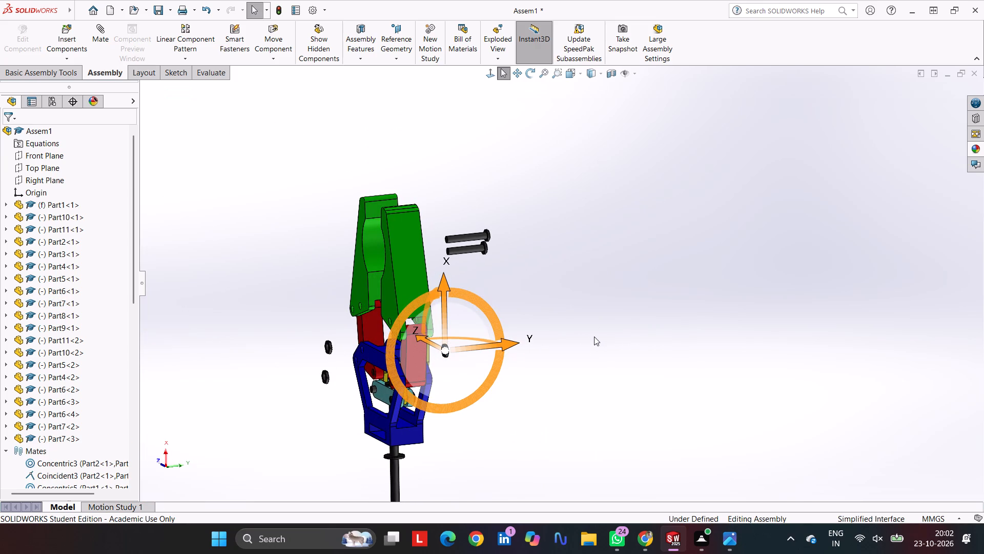
Delete the surplus hex nut copy Part7<3>.
scroll(428, 367, down, 2)
click(293, 369)
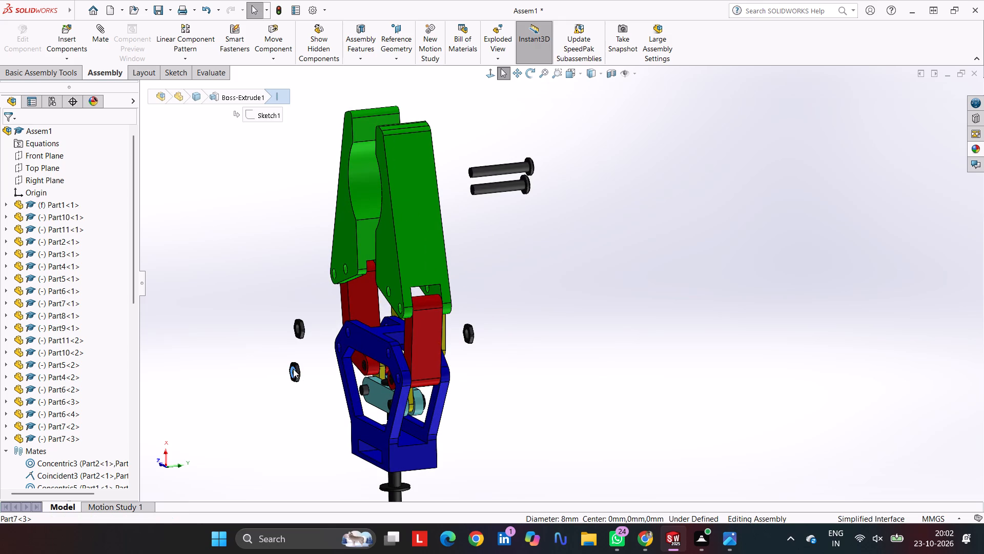
click(60, 442)
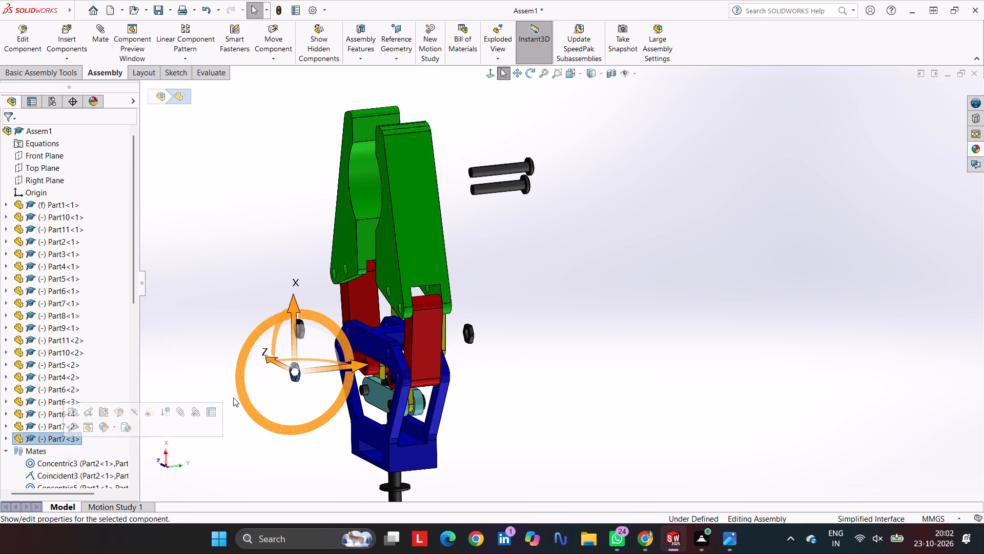
key(Delete)
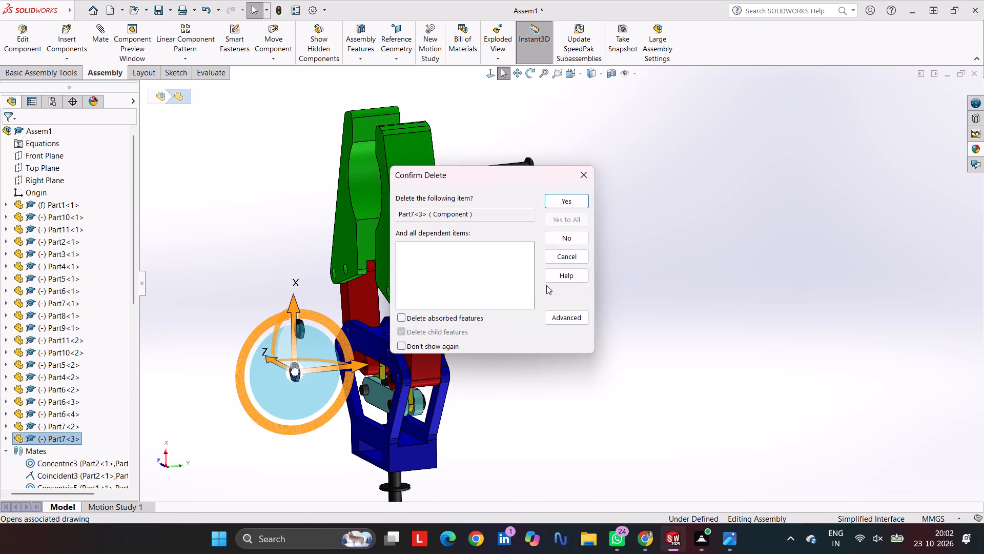
click(580, 201)
click(580, 271)
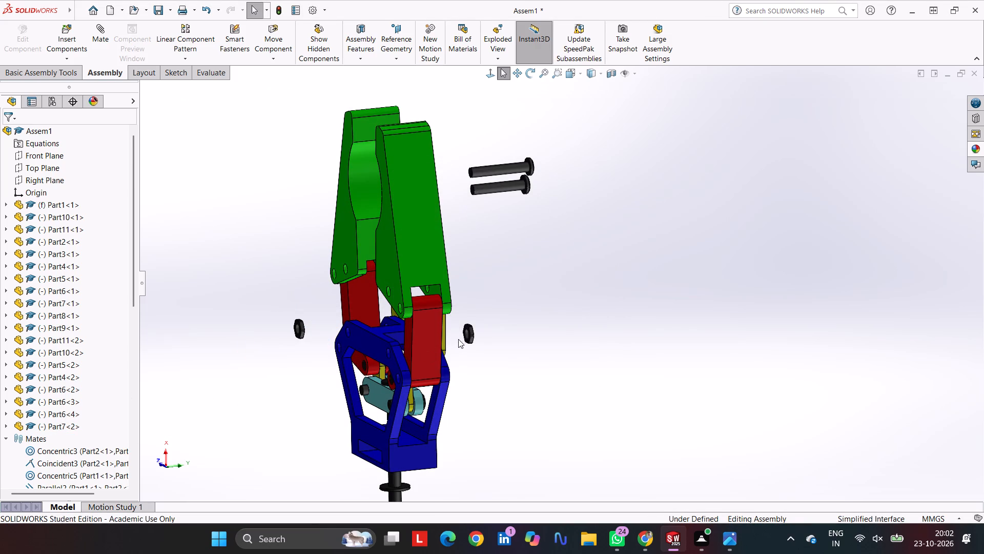
Move hex nut Part7<1> across to the front of the blue frame, near the shank ends of the short bolts.
drag(472, 333, 321, 359)
middle_drag(366, 362, 374, 364)
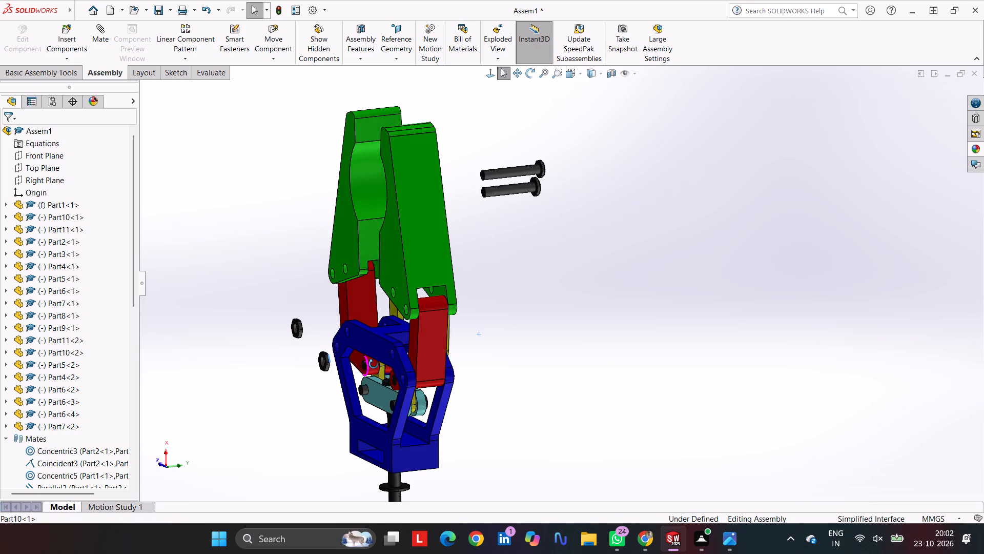
middle_drag(374, 364, 428, 382)
scroll(427, 374, down, 4)
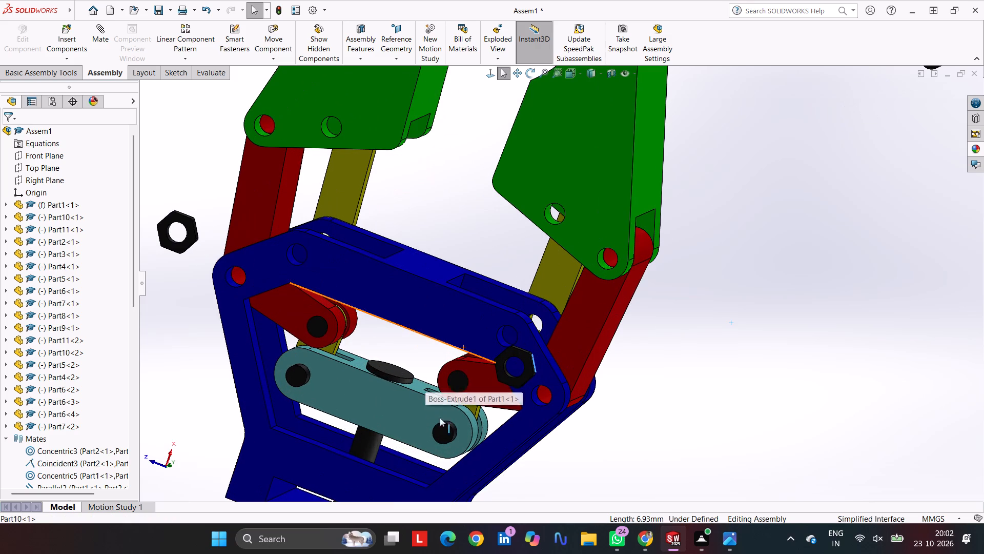
scroll(512, 369, down, 6)
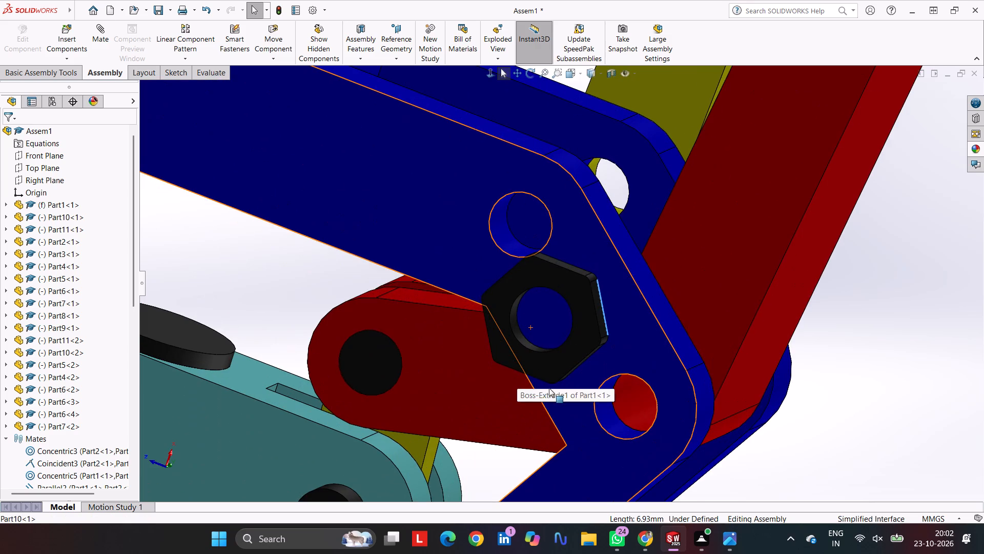
middle_drag(539, 385, 524, 389)
scroll(434, 448, up, 2)
scroll(449, 432, down, 1)
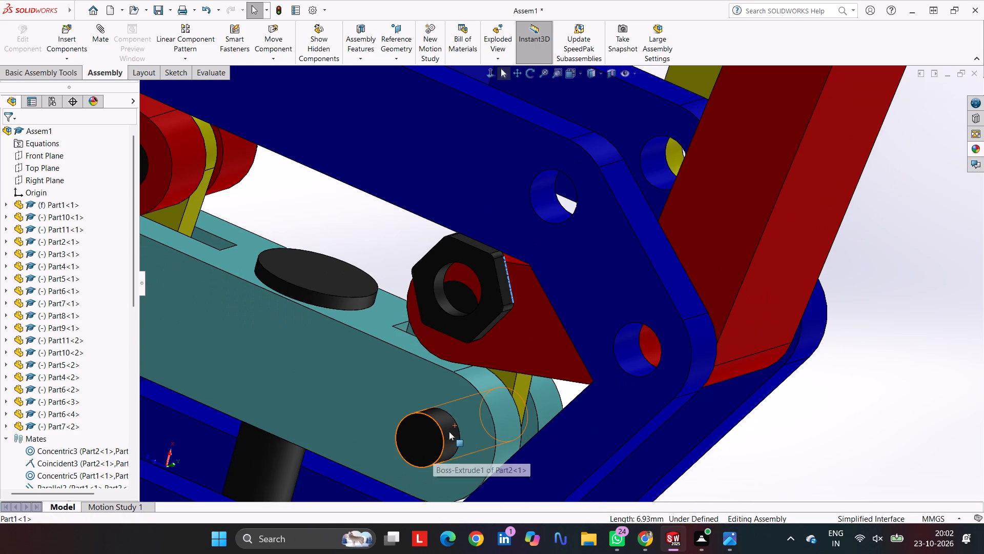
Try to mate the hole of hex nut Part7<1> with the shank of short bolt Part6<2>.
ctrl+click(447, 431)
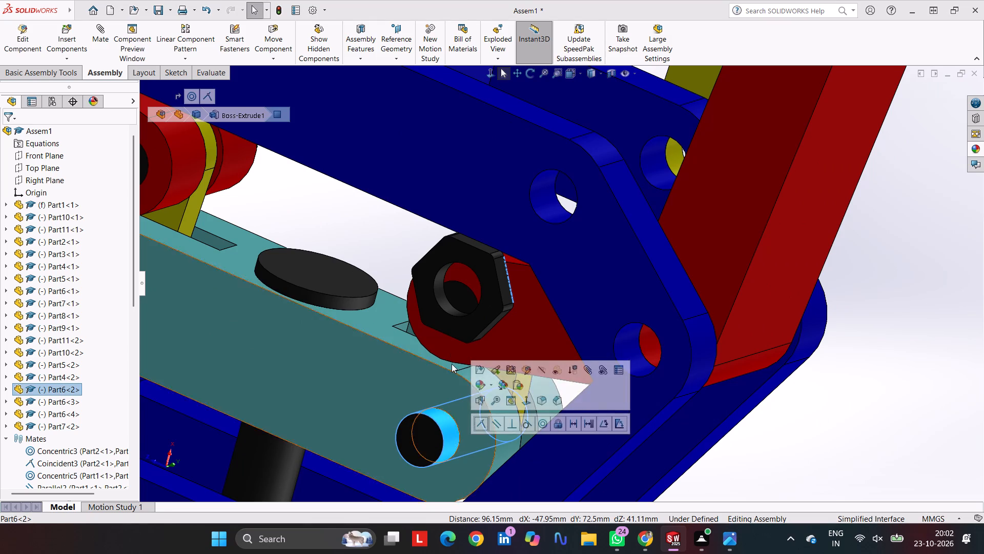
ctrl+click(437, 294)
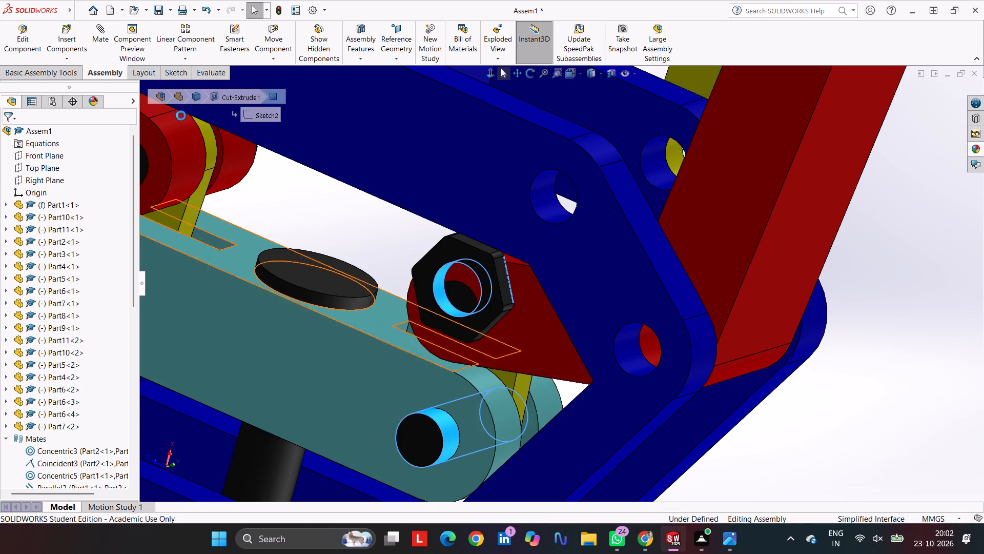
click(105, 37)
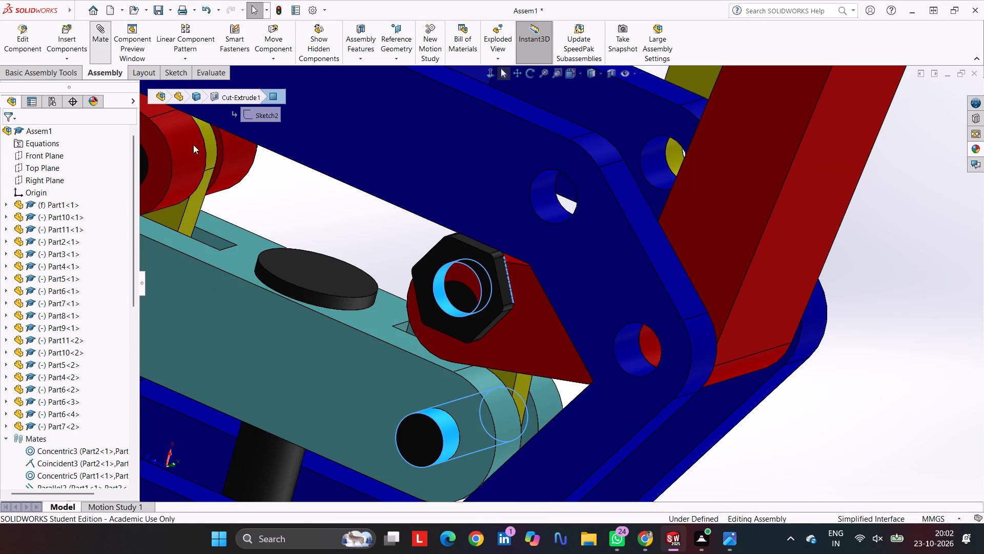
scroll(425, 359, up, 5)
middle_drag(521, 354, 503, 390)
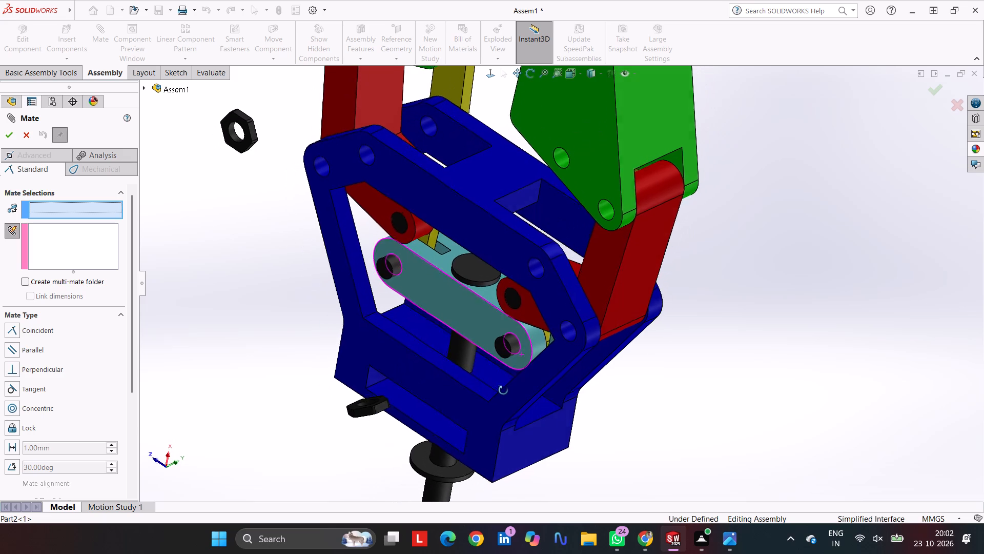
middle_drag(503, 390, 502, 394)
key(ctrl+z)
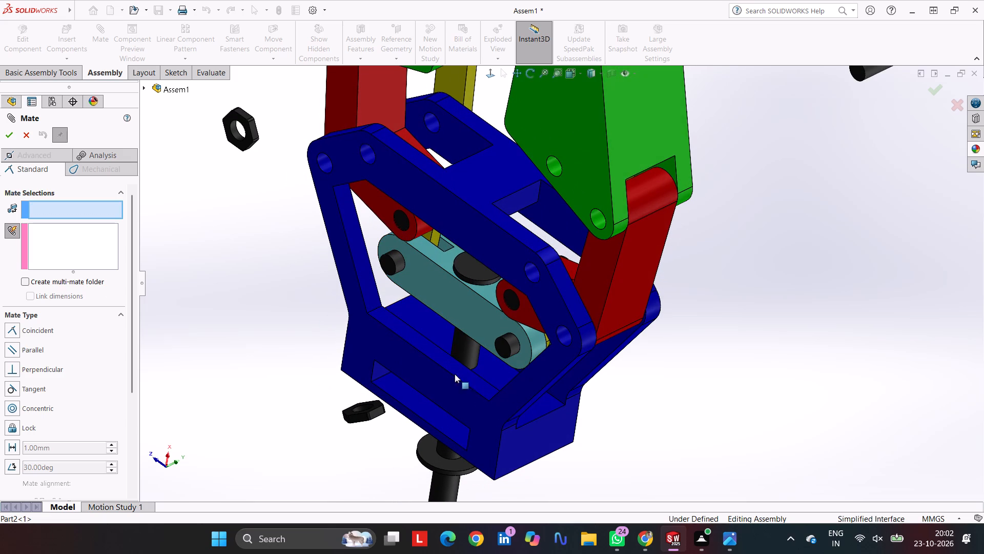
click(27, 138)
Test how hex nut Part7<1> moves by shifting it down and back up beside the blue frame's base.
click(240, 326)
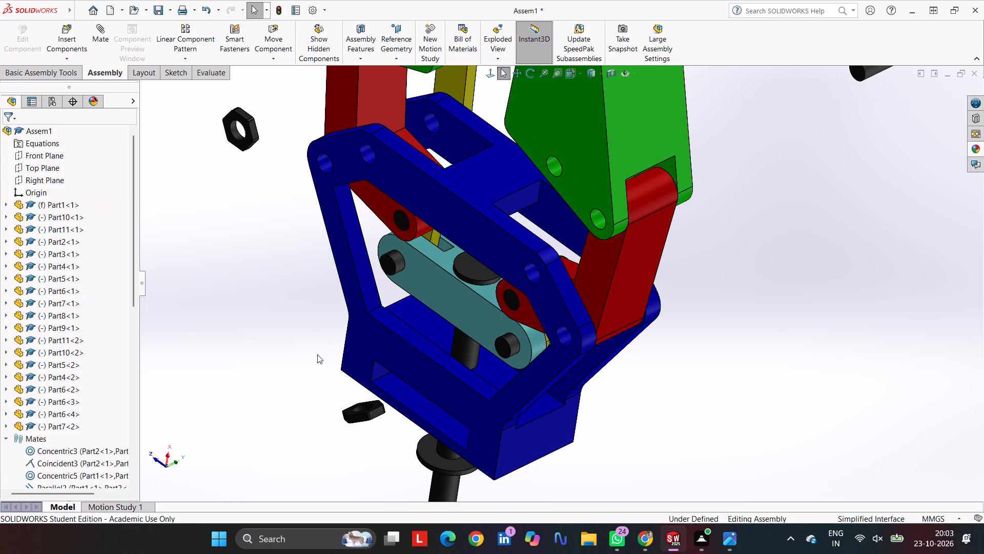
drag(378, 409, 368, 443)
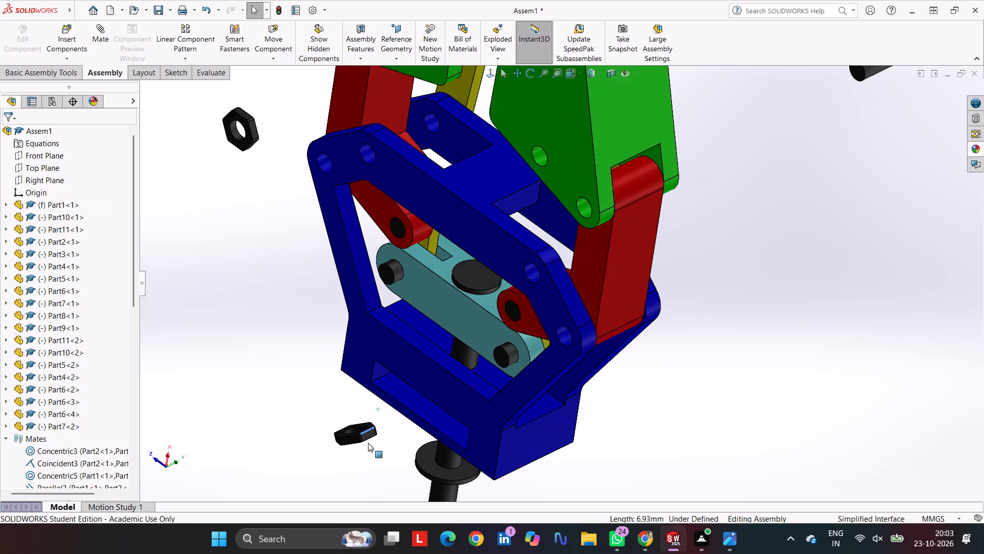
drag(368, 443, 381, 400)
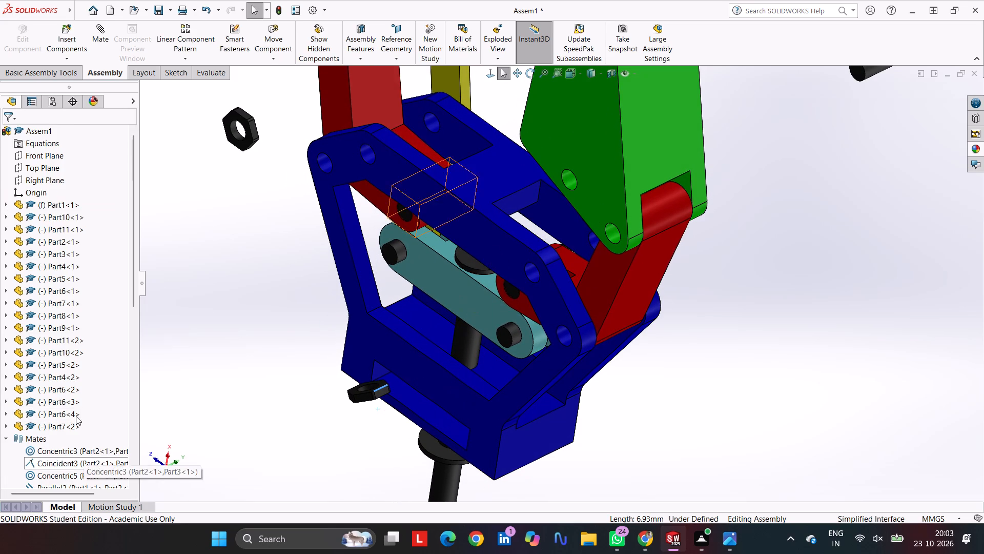
Examine the most recent mates in the assembly, down to Coincident10, to see which components they connect.
scroll(76, 415, down, 6)
scroll(46, 457, down, 5)
click(57, 481)
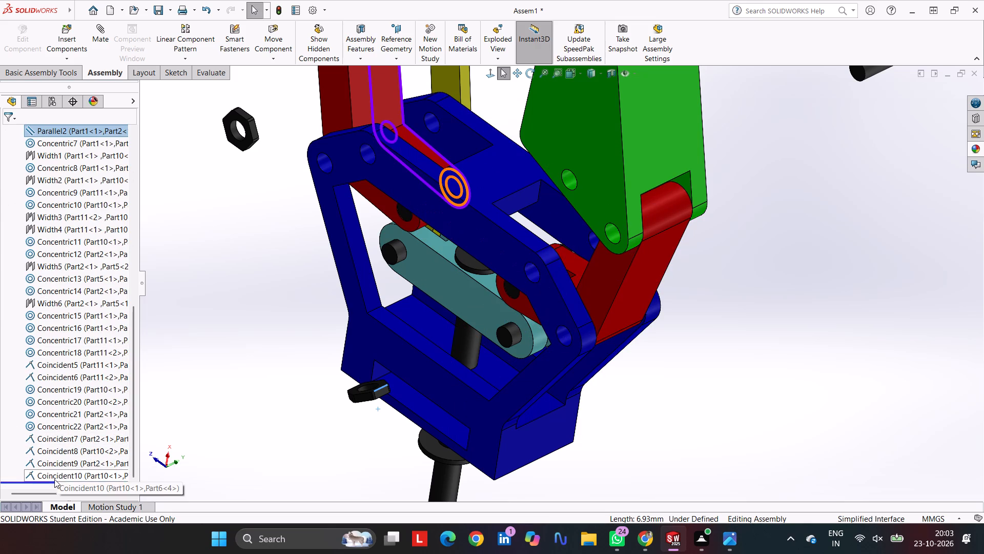
click(228, 418)
click(90, 481)
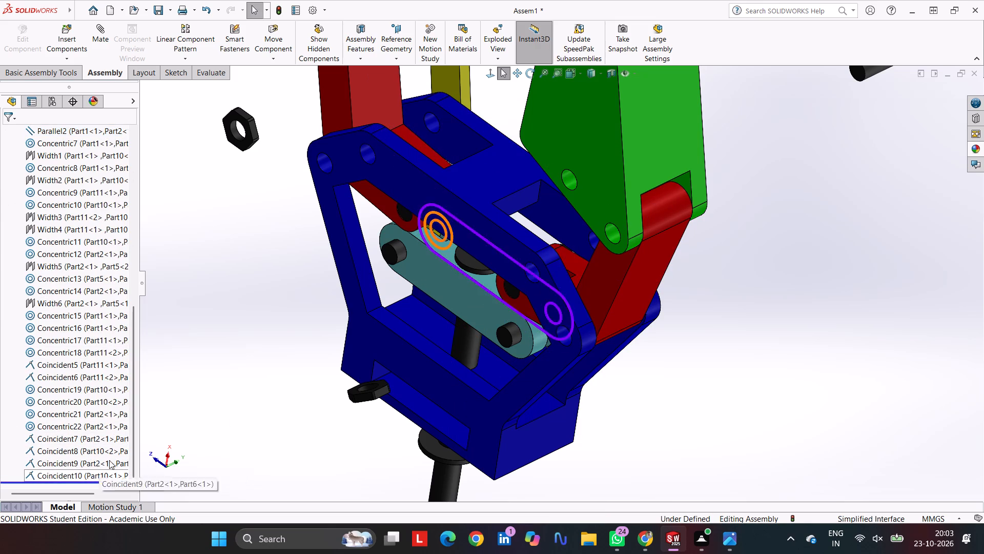
click(88, 470)
scroll(91, 457, down, 3)
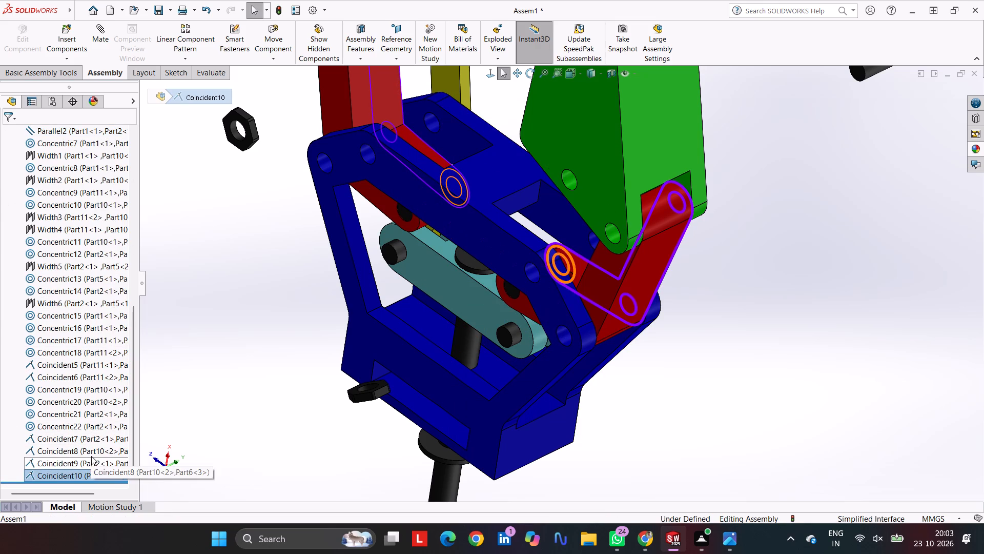
scroll(91, 456, down, 2)
click(242, 296)
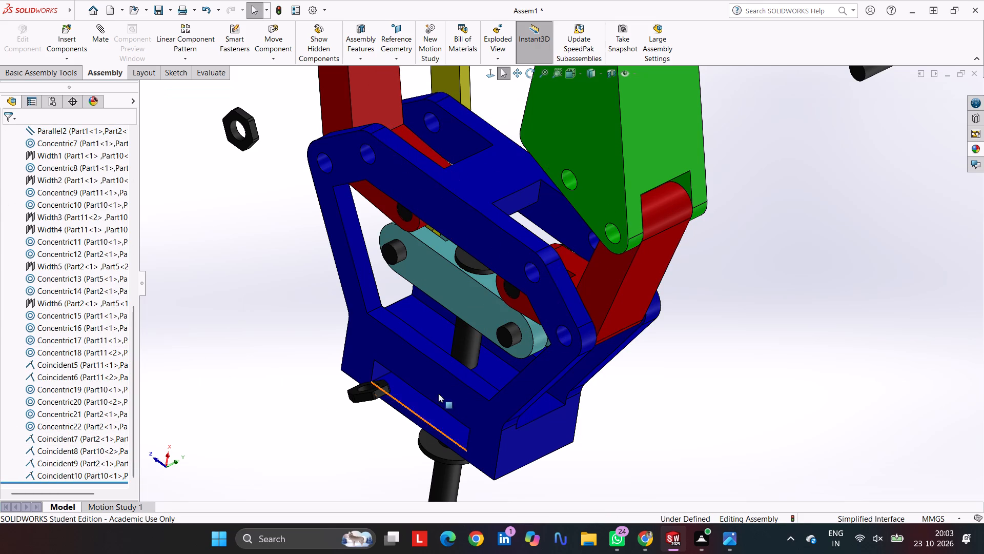
click(79, 478)
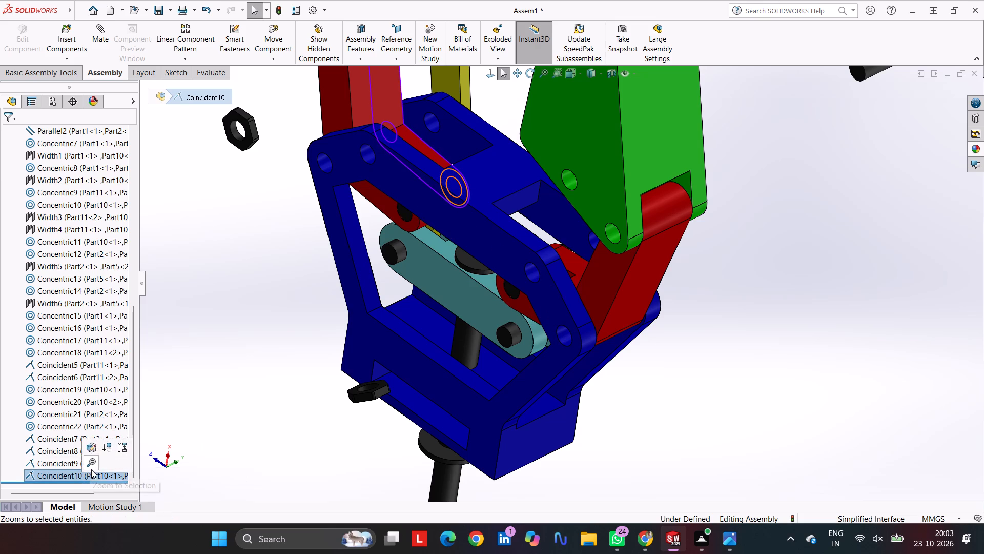
middle_drag(242, 357, 249, 347)
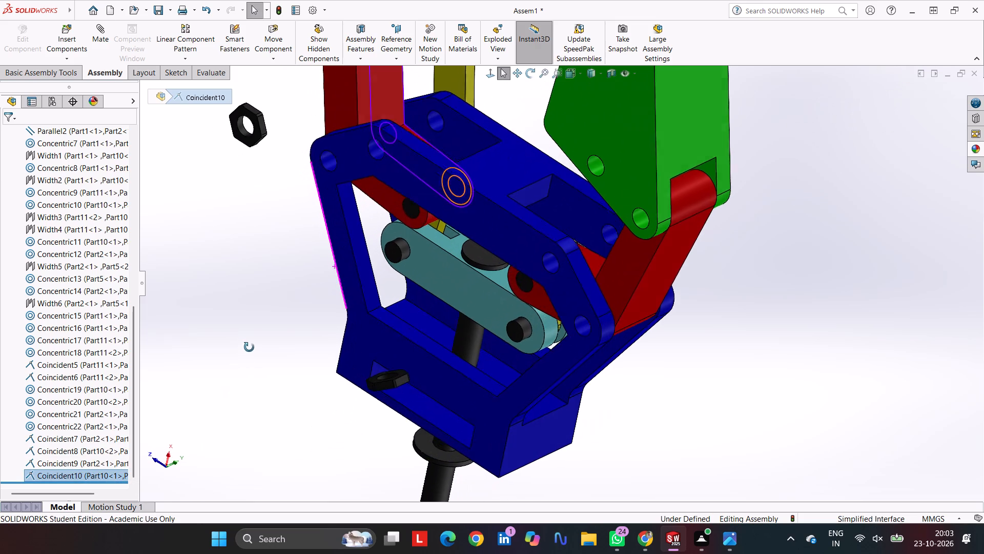
middle_drag(249, 347, 250, 347)
click(255, 348)
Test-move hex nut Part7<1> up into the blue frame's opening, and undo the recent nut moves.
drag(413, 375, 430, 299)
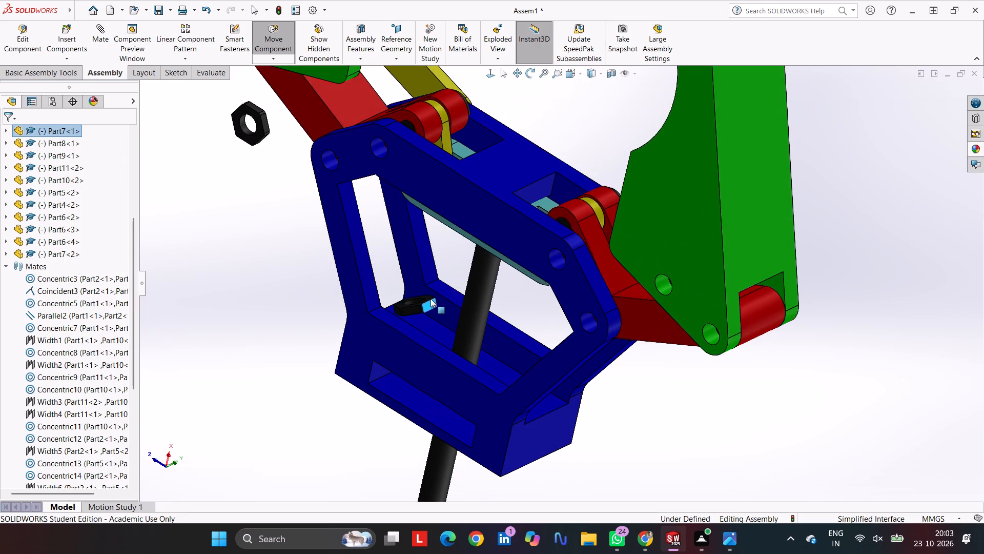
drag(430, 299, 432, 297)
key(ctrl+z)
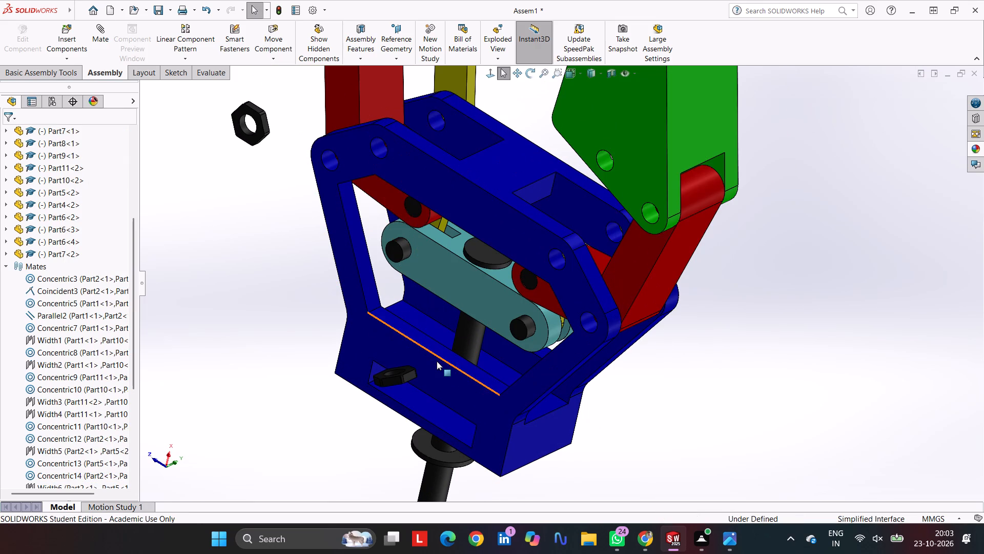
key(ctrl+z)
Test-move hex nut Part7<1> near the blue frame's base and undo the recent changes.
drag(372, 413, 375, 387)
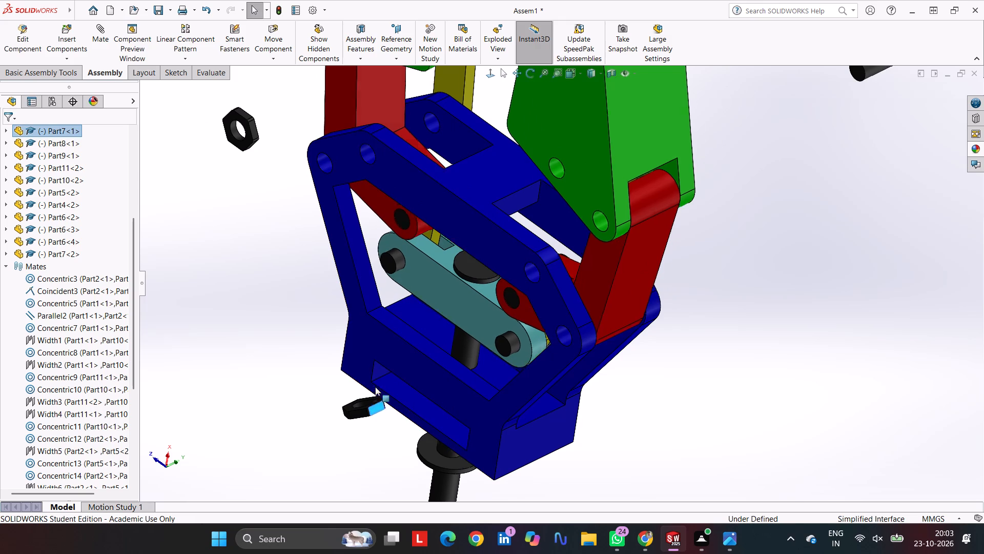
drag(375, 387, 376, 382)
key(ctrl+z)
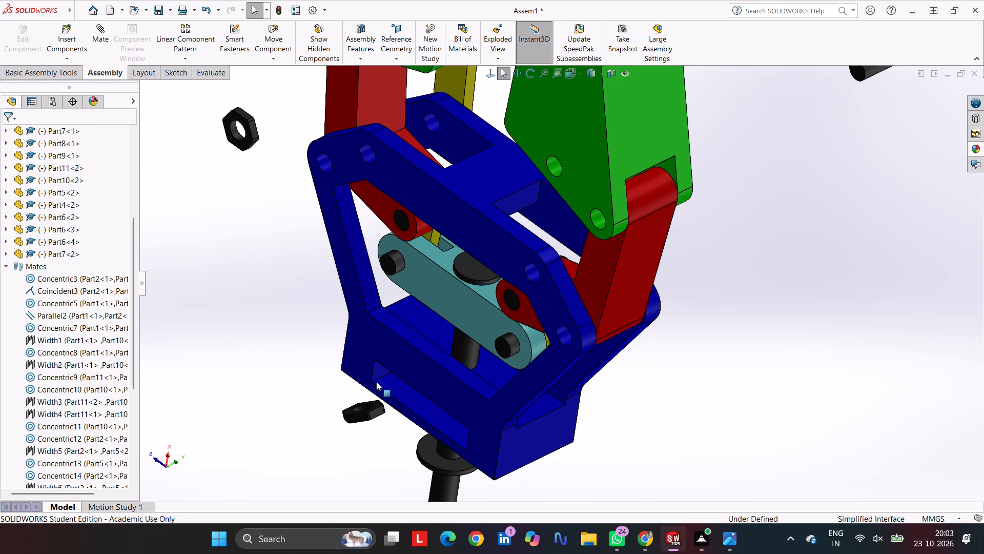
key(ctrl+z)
Move hex nut Part7<1> beside the blue frame and mate its hole concentric with the shank of short bolt Part6<2>.
scroll(458, 342, down, 5)
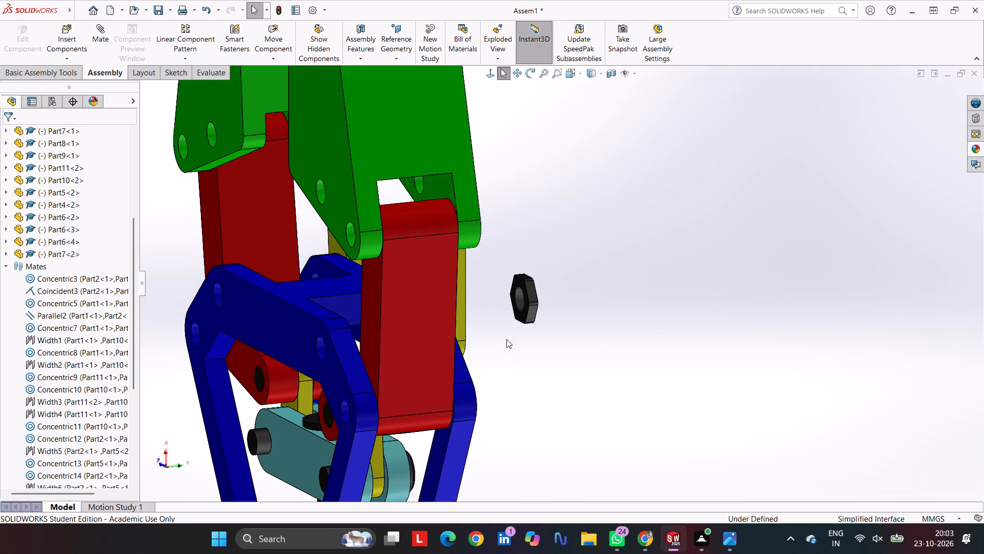
drag(530, 311, 184, 412)
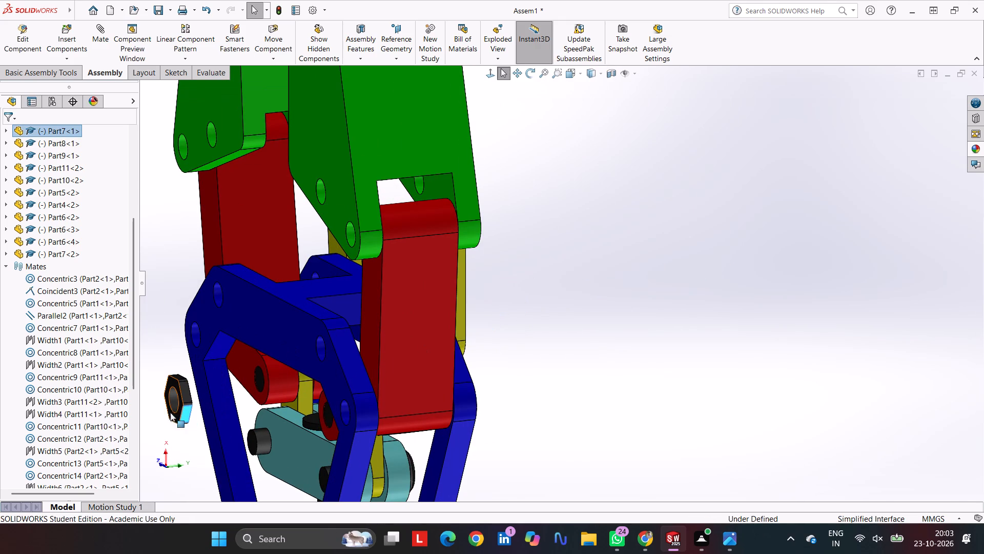
click(173, 346)
scroll(167, 401, down, 4)
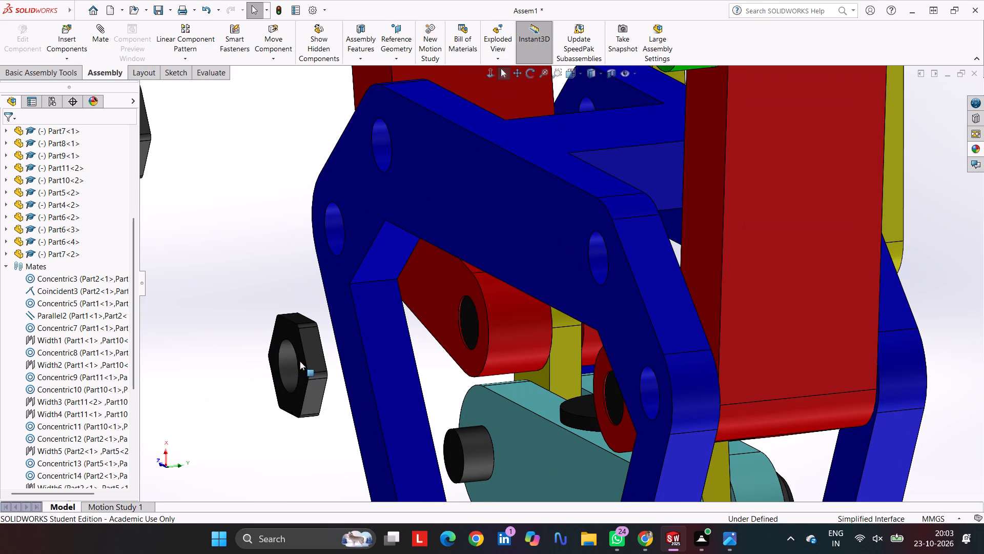
click(286, 362)
scroll(395, 402, up, 5)
scroll(581, 374, down, 5)
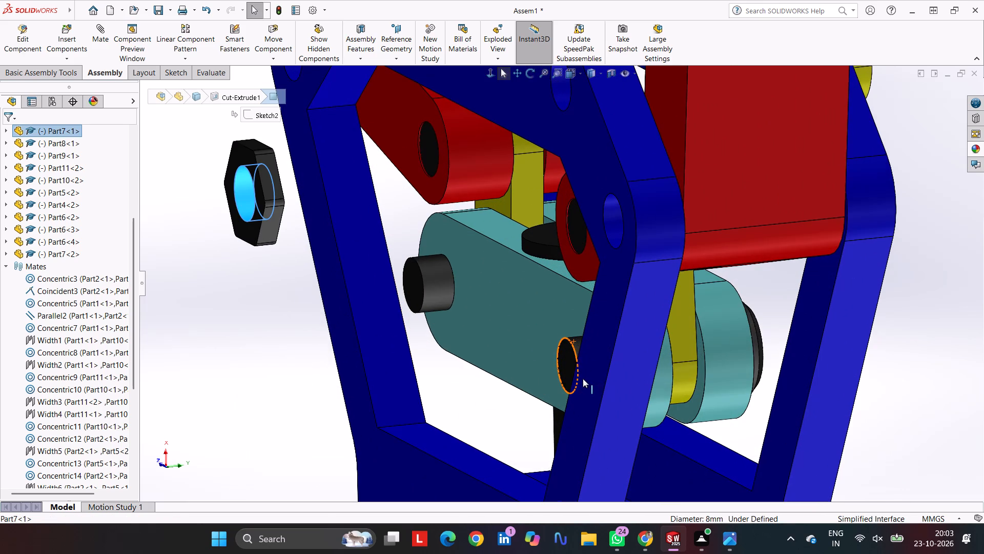
ctrl+click(576, 338)
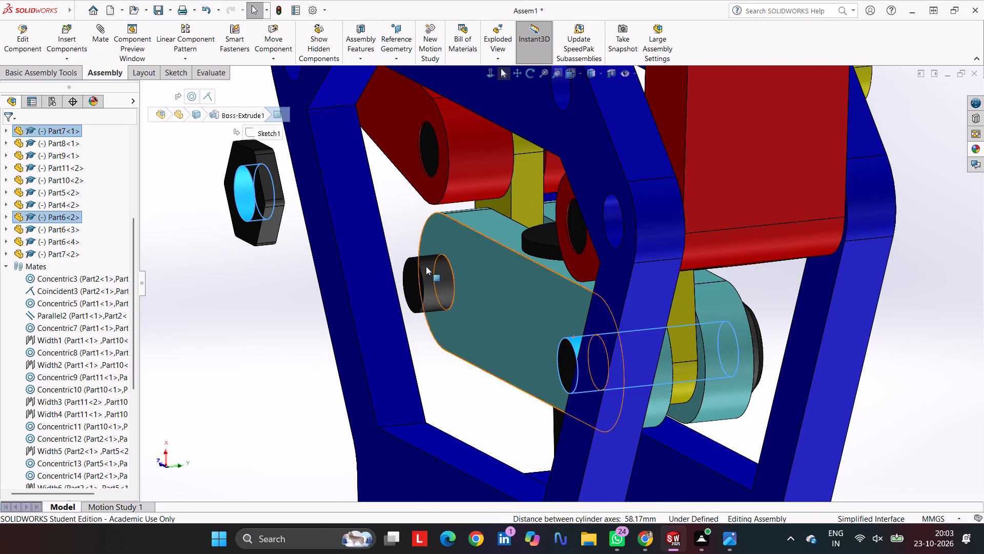
click(108, 38)
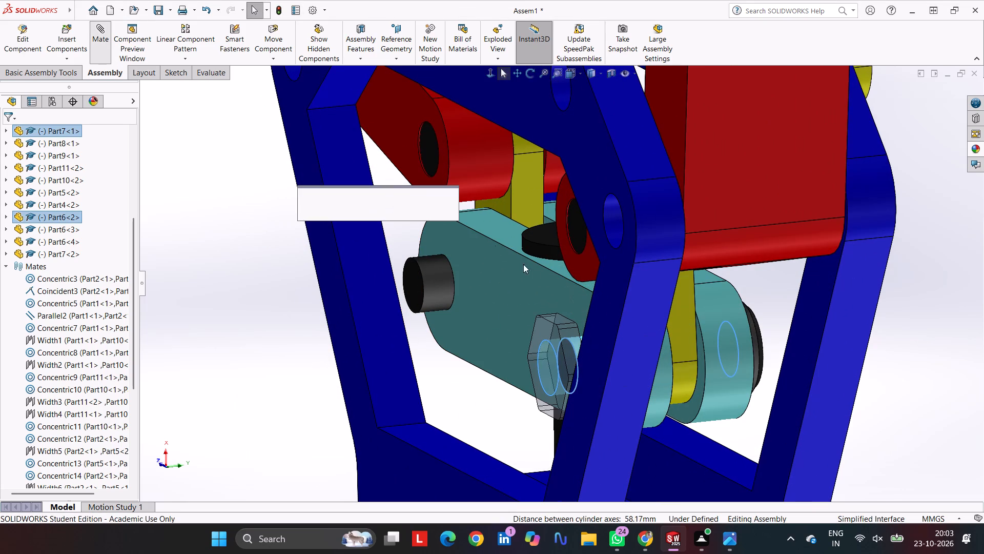
click(450, 199)
Mate the hole of hex nut Part7<2> concentric with the shank of short bolt Part6<1>.
click(436, 270)
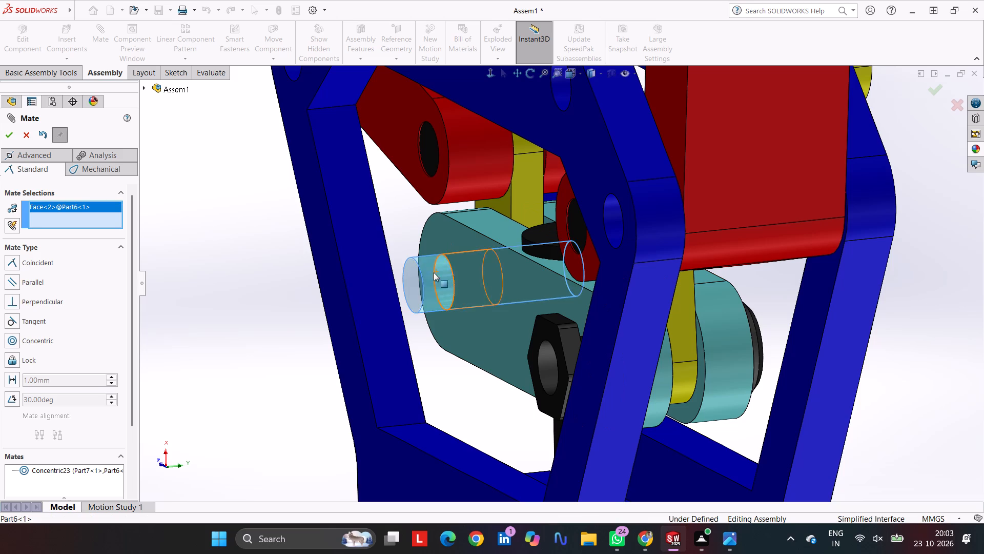
scroll(361, 273, up, 5)
scroll(357, 153, down, 6)
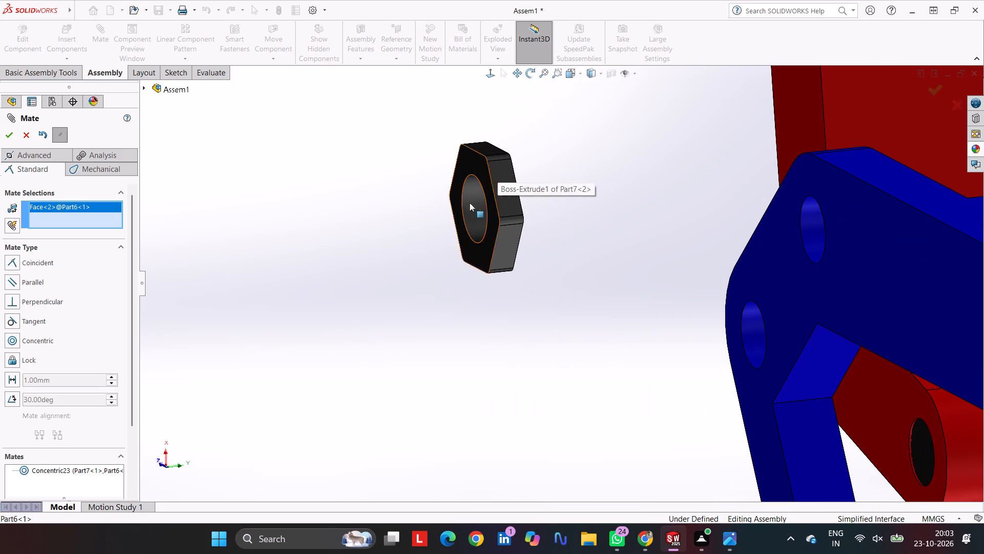
click(470, 199)
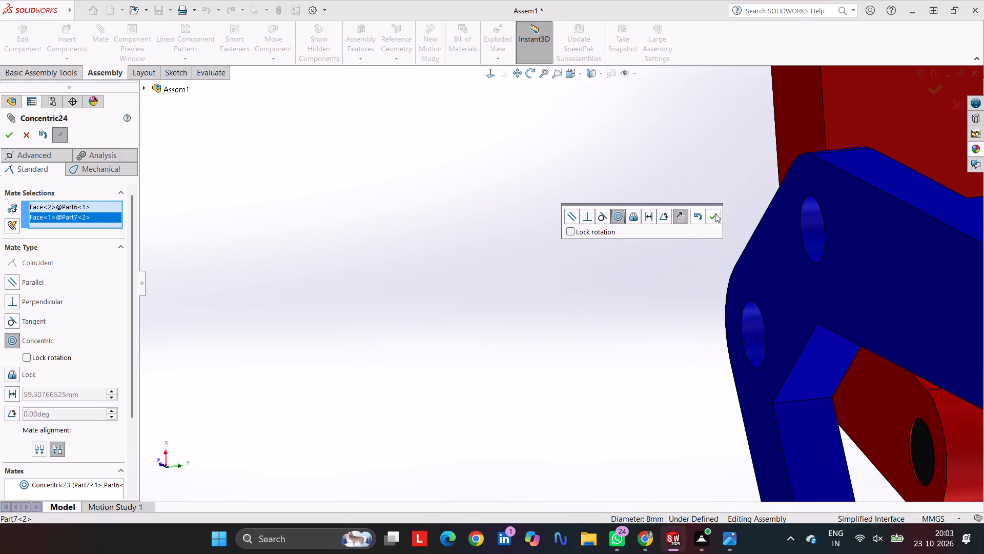
click(715, 213)
Mate the inner flat face of hex nut Part7<2> coincident with the outer face of teal link Part2<1>.
scroll(738, 409, up, 4)
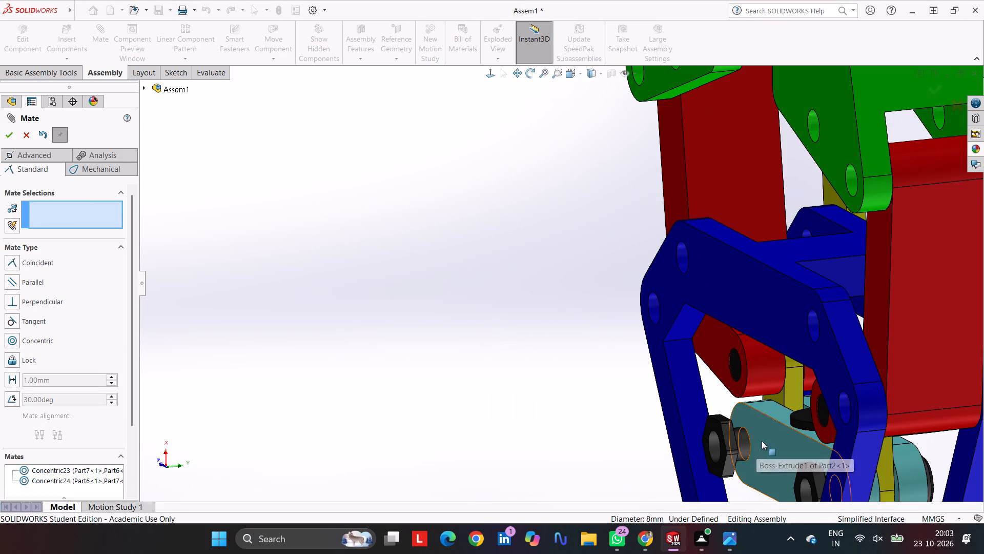
click(762, 441)
middle_drag(745, 397, 731, 420)
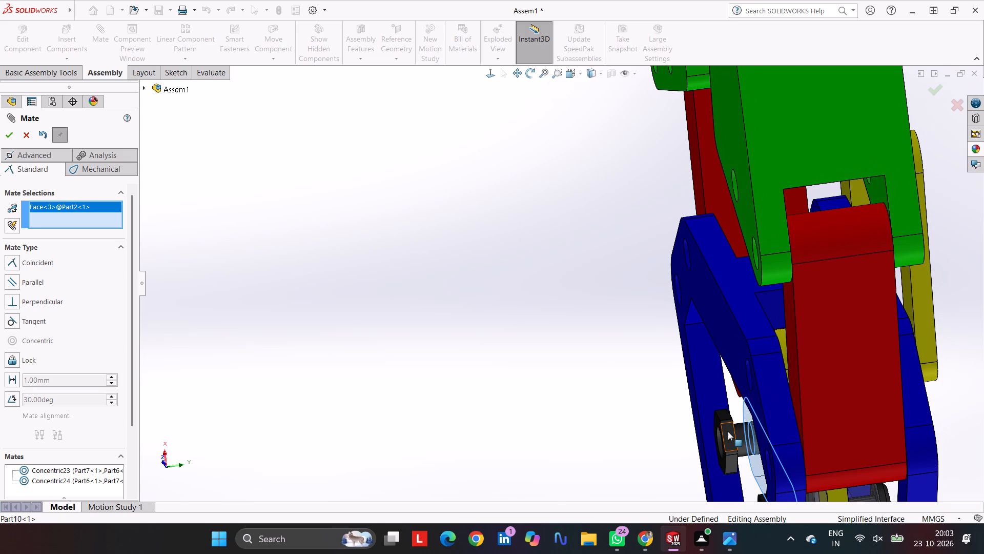
drag(728, 431, 520, 441)
middle_drag(593, 402, 579, 430)
scroll(568, 429, up, 1)
scroll(535, 448, down, 7)
scroll(553, 340, down, 7)
click(505, 395)
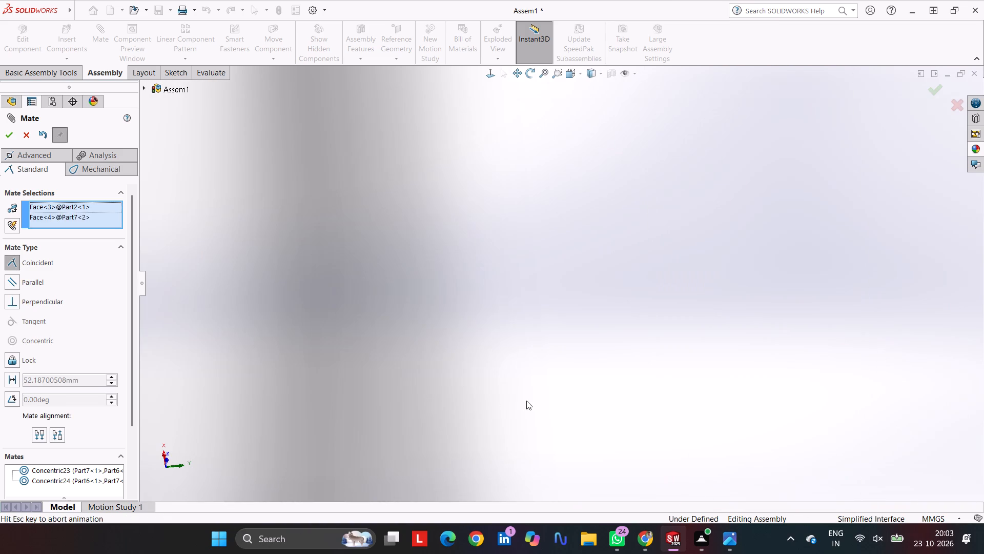
click(743, 405)
Pull hex nut Part7<1> away along its bolt and mate its inner flat face coincident with teal link Part2<1>'s outer face.
scroll(740, 386, up, 13)
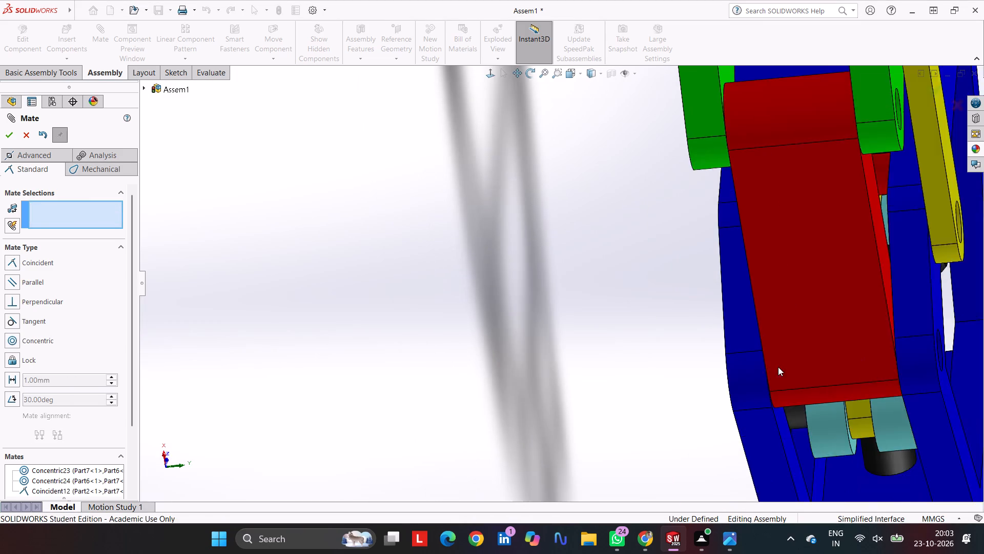
scroll(778, 367, up, 3)
middle_drag(751, 364, 821, 341)
scroll(608, 348, down, 5)
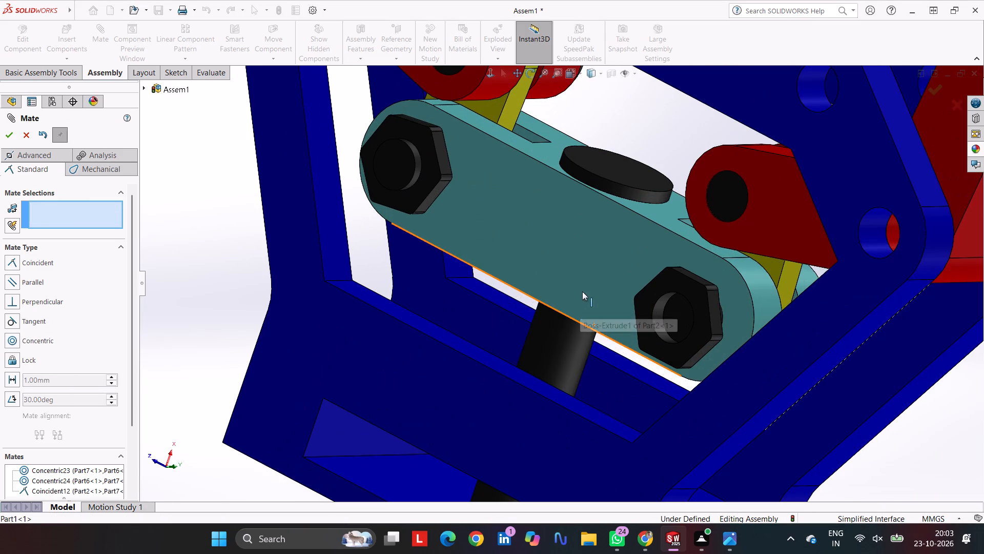
click(582, 290)
drag(691, 289, 184, 352)
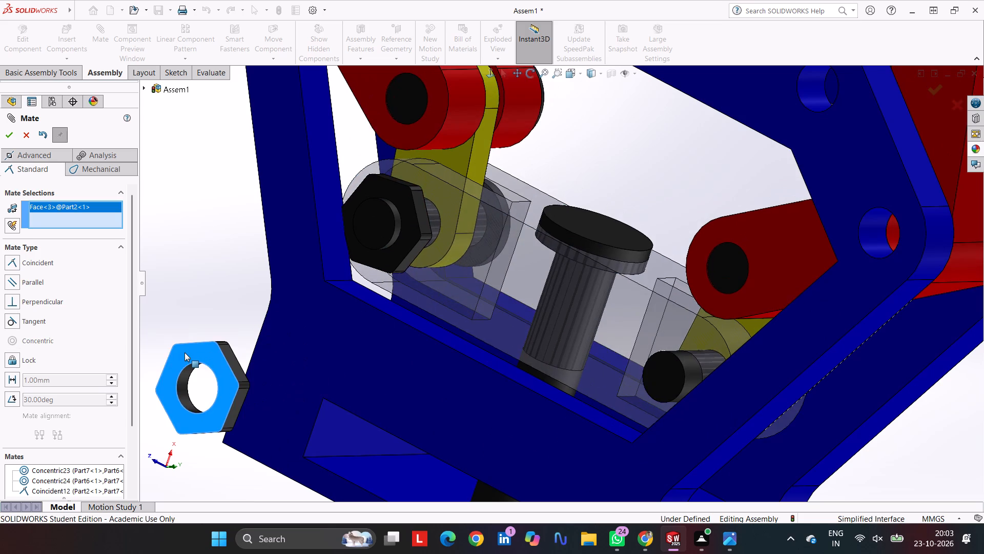
drag(184, 352, 181, 353)
scroll(250, 360, up, 4)
middle_drag(418, 331, 339, 354)
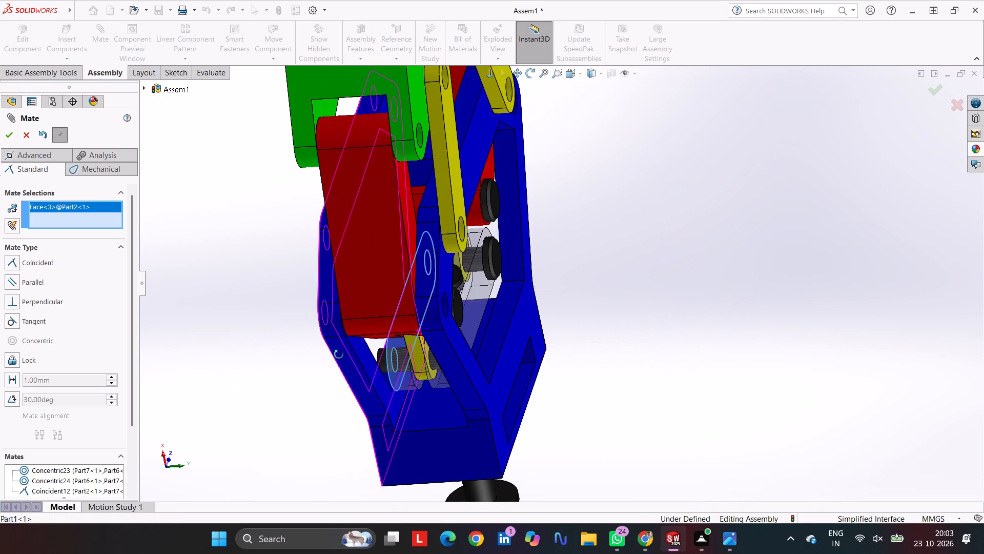
middle_drag(339, 354, 338, 354)
scroll(247, 390, up, 1)
middle_drag(245, 390, 205, 409)
scroll(277, 330, down, 6)
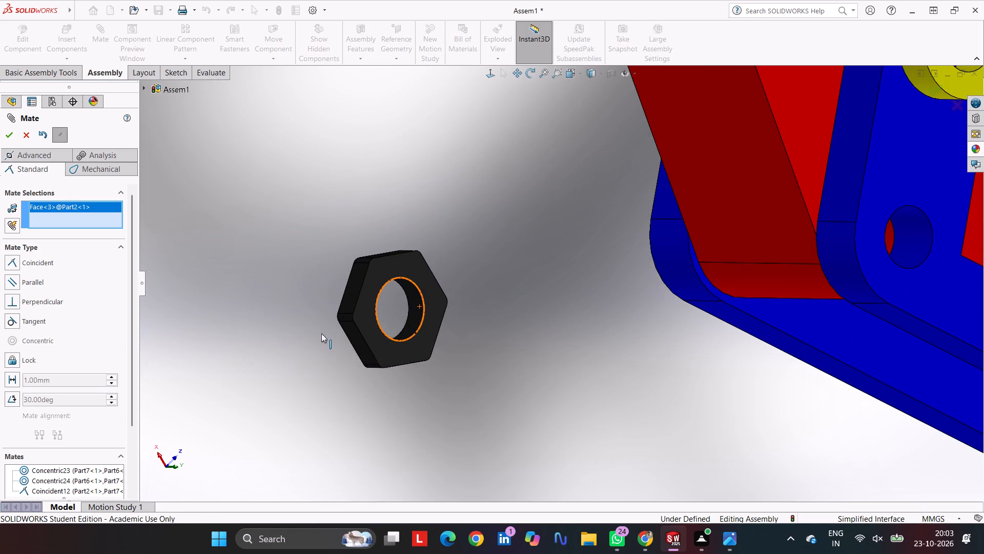
click(389, 358)
click(440, 373)
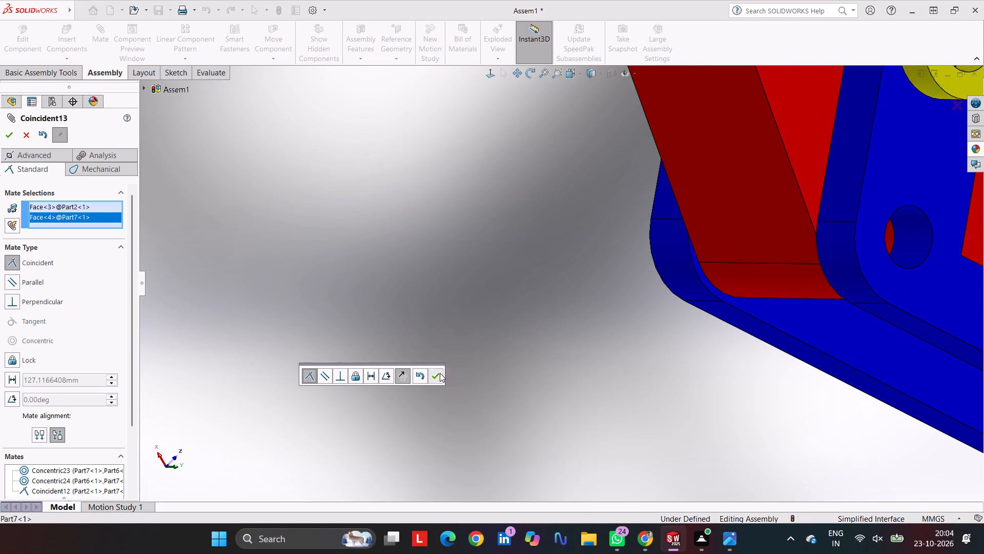
Inspect the fitted nuts and test the gripper's motion by sliding the central flanged rod in and out.
scroll(437, 363, up, 9)
scroll(461, 333, down, 2)
middle_drag(482, 336, 513, 320)
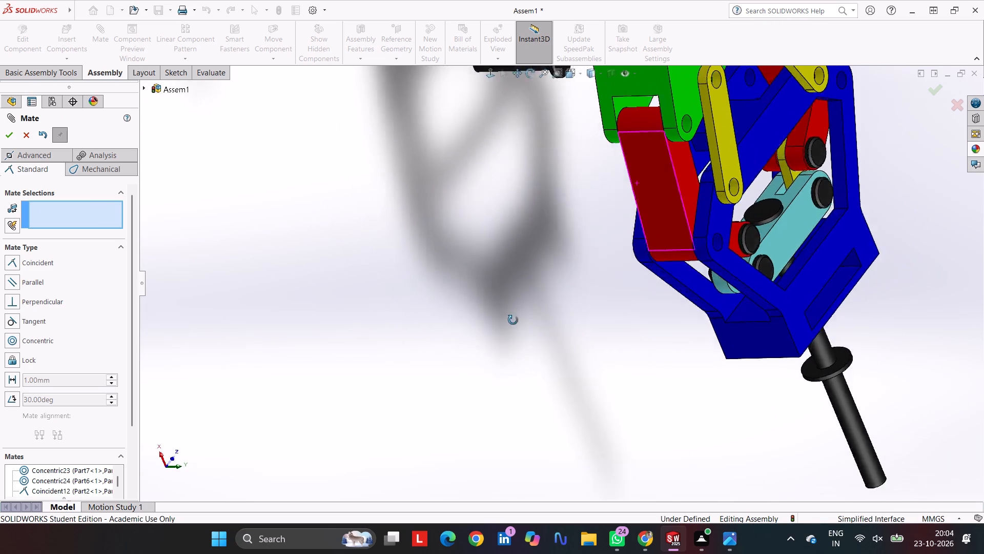
middle_drag(513, 320, 558, 293)
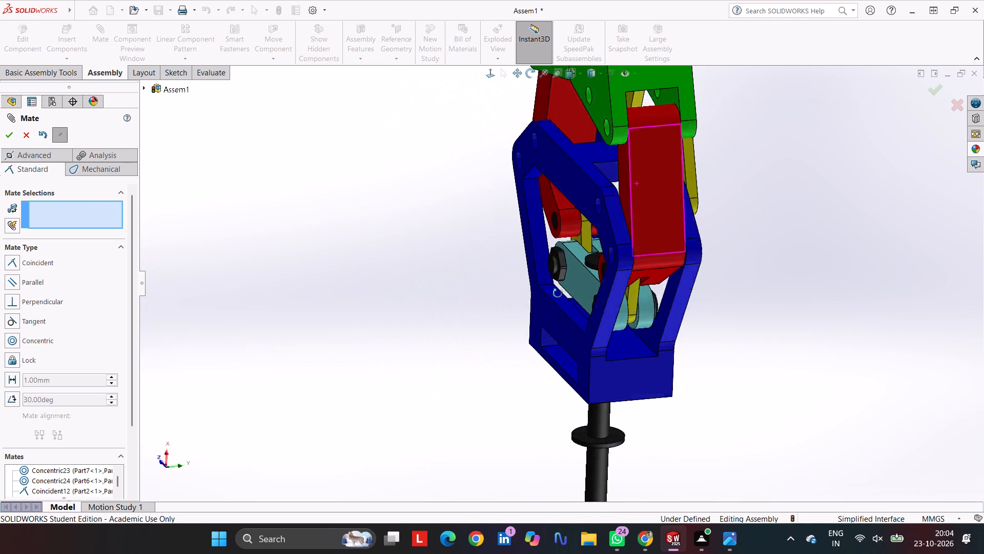
middle_drag(558, 293, 642, 274)
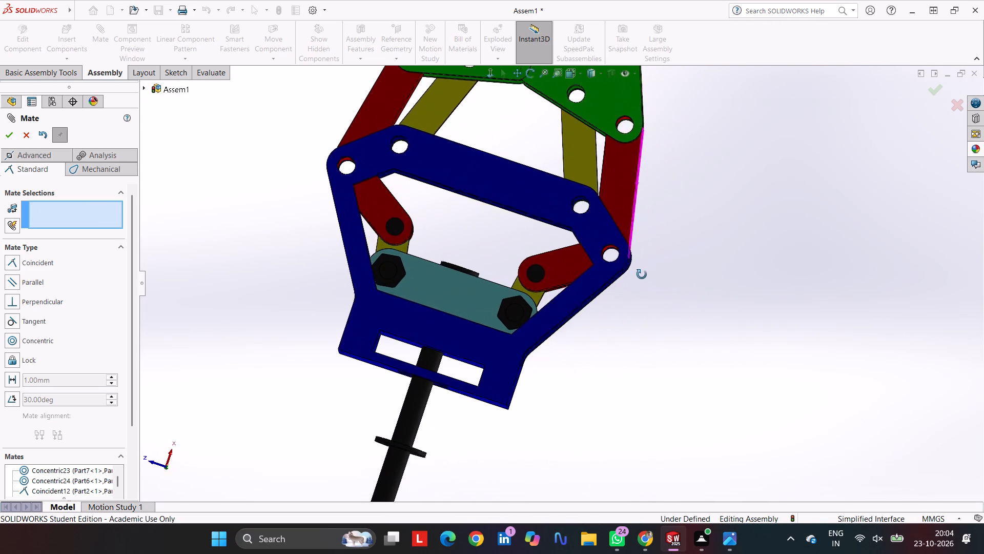
middle_drag(642, 274, 653, 318)
drag(399, 443, 409, 415)
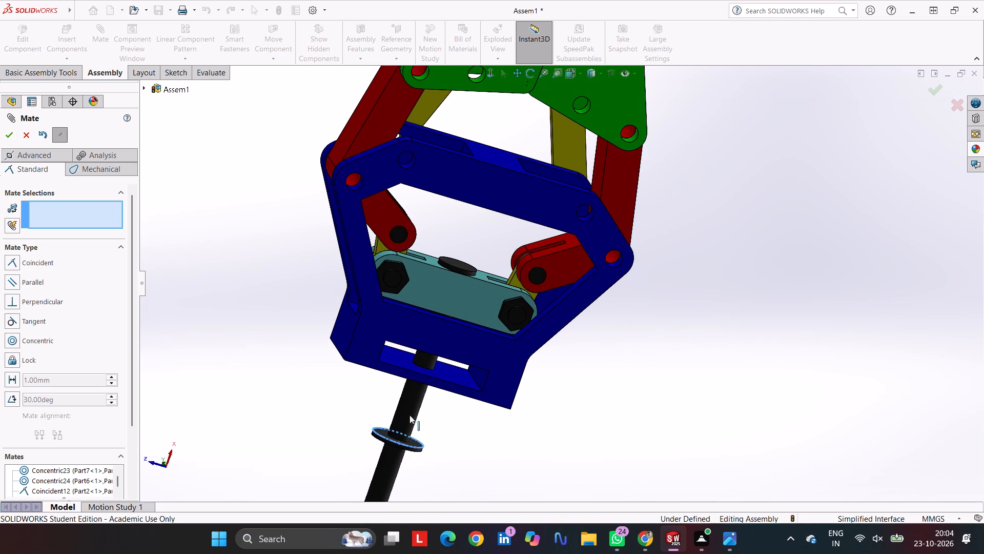
drag(409, 415, 409, 423)
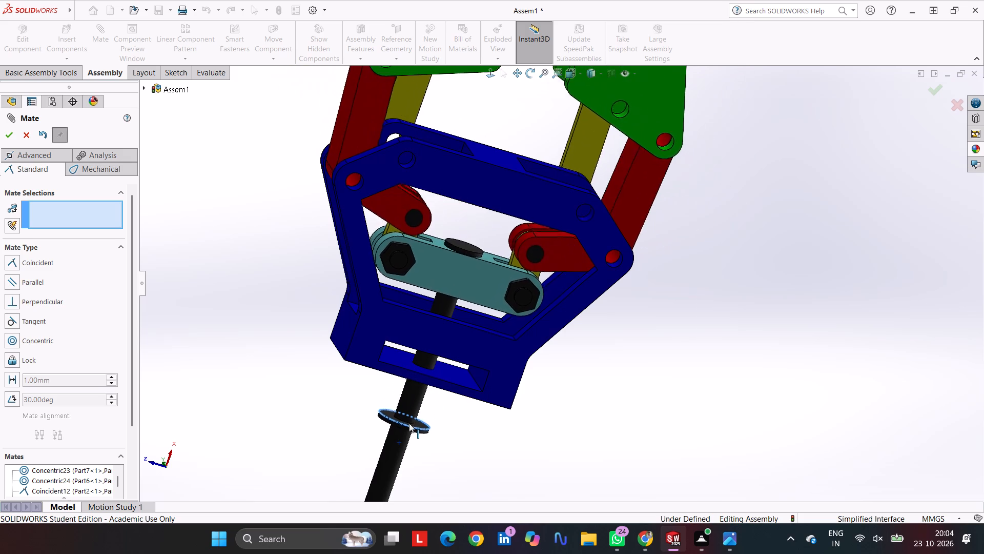
drag(409, 423, 398, 434)
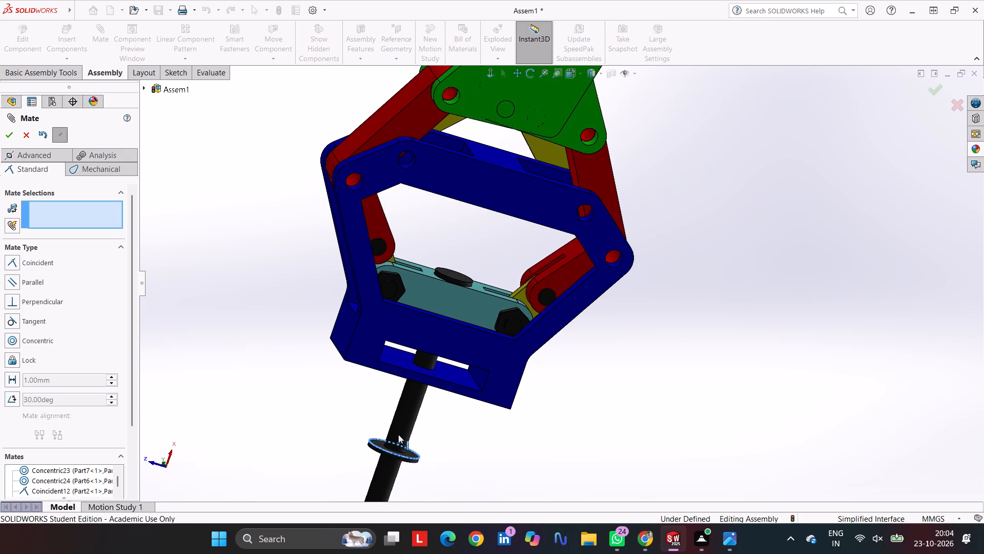
drag(398, 434, 408, 427)
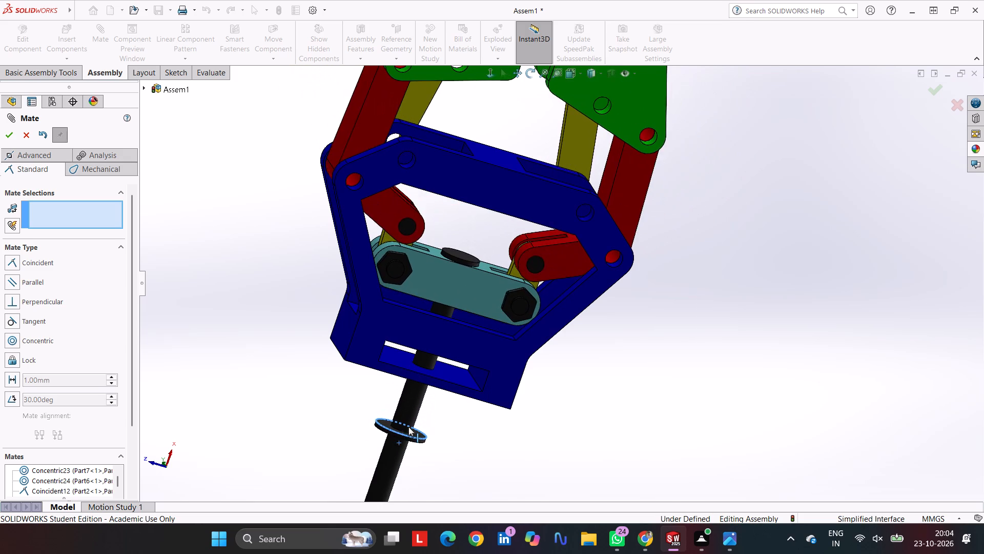
drag(408, 427, 411, 418)
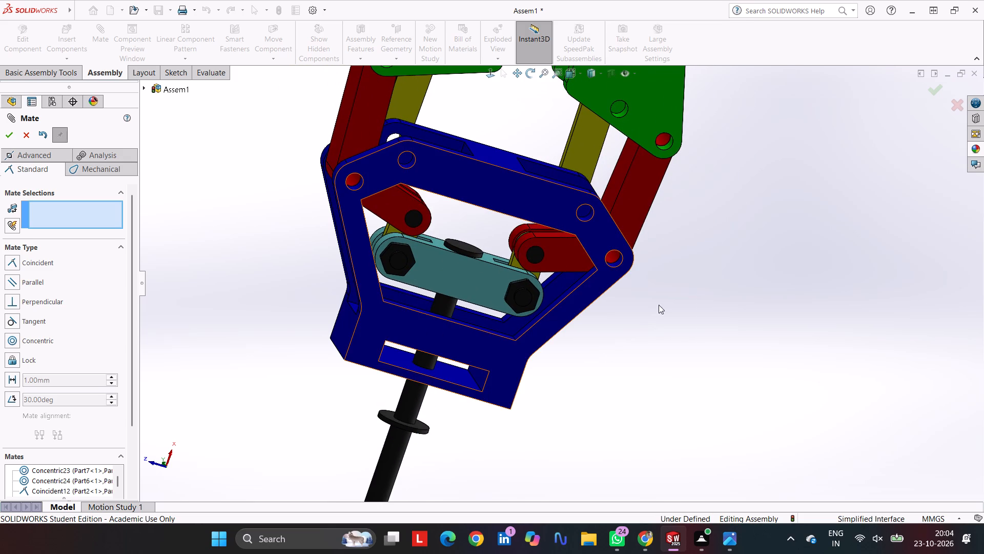
Move long bolt Part8<1> from beside the gripper to just above the blue frame and end the mating session.
middle_drag(667, 295, 436, 322)
key(ctrl+7)
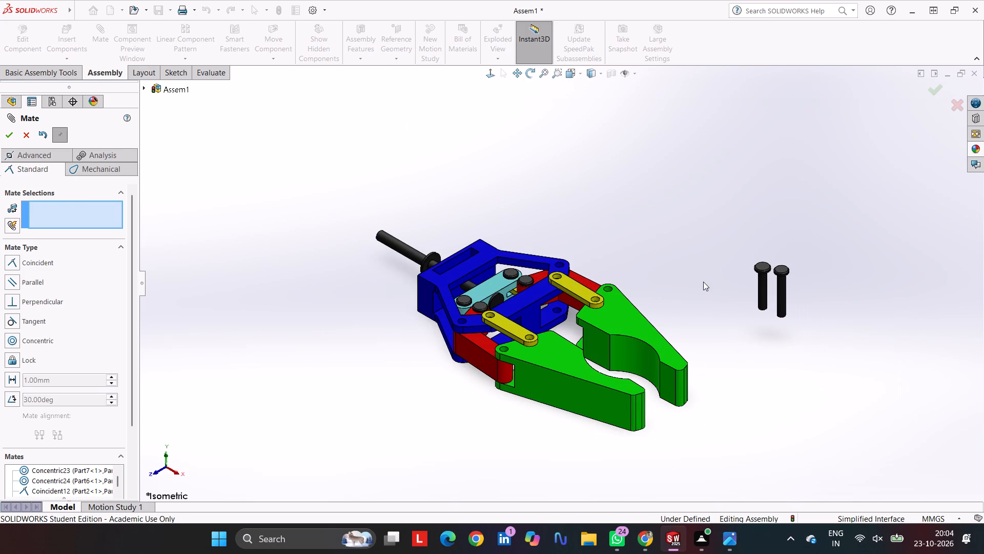
scroll(576, 334, down, 3)
middle_drag(568, 335, 558, 280)
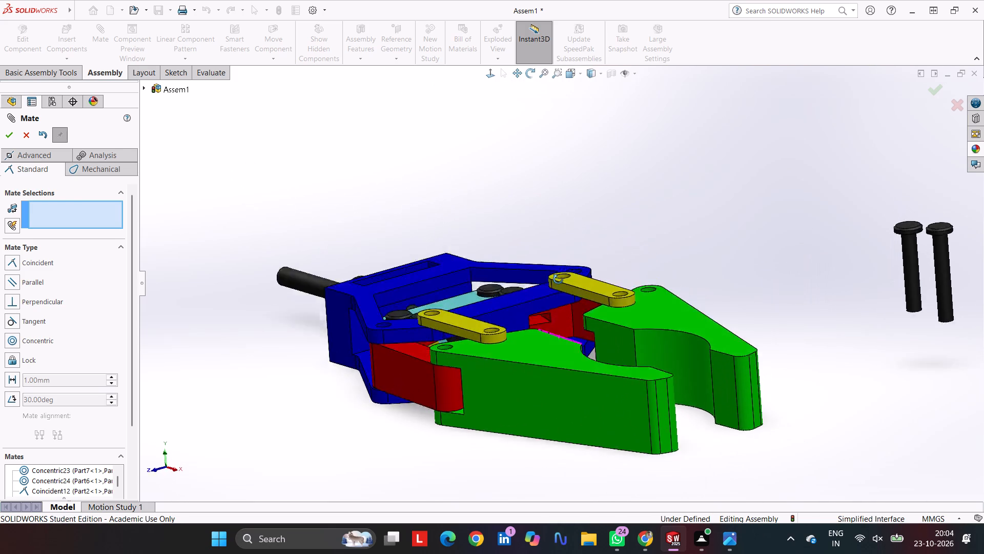
middle_drag(558, 280, 624, 238)
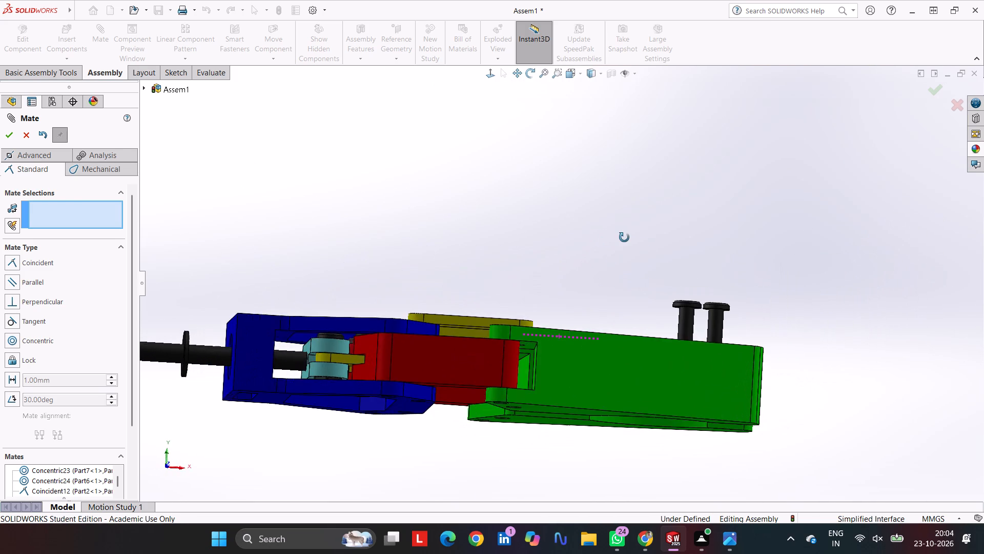
middle_drag(624, 238, 609, 303)
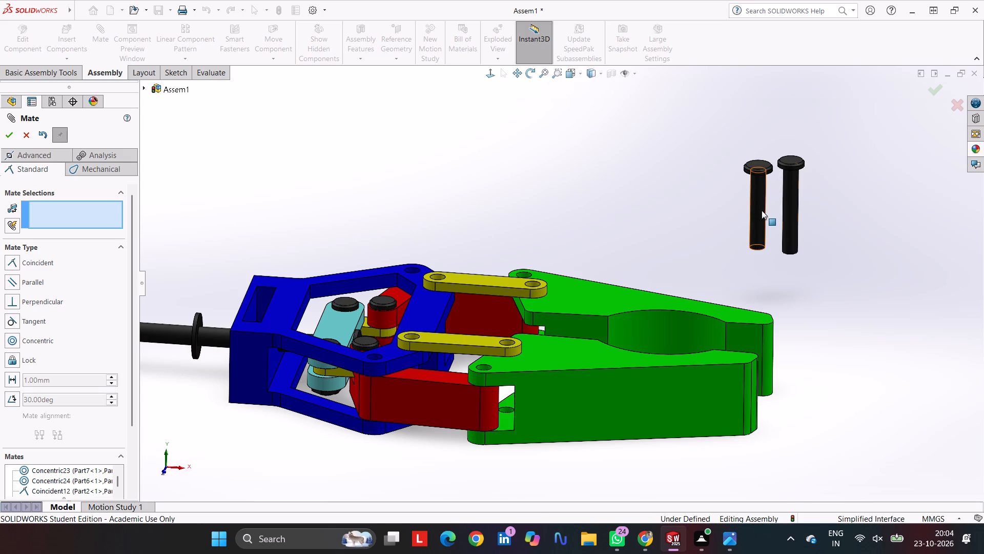
drag(761, 210, 414, 229)
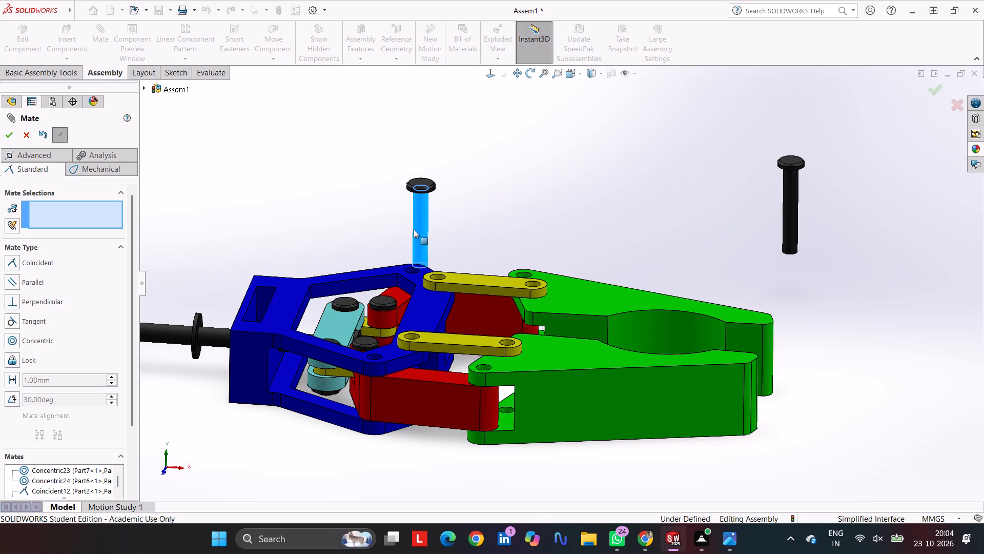
drag(414, 229, 394, 233)
click(13, 132)
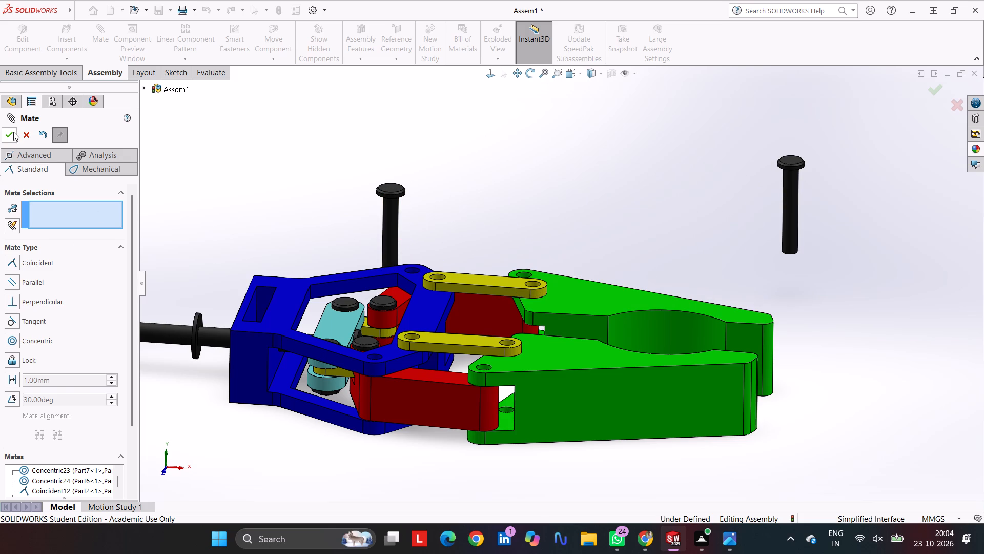
Copy bolt Part8<1> and paste three more instances of it around the gripper.
click(393, 208)
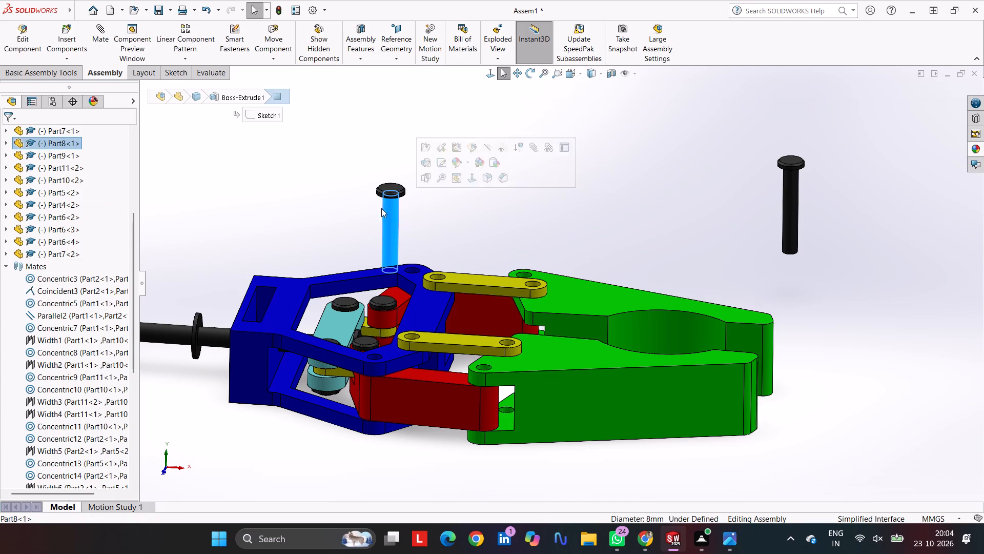
click(64, 145)
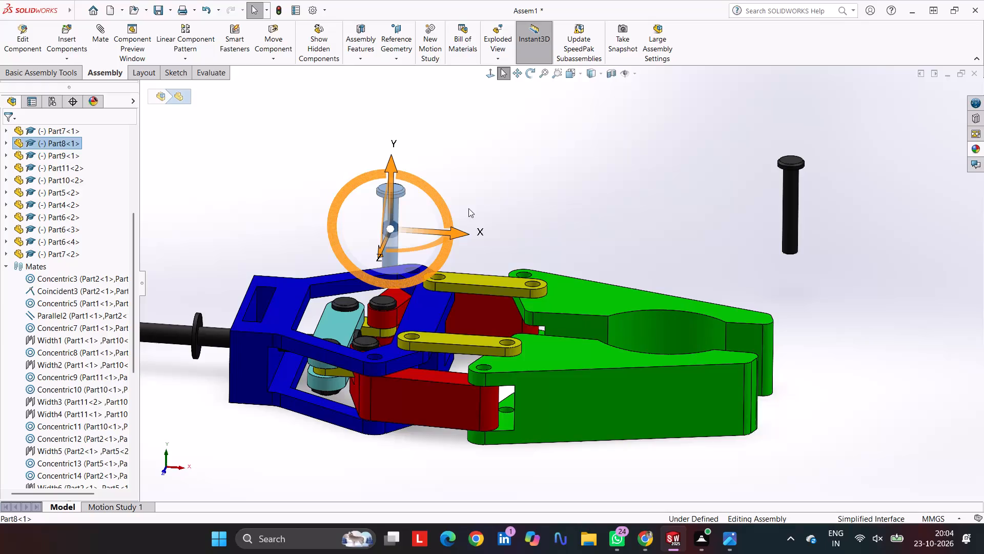
key(ctrl+c)
key(ctrl+v)
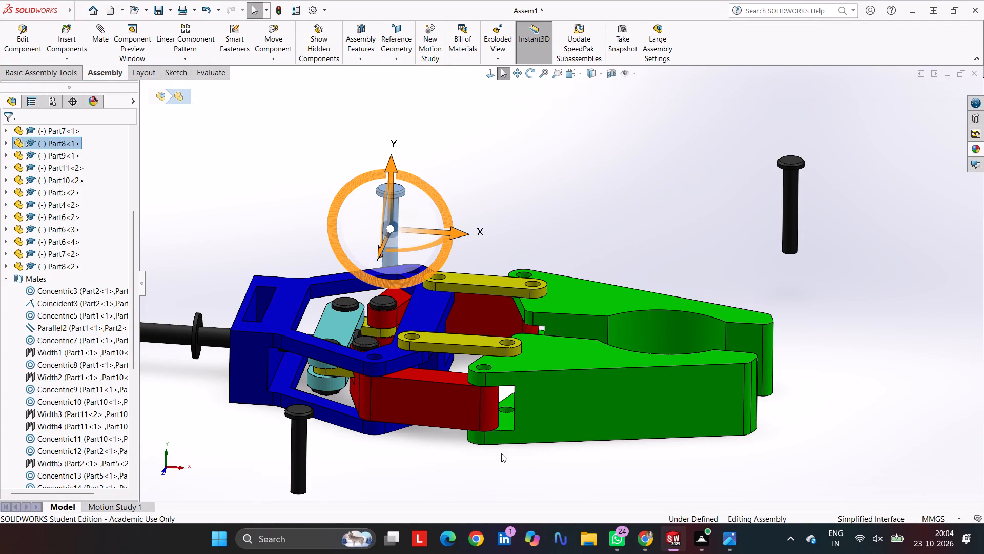
key(ctrl+v)
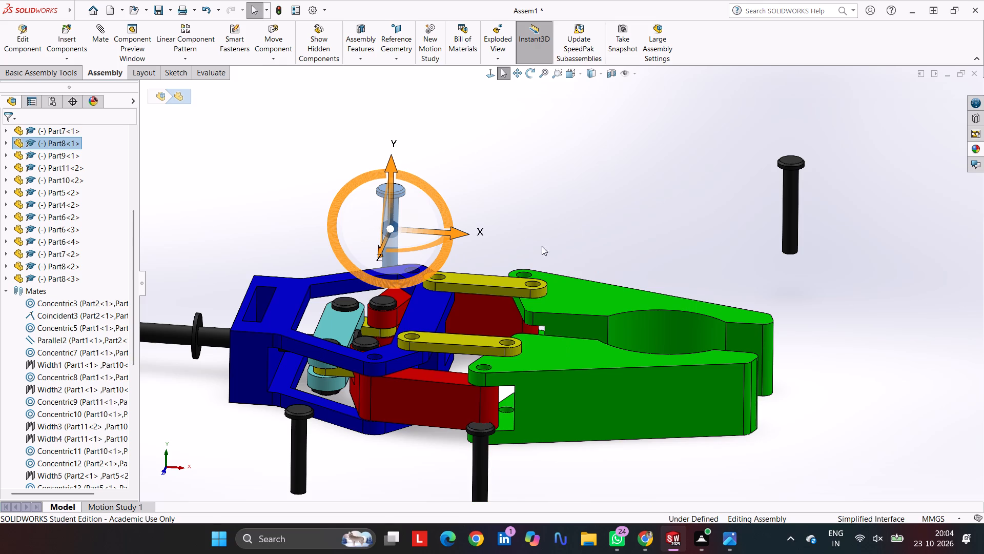
key(ctrl+v)
Copy bolt Part9<1> and paste three more instances of it around the gripper.
click(791, 195)
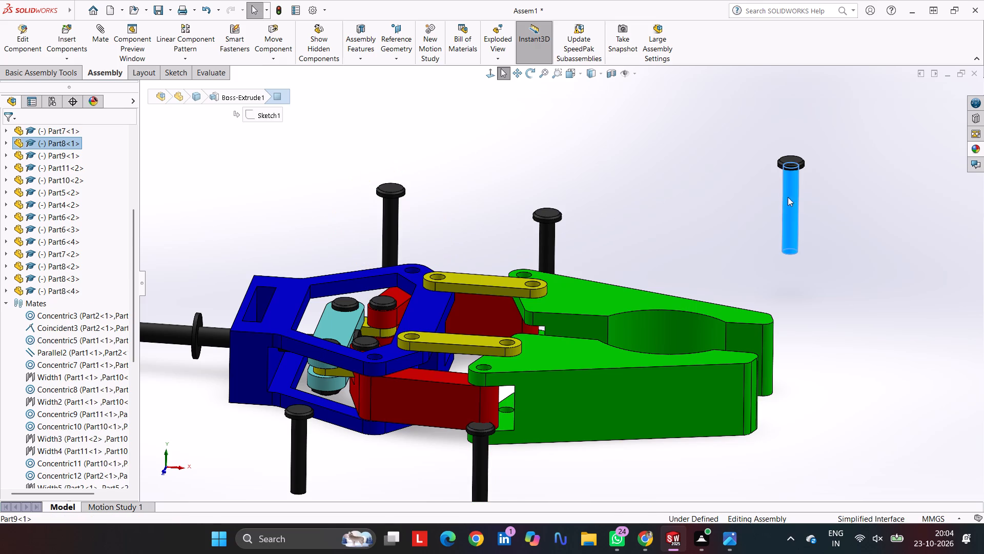
click(60, 153)
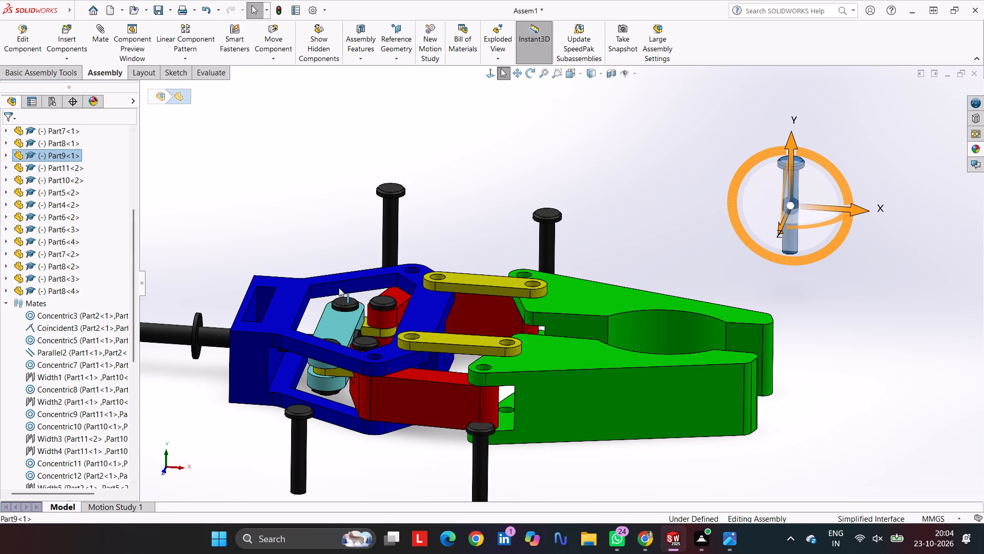
key(ctrl+c)
key(ctrl+v)
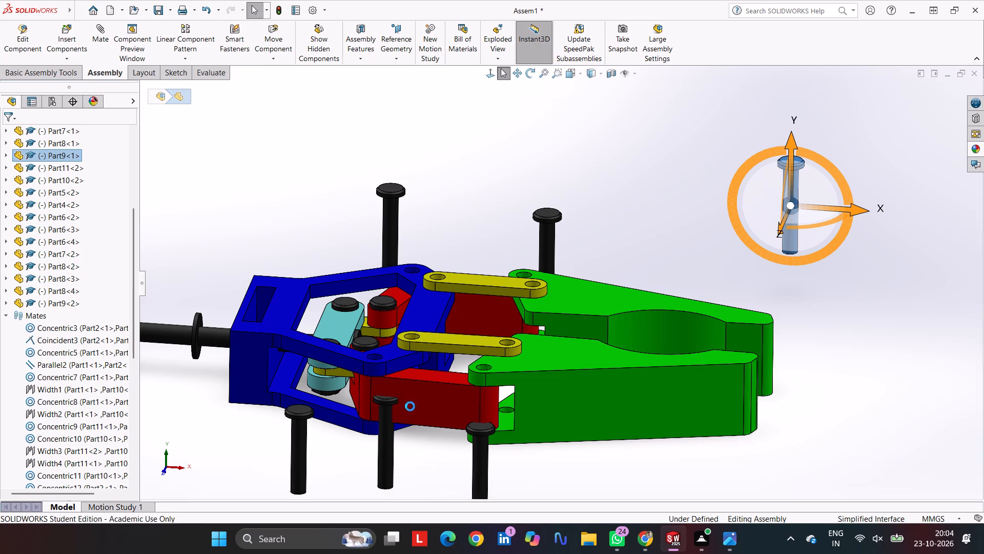
key(ctrl+v)
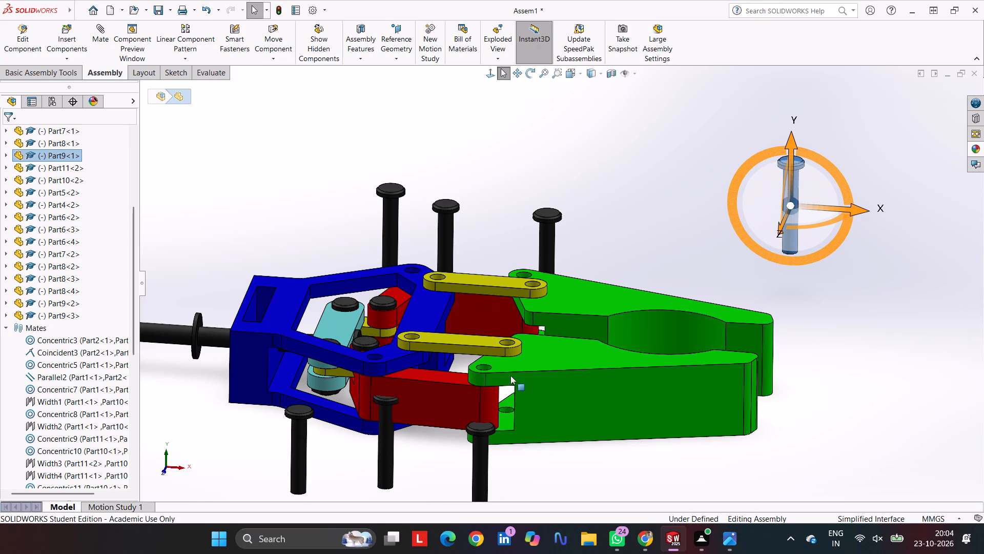
key(ctrl+v)
click(651, 154)
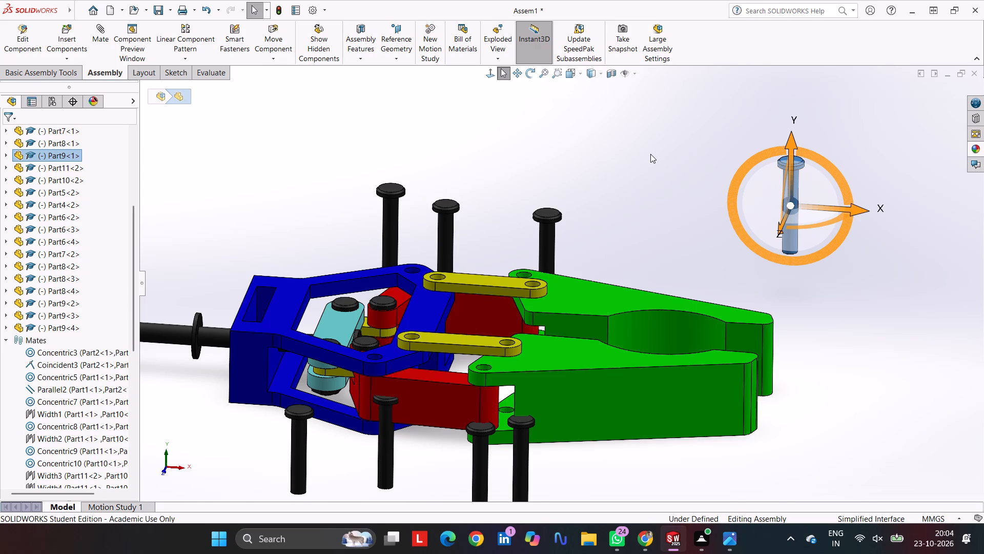
Bring bolt Part9<1> closer to the jaws and spread Part8<2>, Part9<2>, Part8<3> and Part9<4> along one side of the gripper.
drag(789, 206, 617, 280)
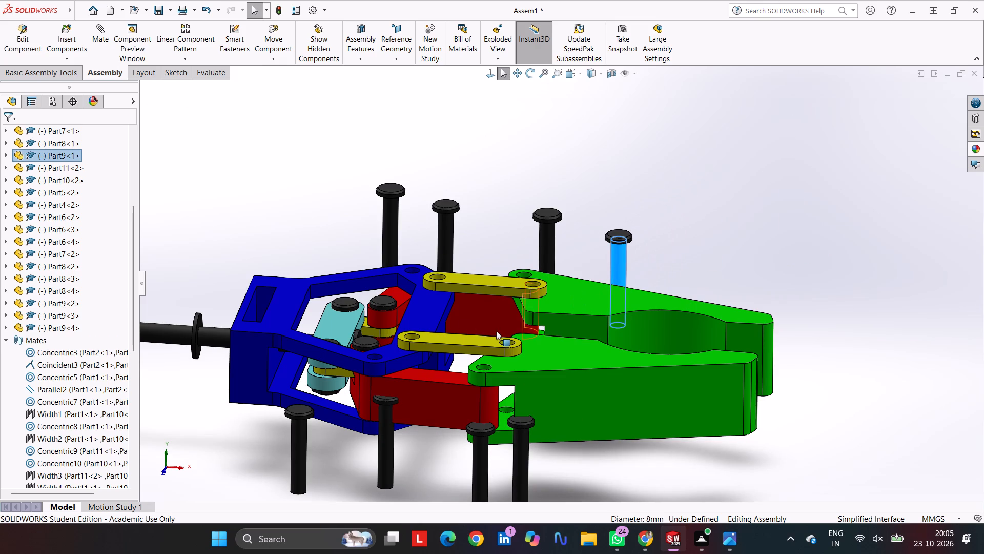
scroll(494, 331, up, 2)
drag(529, 401, 524, 380)
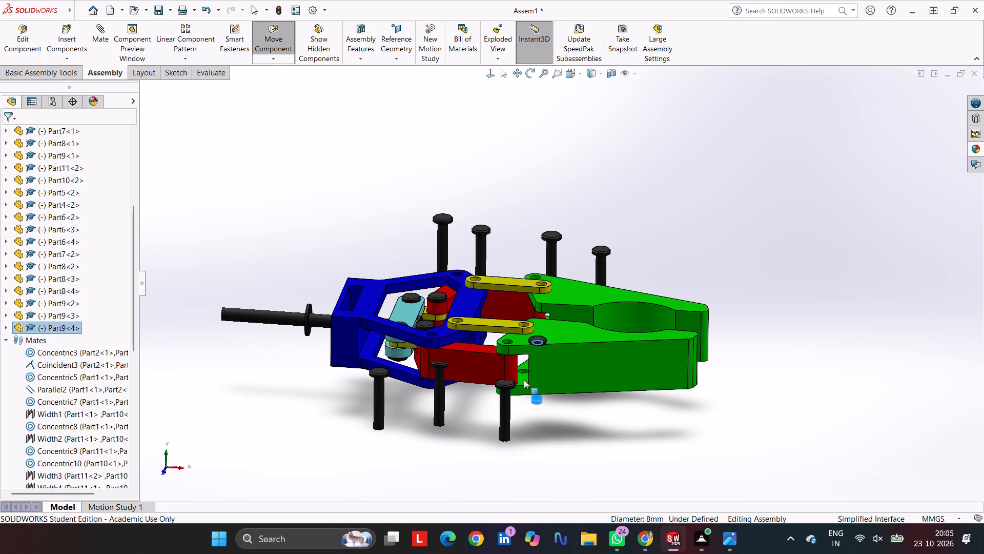
drag(524, 380, 523, 388)
middle_drag(584, 388, 524, 370)
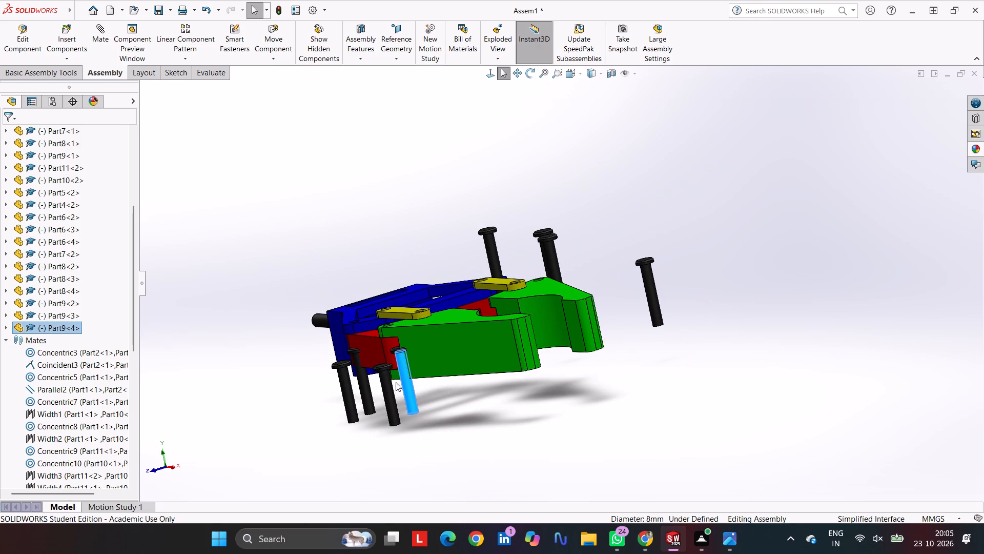
drag(345, 384, 284, 342)
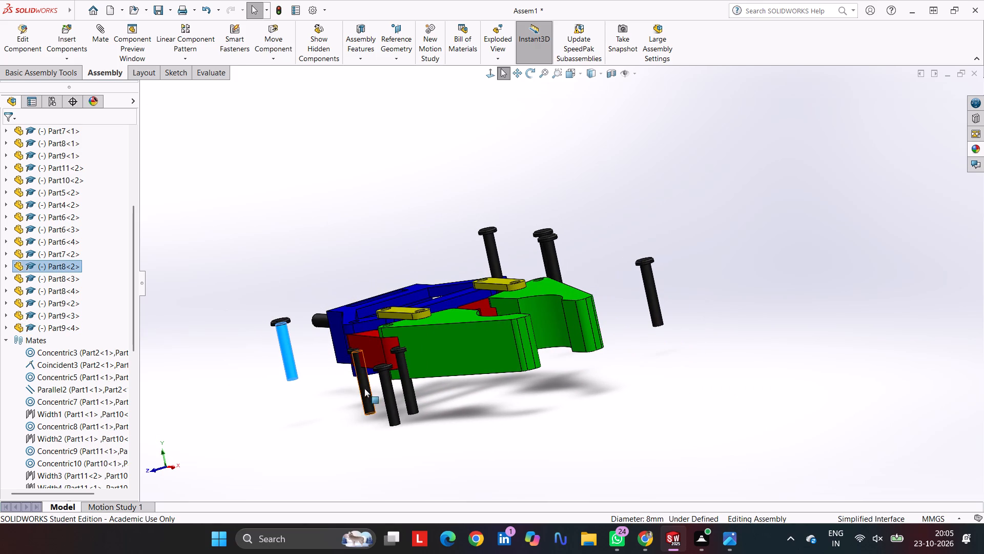
drag(364, 388, 311, 345)
drag(394, 402, 392, 401)
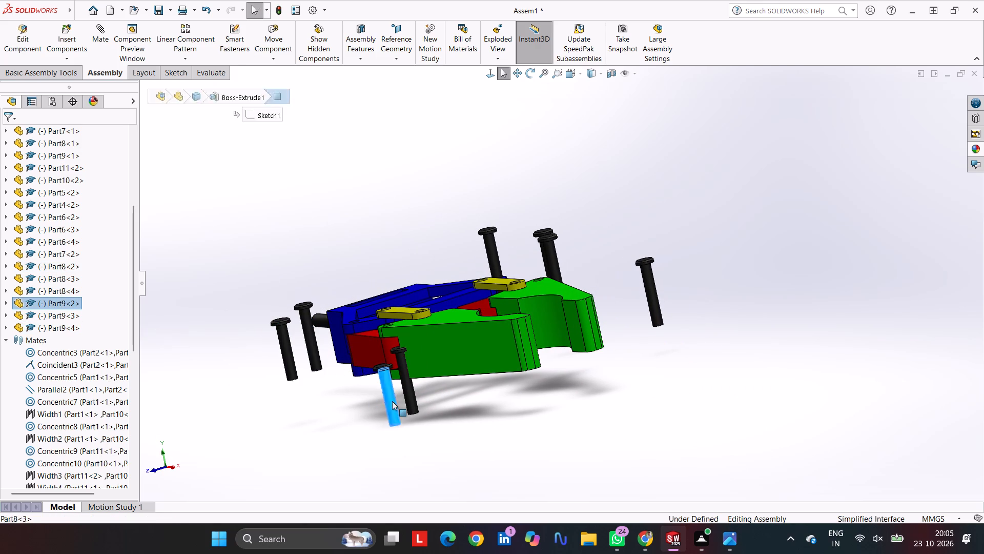
drag(392, 401, 342, 371)
drag(407, 382, 379, 372)
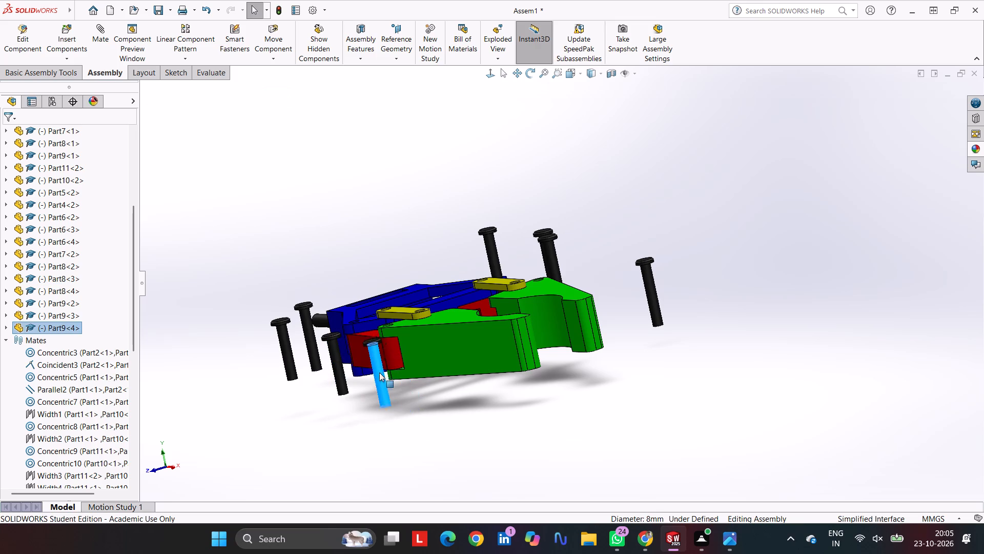
drag(379, 372, 365, 349)
Arrange bolts Part8<4>, Part9<3>, Part8<1> and Part9<1> along the opposite side of the gripper, clear of the frame.
middle_drag(640, 247, 608, 349)
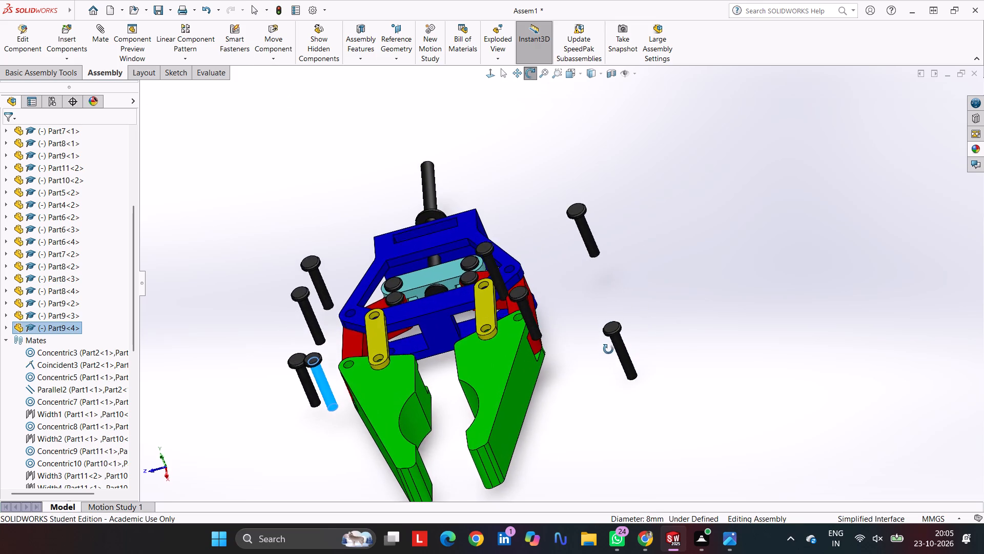
middle_drag(608, 349, 608, 352)
drag(521, 319, 529, 337)
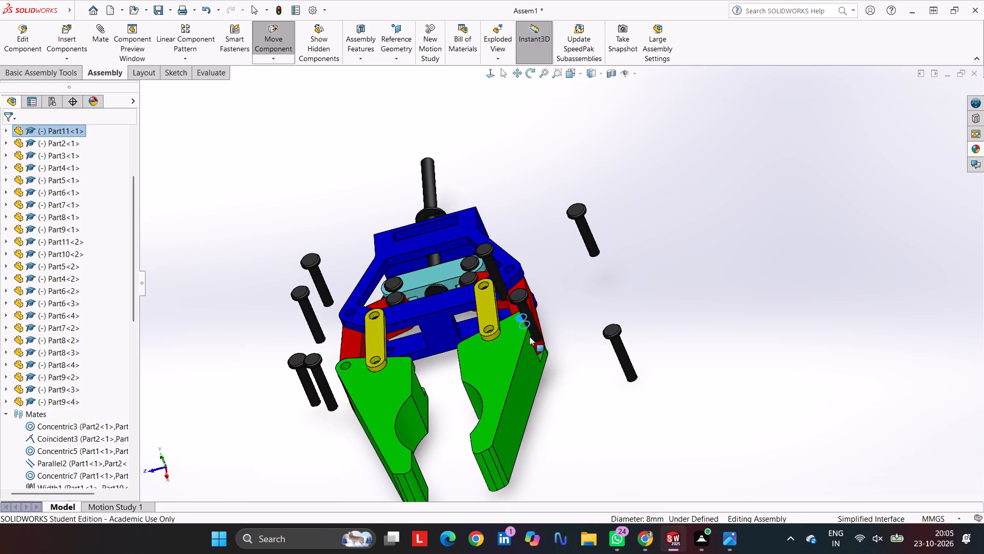
drag(529, 337, 522, 337)
drag(525, 311, 545, 327)
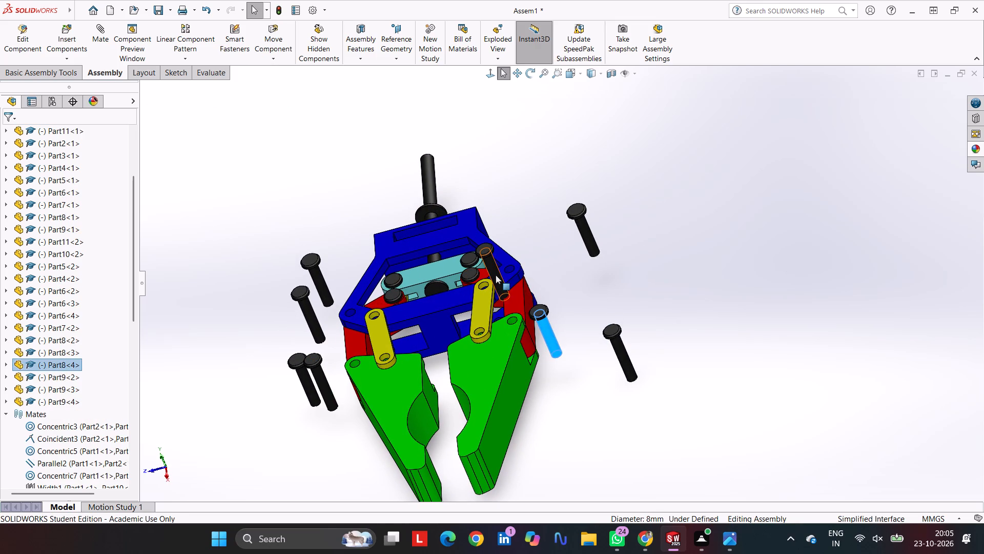
drag(496, 275, 553, 281)
drag(585, 233, 563, 259)
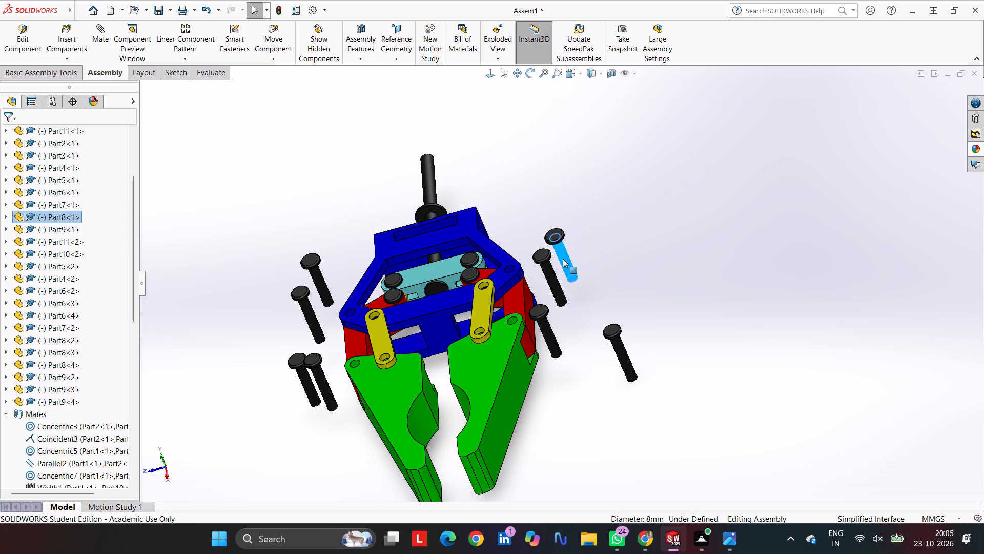
drag(563, 259, 562, 259)
drag(616, 352, 570, 338)
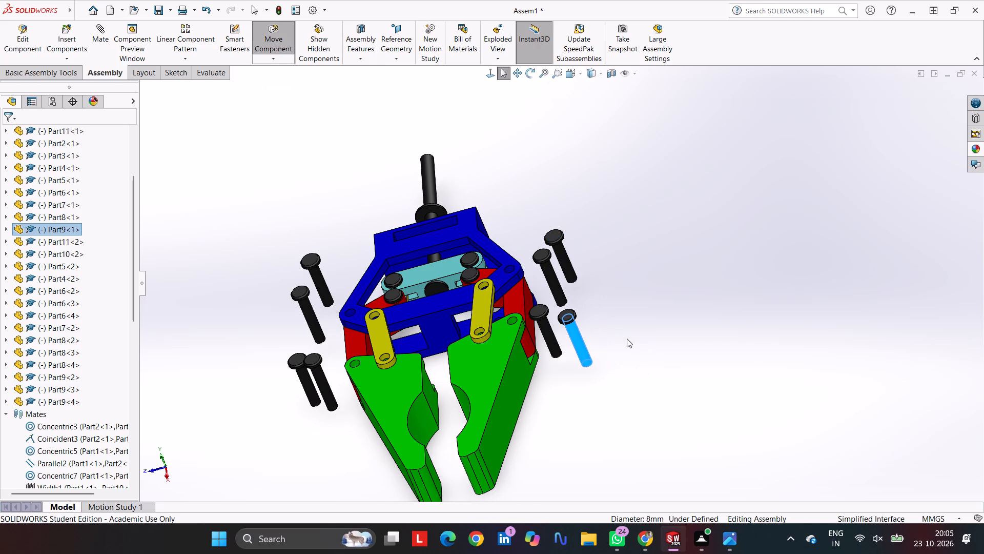
Mate the shank of bolt Part8<2> concentric with the corner hole of blue frame Part1<1>.
middle_drag(625, 337, 693, 350)
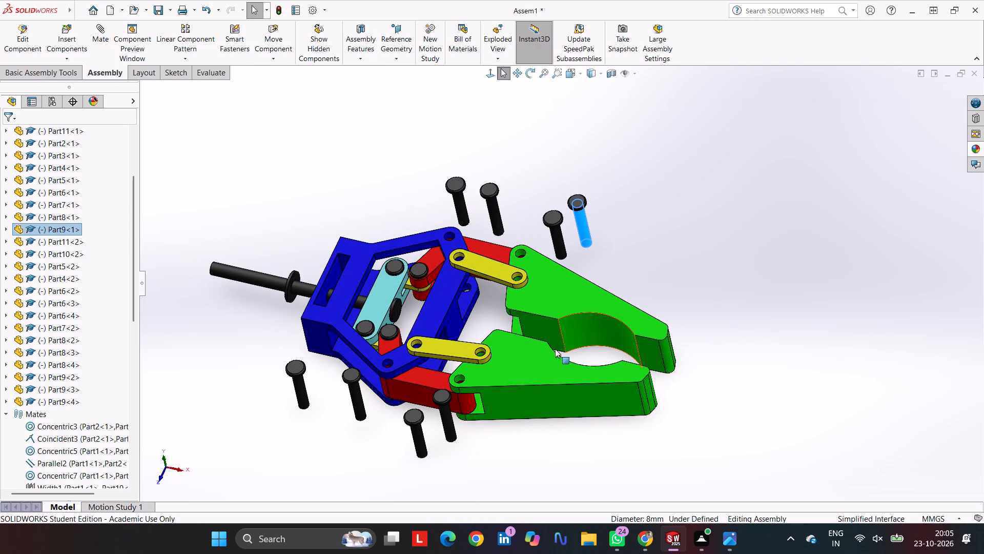
scroll(391, 366, down, 5)
click(238, 394)
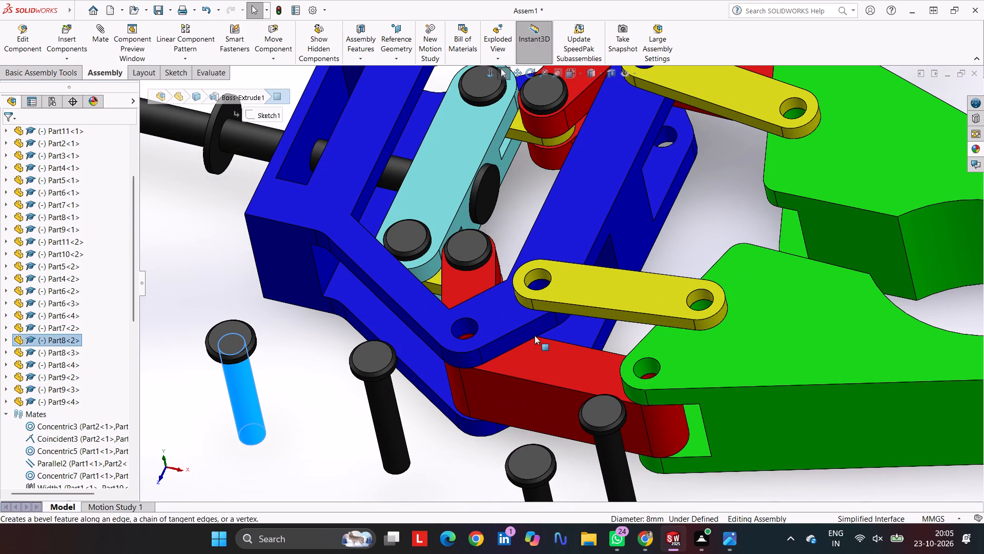
ctrl+click(462, 323)
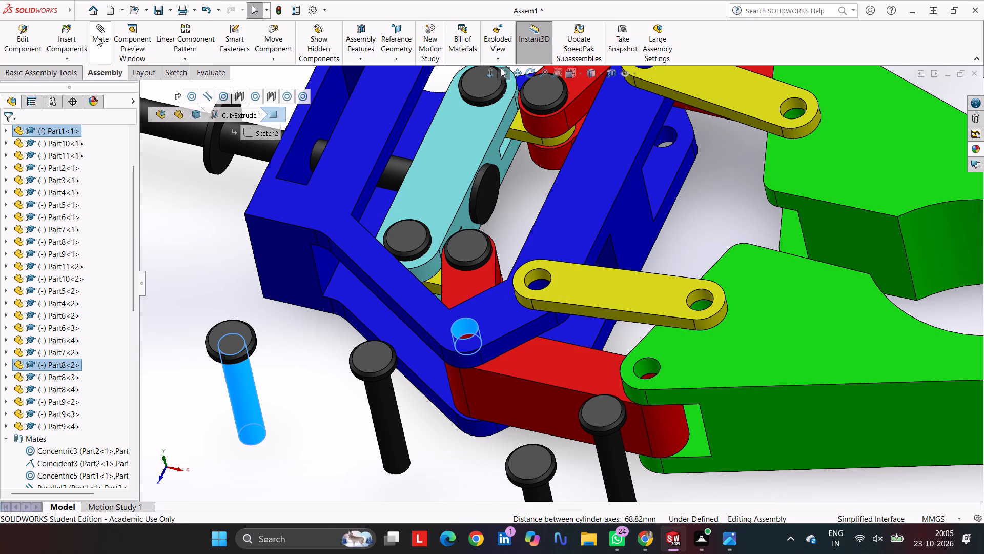
click(97, 33)
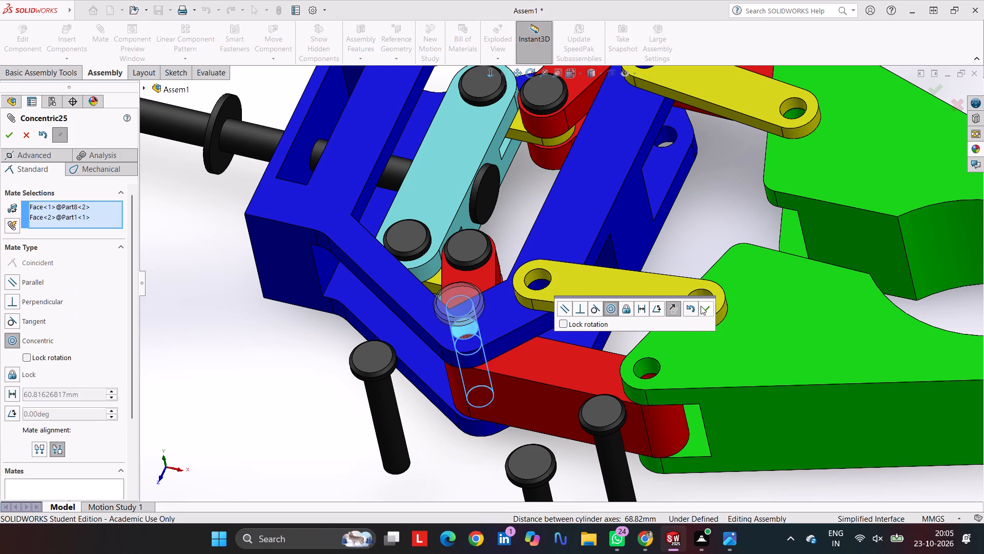
click(701, 306)
Mate the shank of bolt Part9<2> coincident with the circular edge of yellow link Part4<2>'s frame-end hole.
click(385, 398)
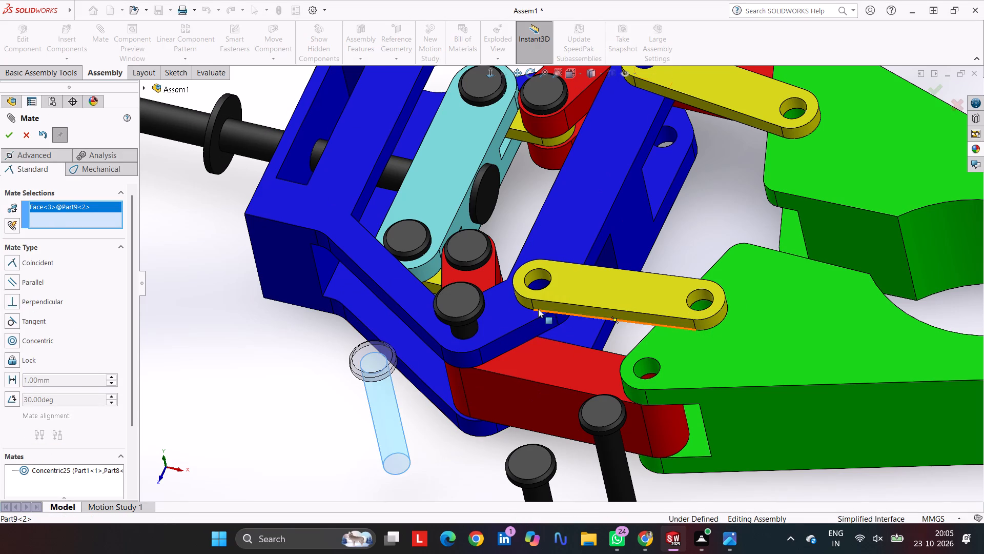
click(536, 269)
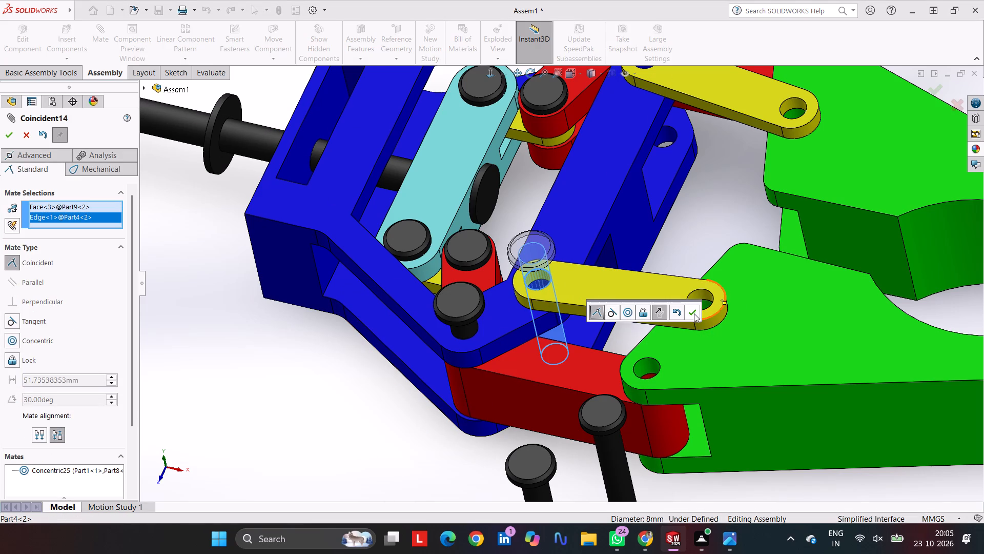
click(693, 312)
Mate the shank of bolt Part9<4> concentric with the jaw-end hole of yellow link Part4<2>.
click(603, 444)
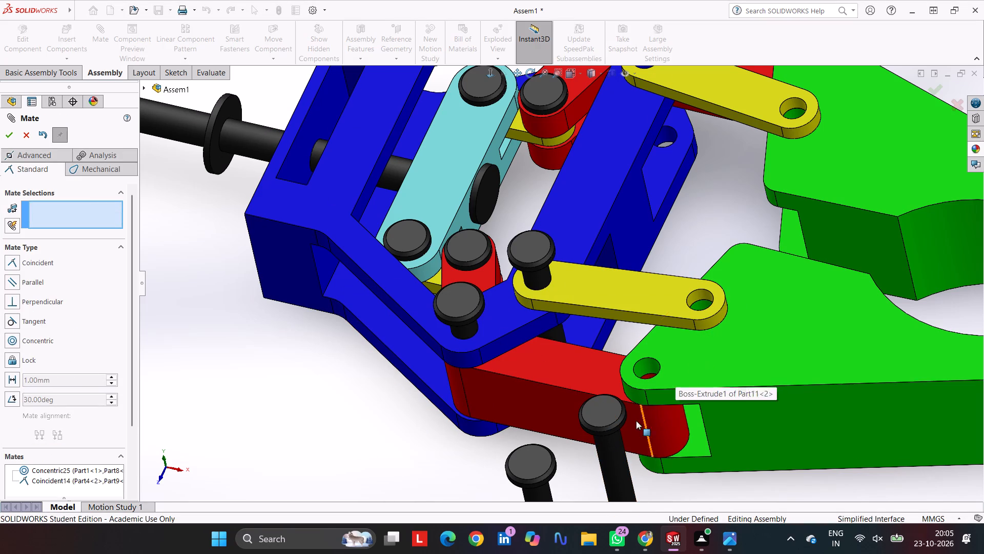
click(617, 443)
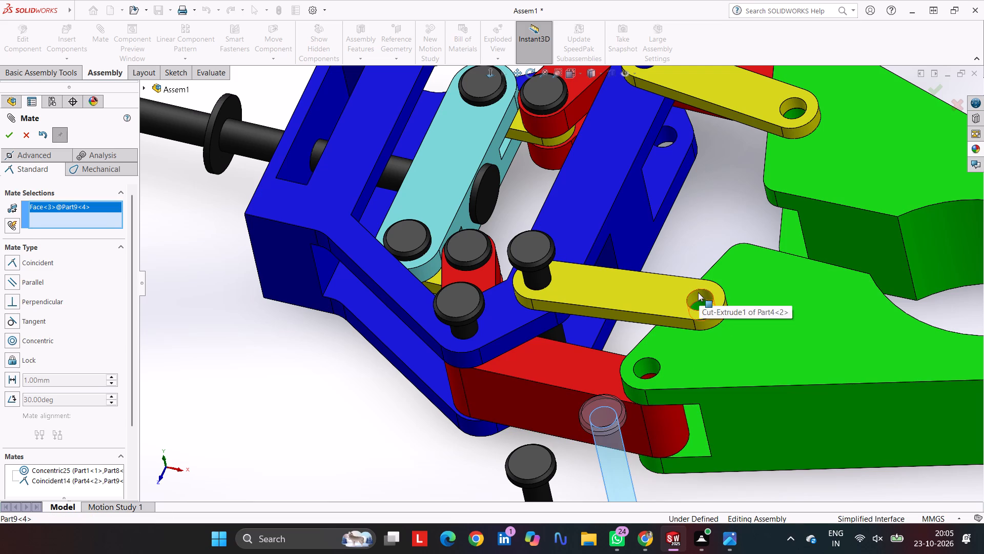
click(698, 292)
click(901, 344)
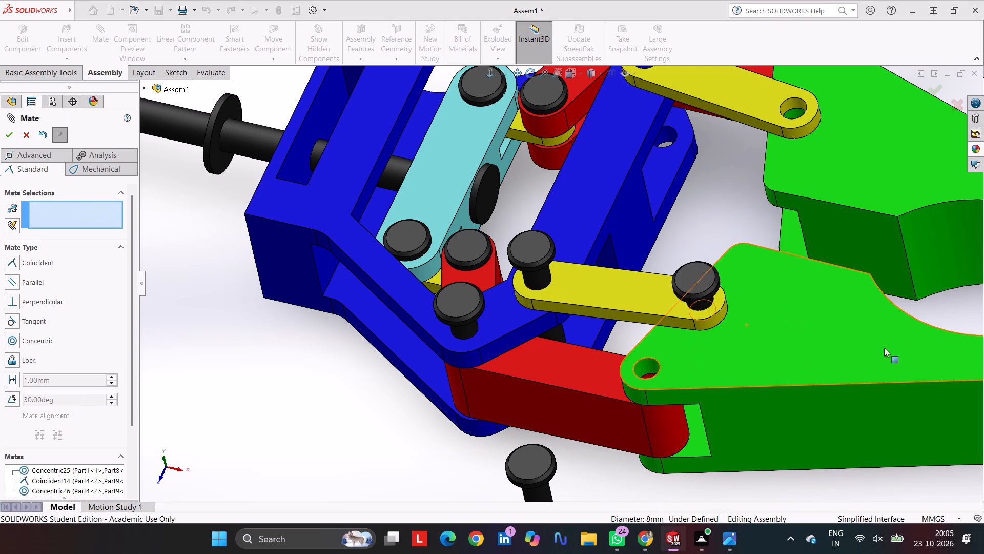
Mate the shank of bolt Part8<3> concentric with the corner hole of green jaw Part11<2>.
click(644, 364)
scroll(584, 431, up, 3)
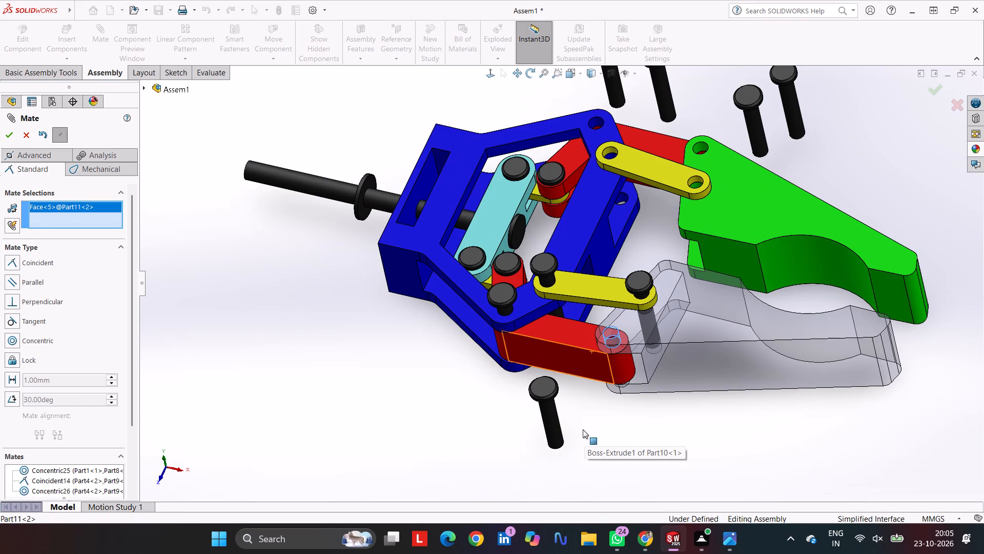
click(550, 417)
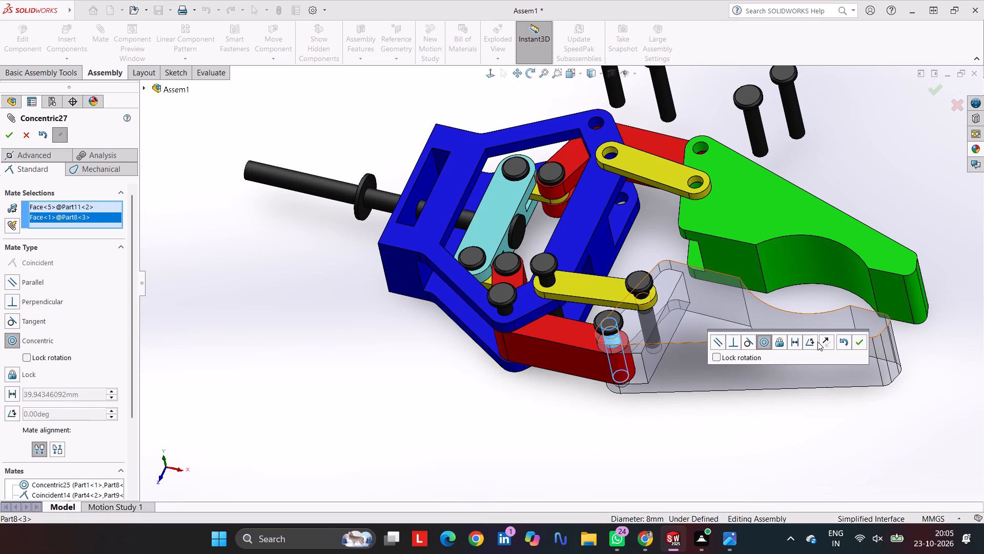
click(863, 342)
Mate the shank of bolt Part8<1> concentric with the opposite corner hole of blue frame Part1<1>.
scroll(678, 151, down, 2)
scroll(700, 145, up, 3)
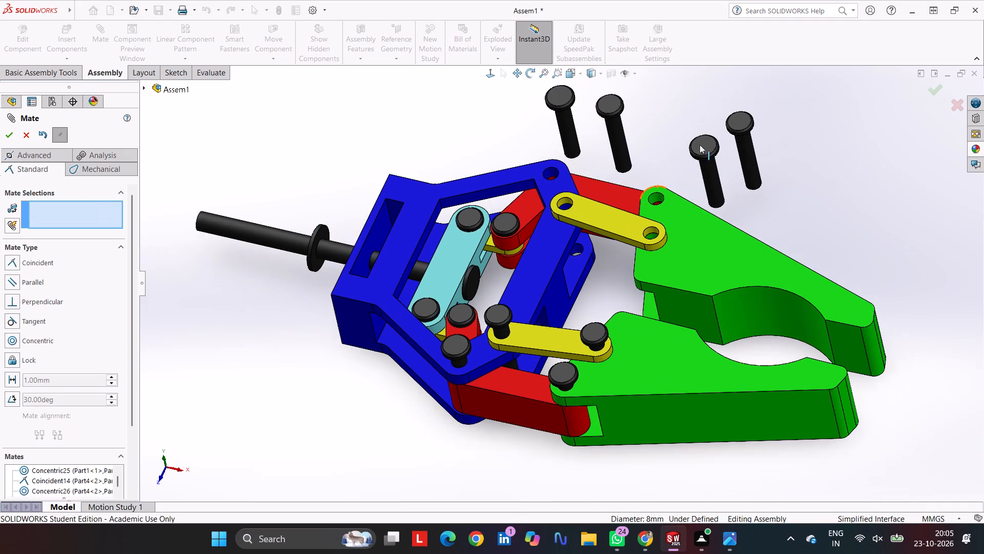
scroll(608, 159, down, 5)
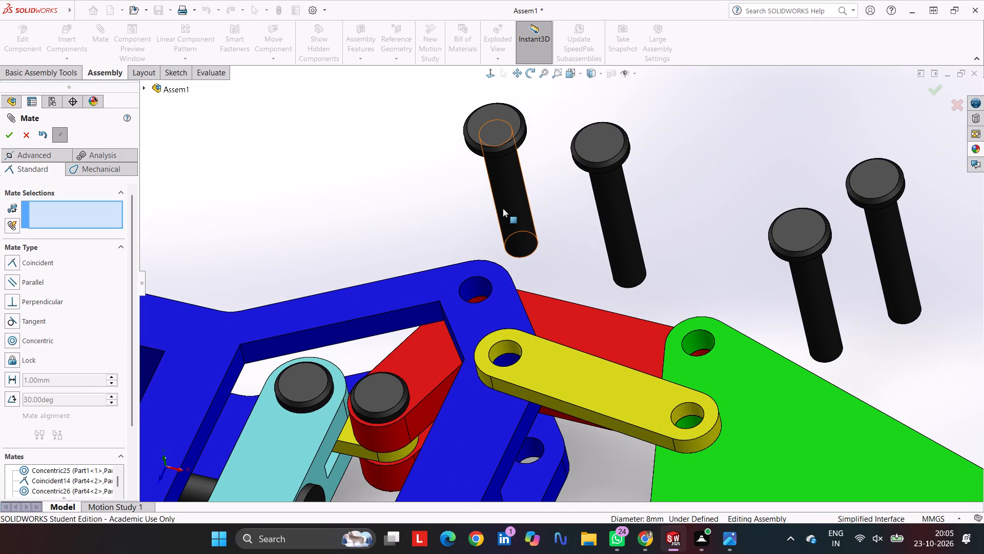
click(510, 197)
click(478, 288)
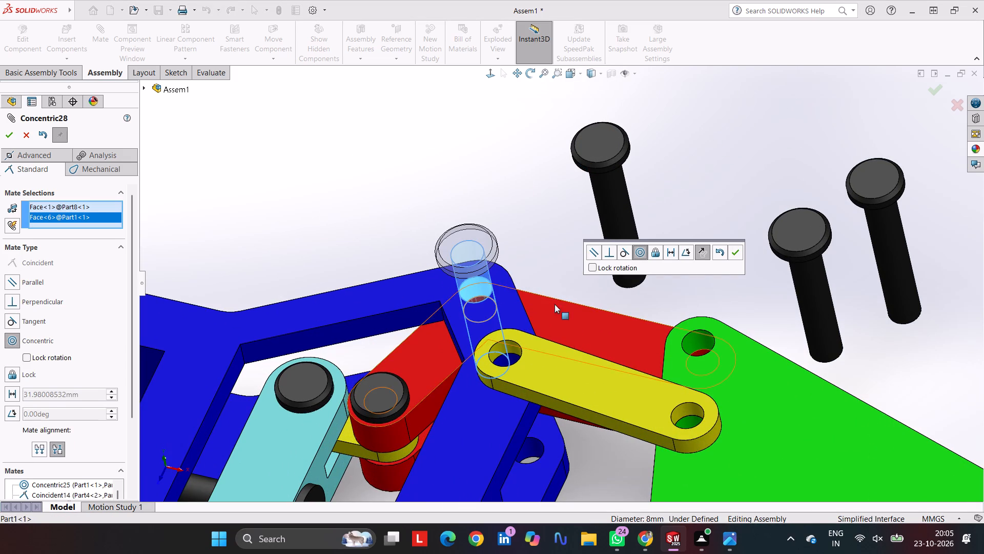
click(736, 251)
Mate the shank of bolt Part9<3> concentric with the frame-end hole of yellow link Part4<1>.
click(624, 214)
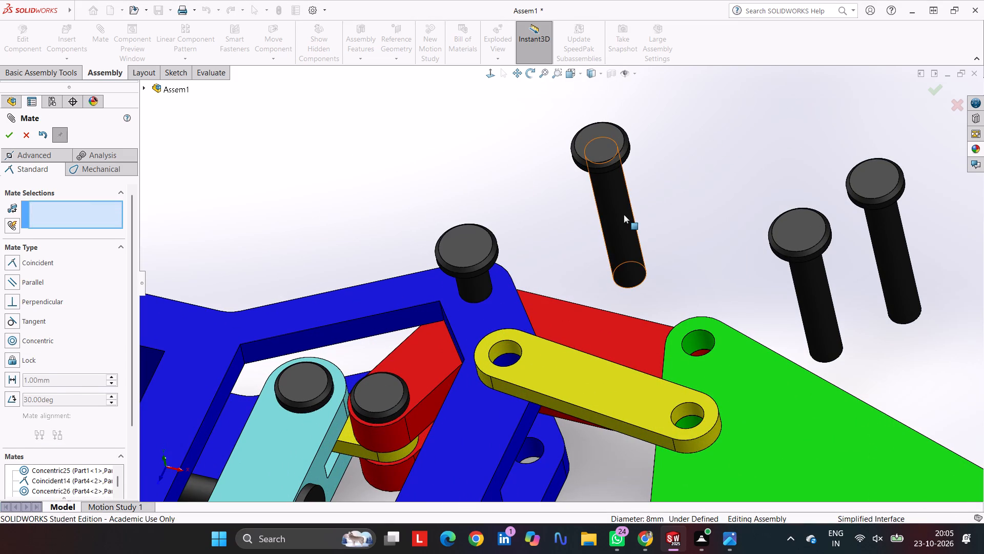
click(502, 347)
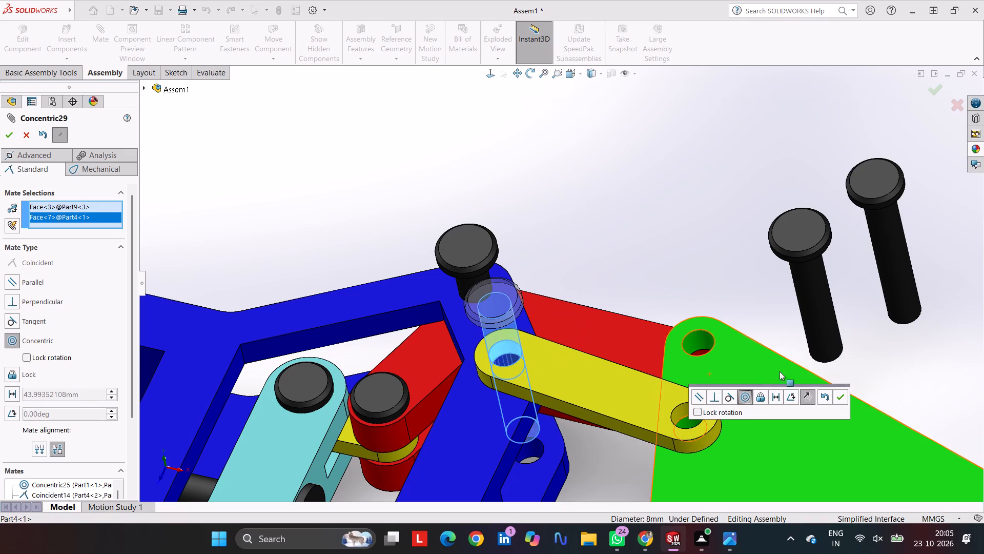
click(844, 395)
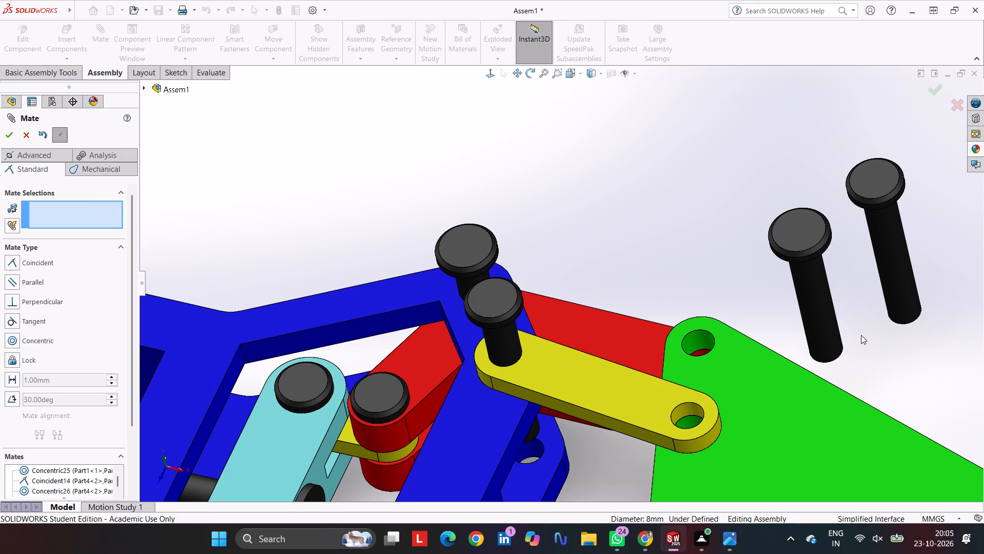
Mate the shank of bolt Part8<4> concentric with the corner hole of green jaw Part11<1>.
middle_drag(861, 335, 835, 304)
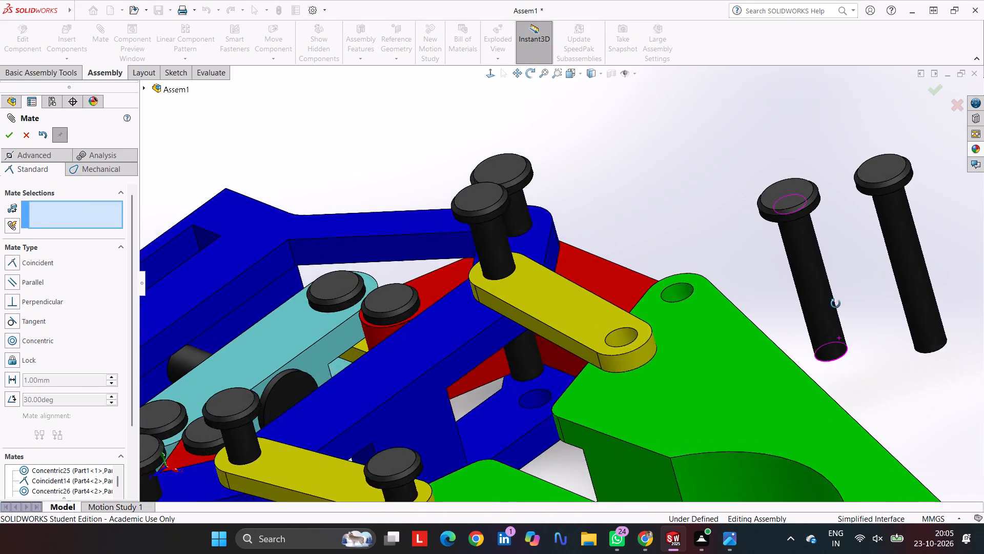
middle_drag(835, 304, 845, 316)
click(691, 296)
click(827, 298)
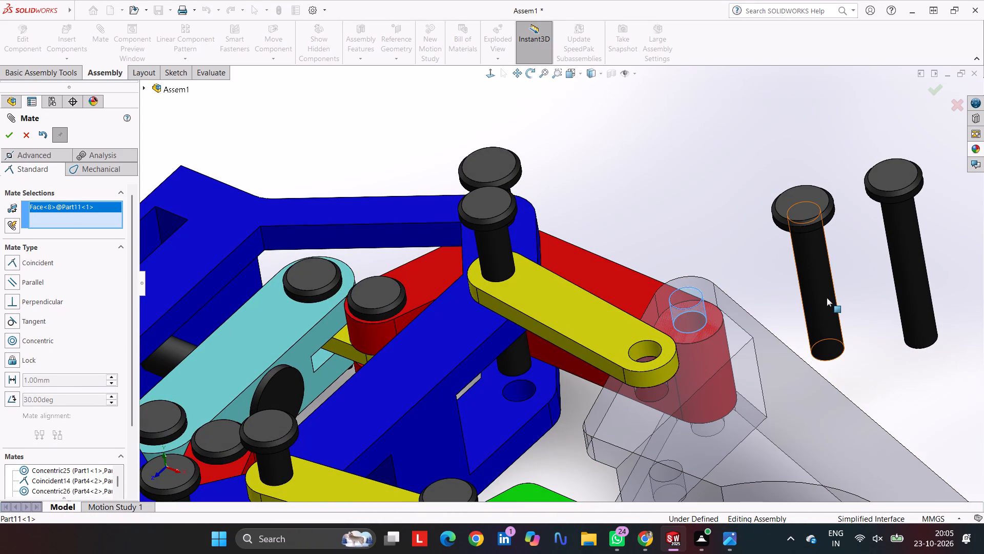
key(Return)
Mate the shank of bolt Part9<1> concentric with the jaw-end hole of yellow link Part4<1>.
click(910, 276)
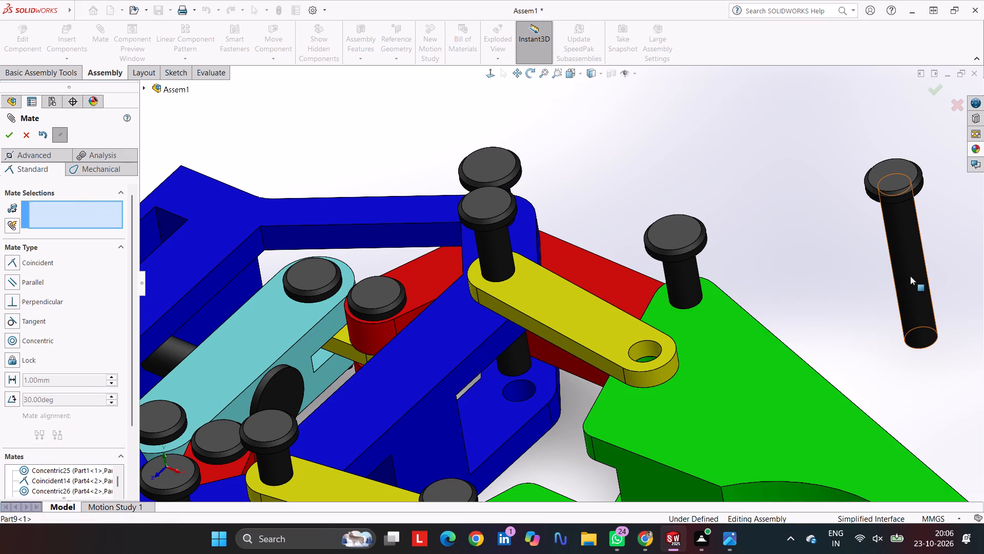
click(644, 345)
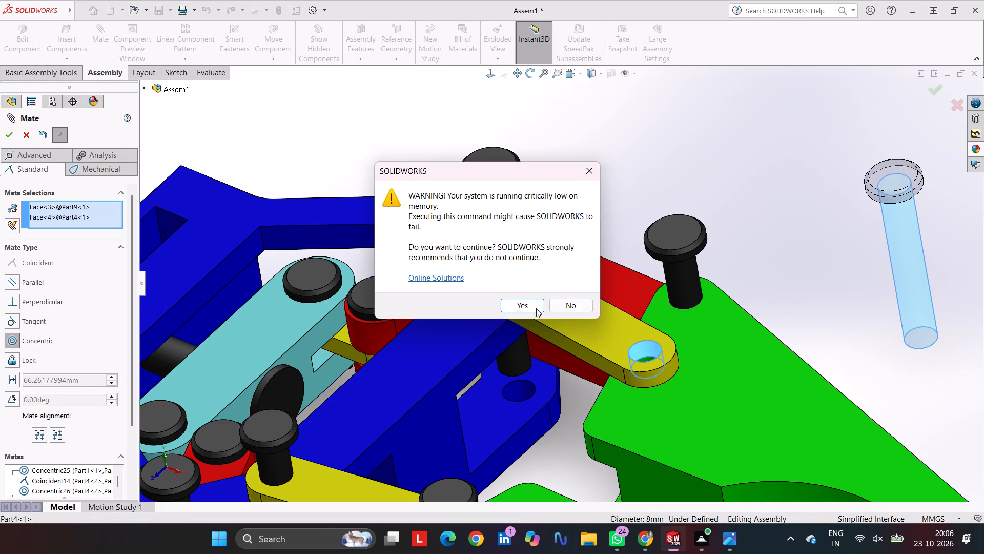
click(523, 309)
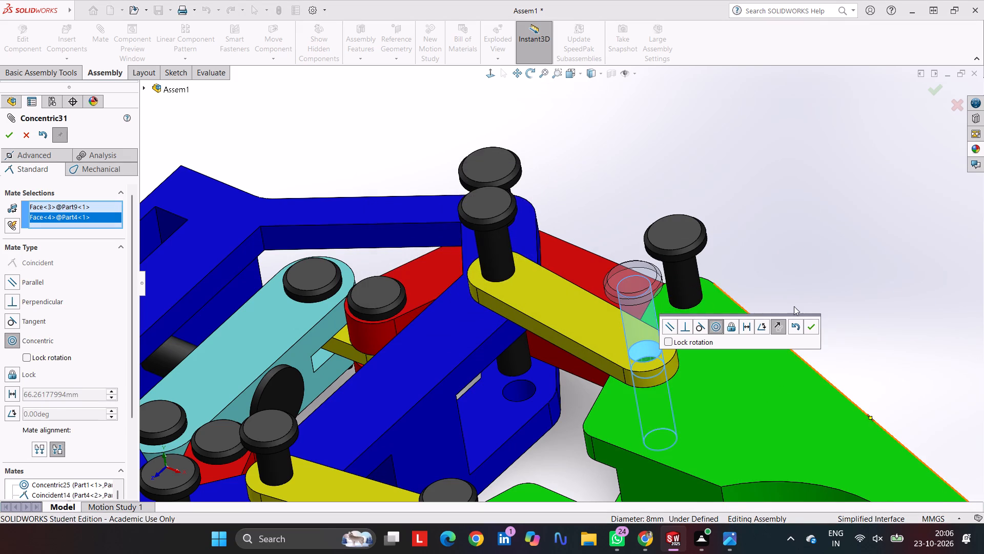
click(813, 327)
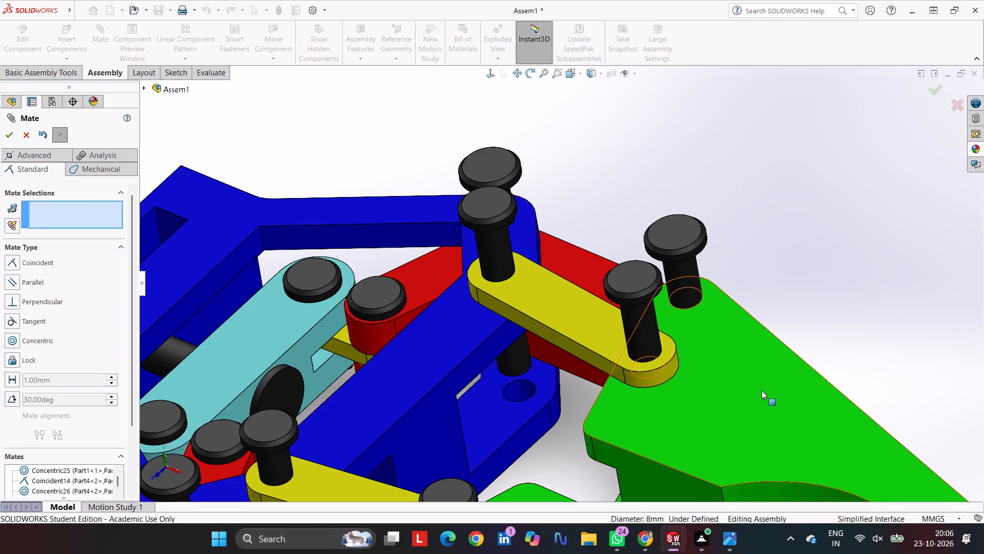
Mate the underside of bolt Part8<2>'s head coincident with the outer face of blue frame Part1<1>.
scroll(749, 387, up, 6)
middle_drag(604, 426, 613, 350)
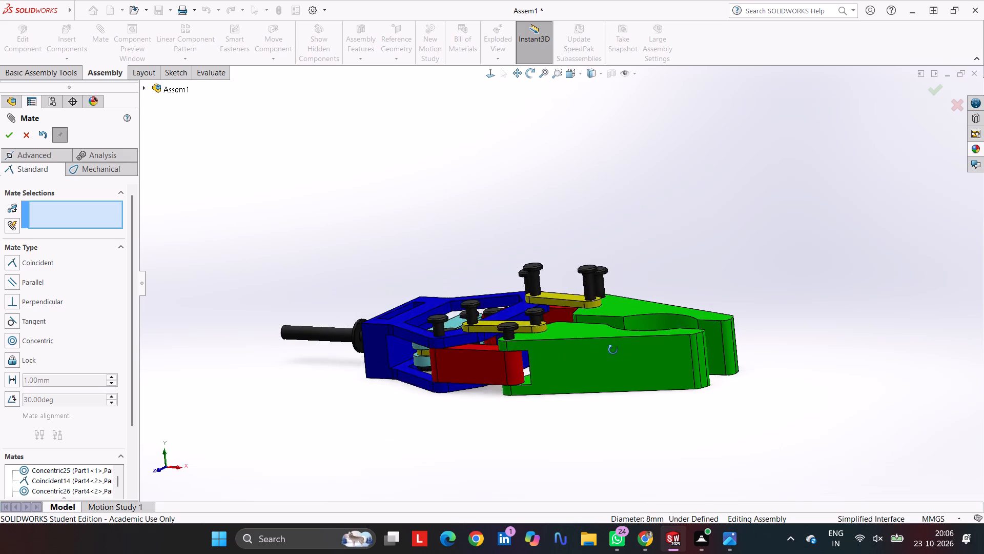
middle_drag(613, 350, 678, 410)
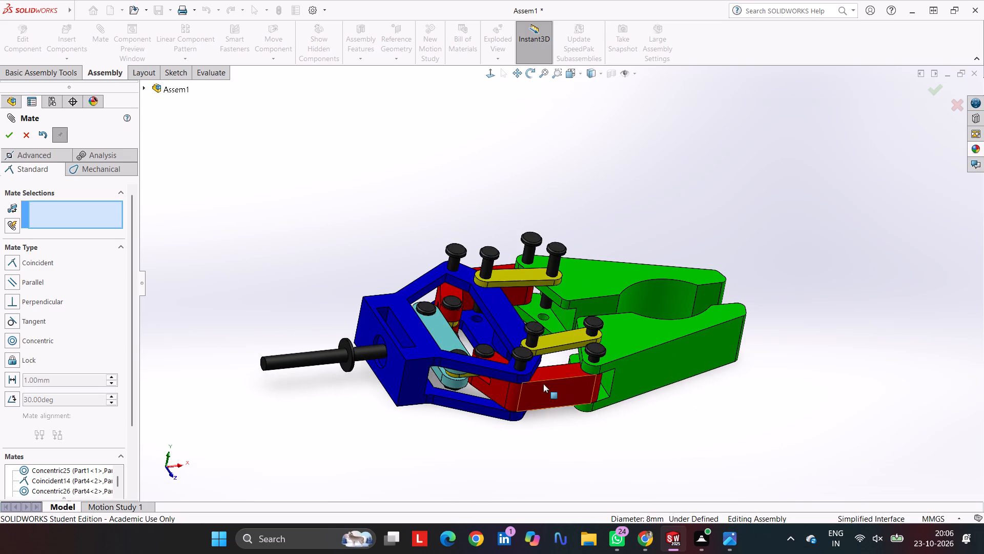
scroll(543, 383, down, 5)
scroll(512, 303, down, 2)
click(540, 284)
middle_drag(565, 344, 587, 259)
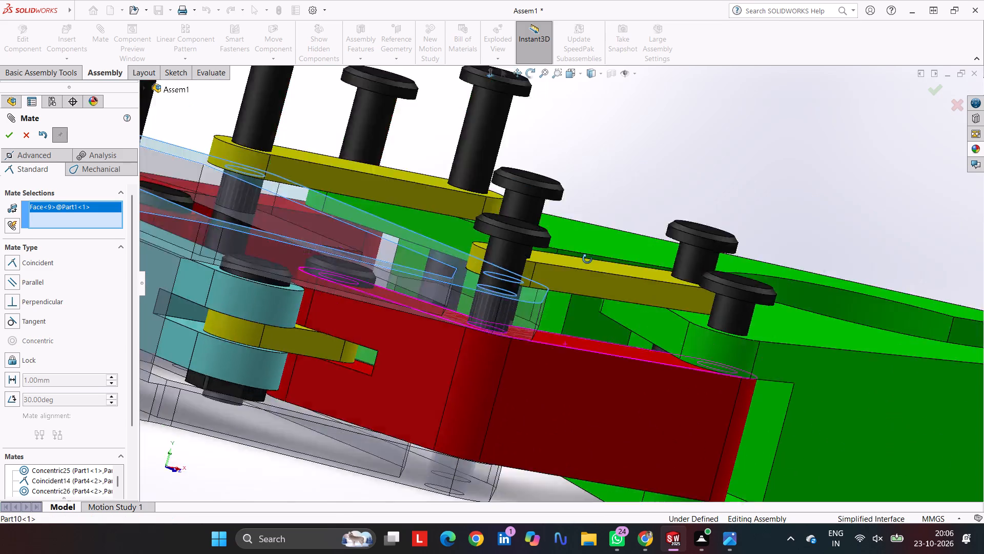
middle_drag(587, 259, 593, 227)
click(543, 235)
key(Return)
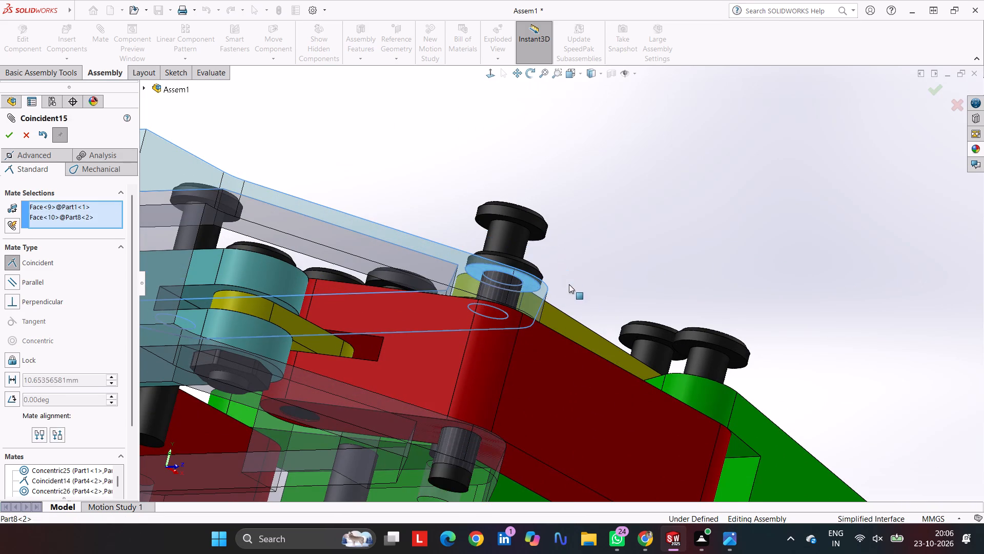
Mate the underside of bolt Part9<2>'s head coincident with the outer face of yellow link Part4<2>.
click(540, 233)
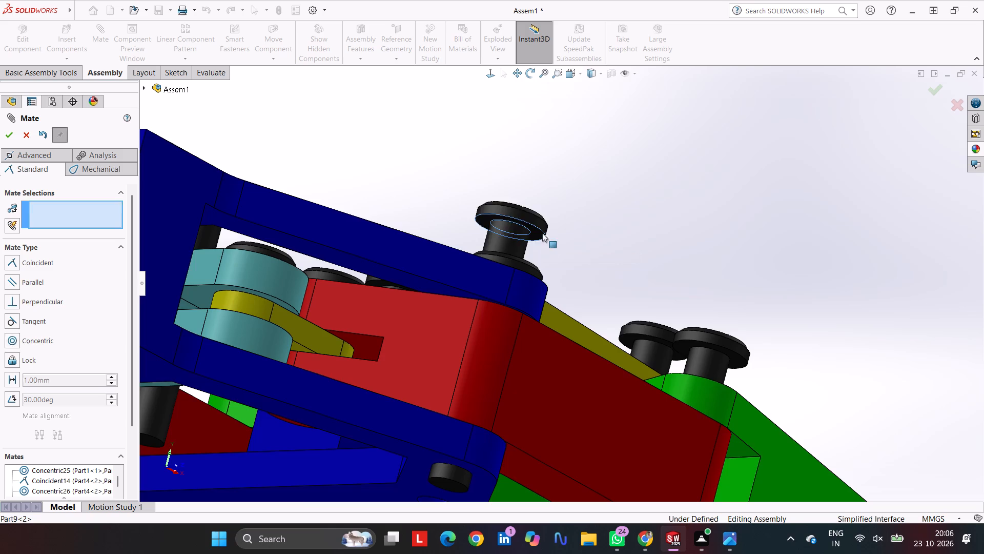
middle_drag(585, 196, 576, 324)
click(561, 280)
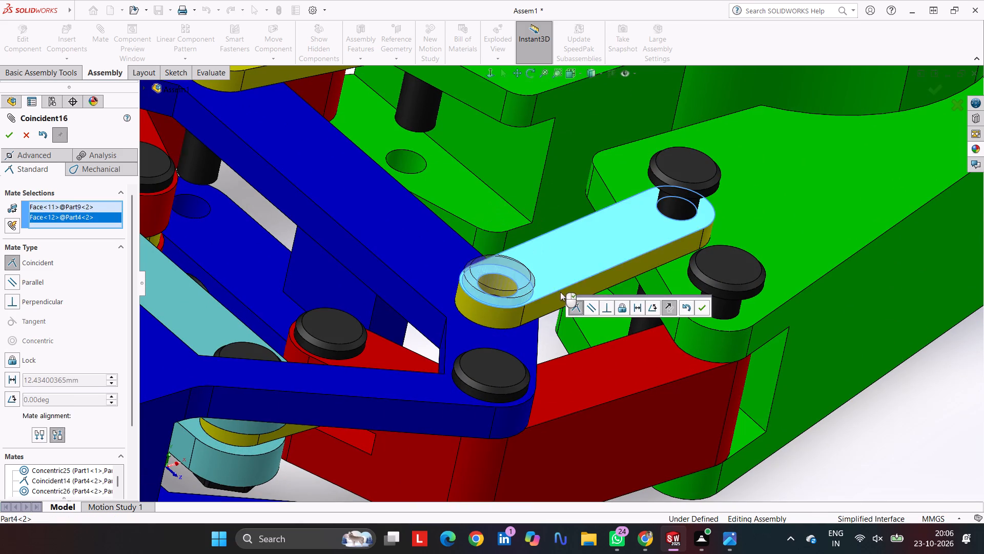
key(Return)
Mate the outer face of green jaw Part11<2> coincident with the underside of bolt Part8<3>'s head.
click(751, 314)
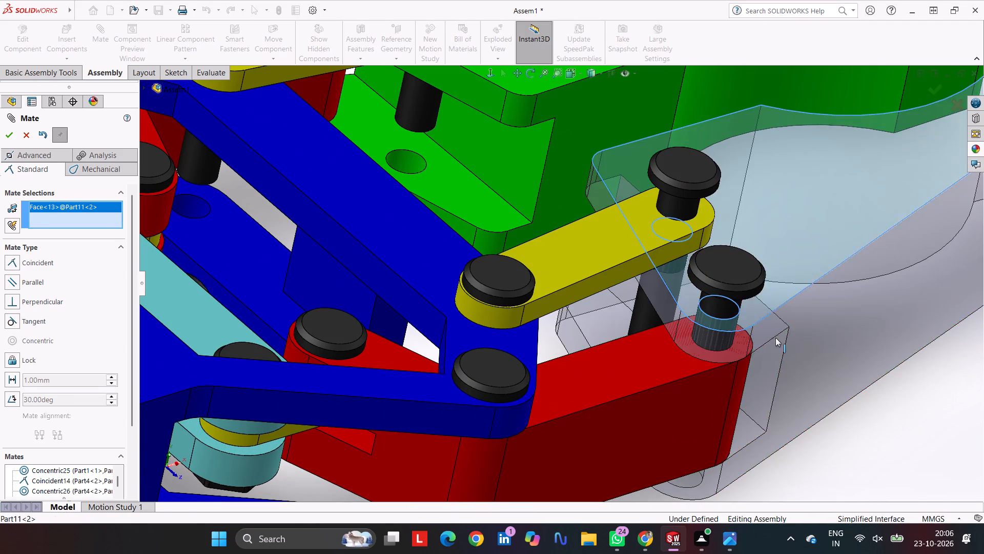
middle_drag(775, 338, 760, 220)
scroll(714, 253, down, 5)
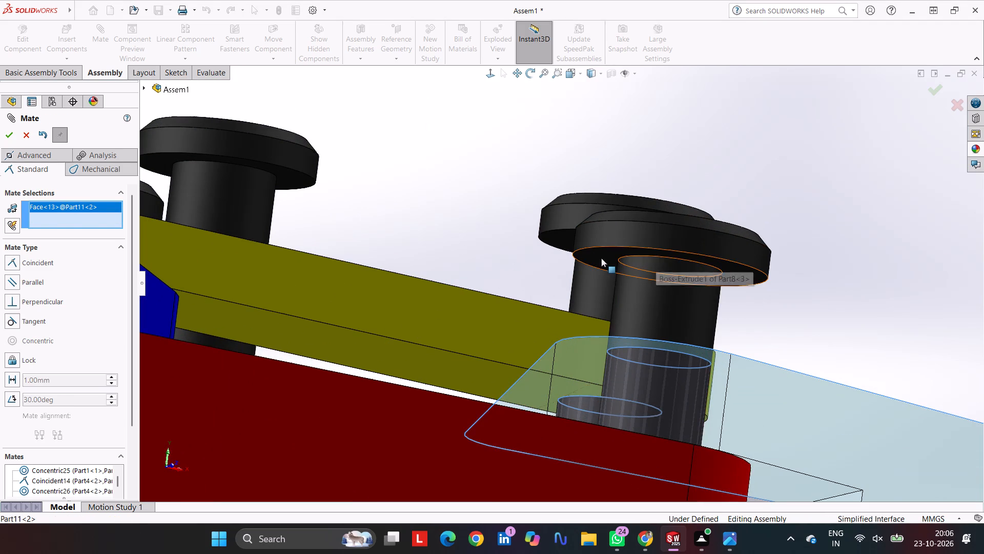
click(601, 258)
key(Return)
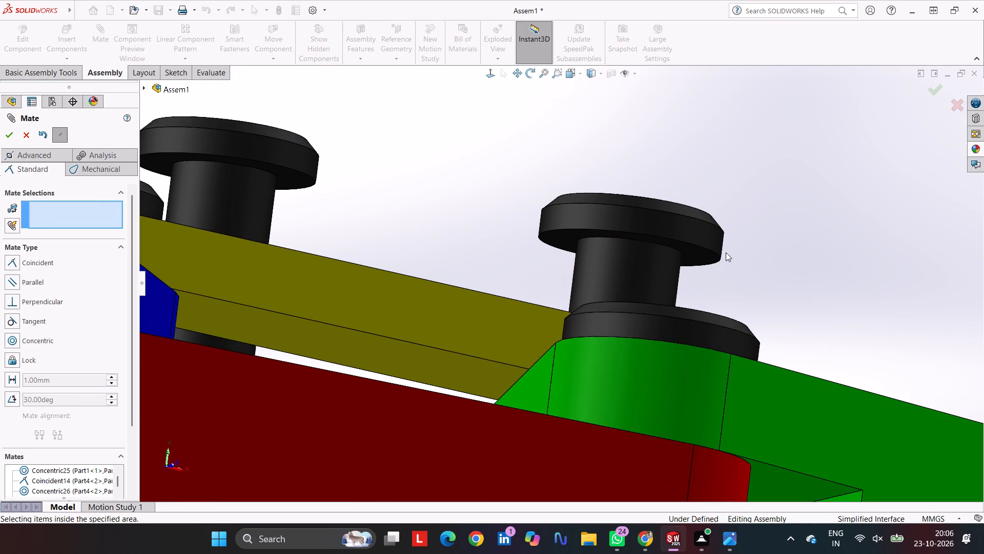
Mate the underside of bolt Part9<4>'s head coincident with the outer face of yellow link Part4<2>.
click(695, 257)
middle_drag(729, 250, 717, 368)
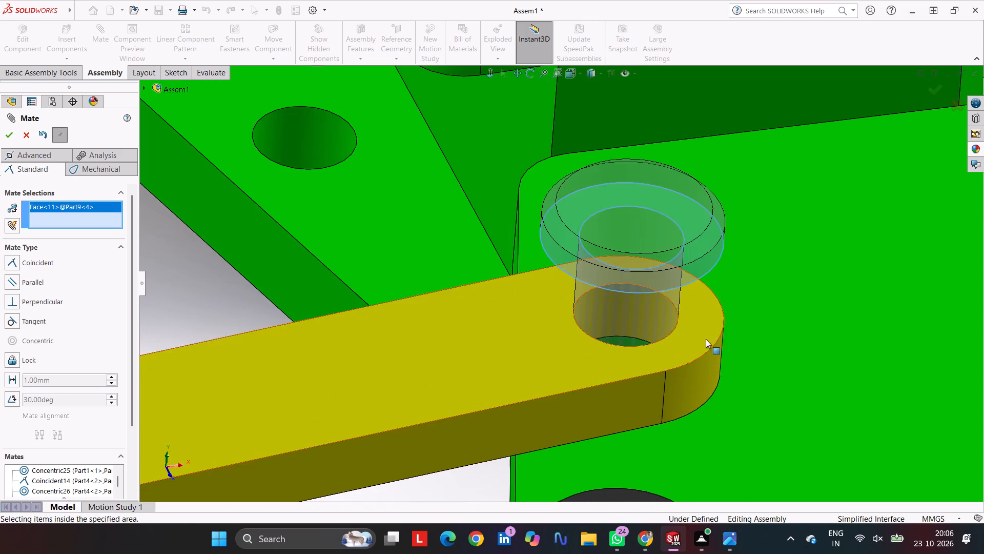
click(704, 329)
key(Return)
key(Return)
Mate the underside of bolt Part9<1>'s head coincident with the outer face of yellow link Part4<1>.
scroll(630, 354, up, 5)
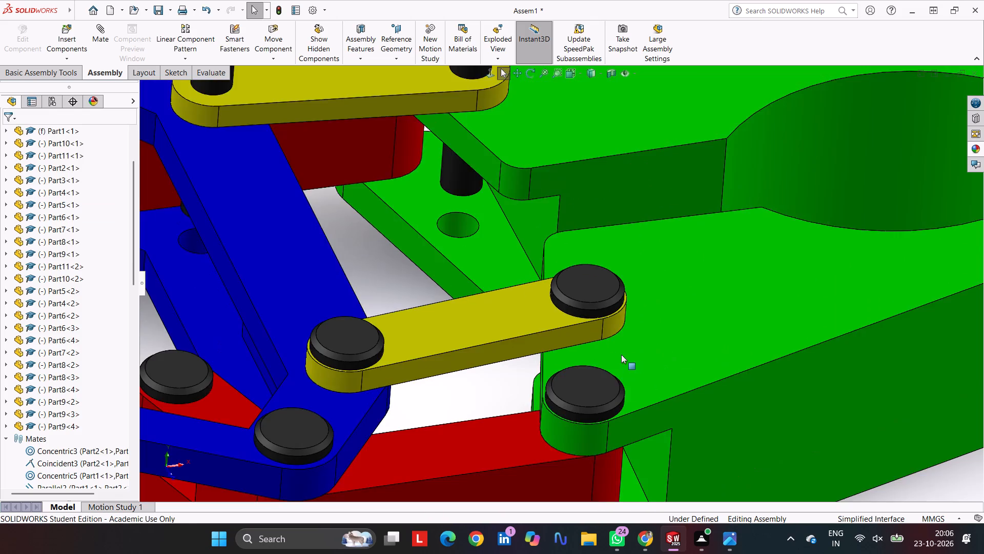
scroll(604, 352, up, 4)
scroll(525, 208, down, 6)
click(453, 147)
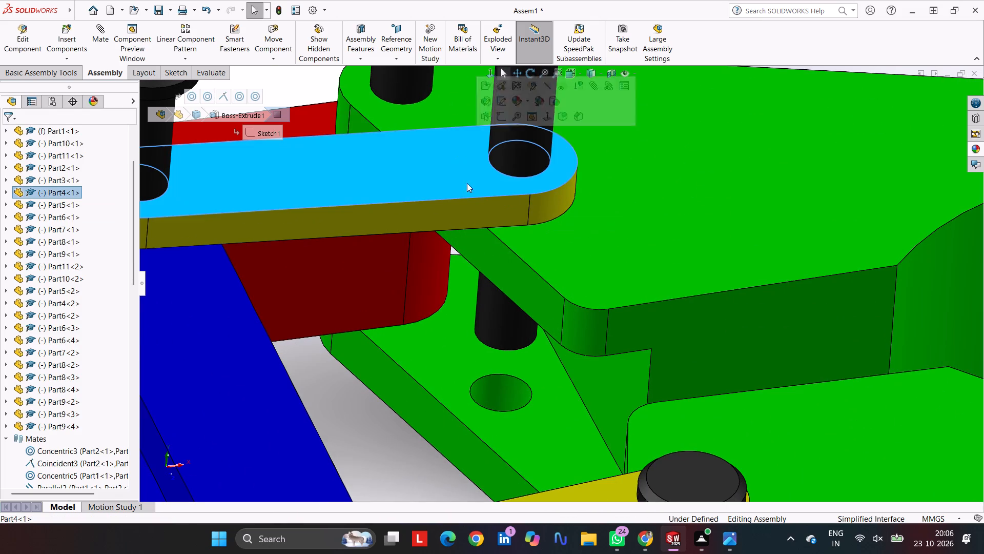
middle_drag(483, 310, 624, 451)
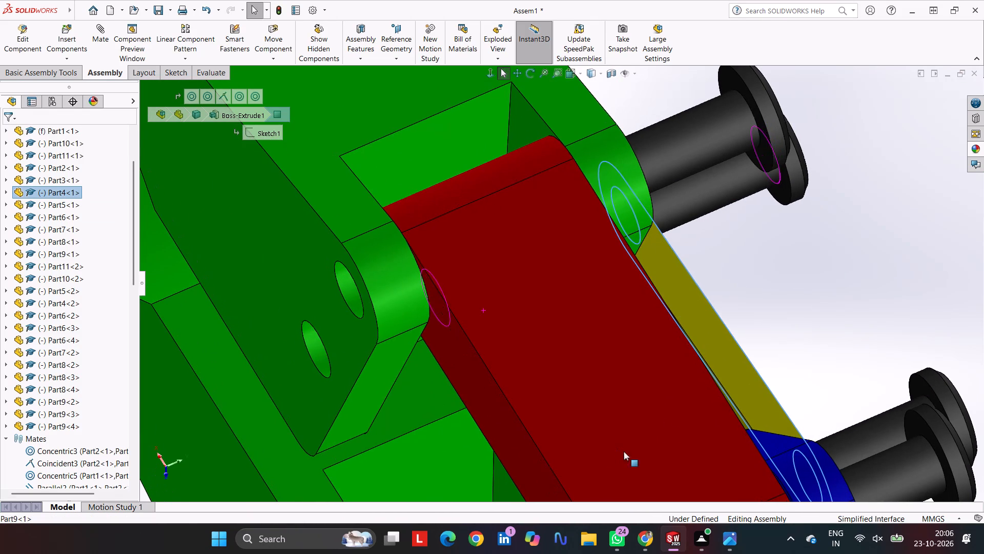
middle_drag(624, 451, 622, 454)
click(782, 191)
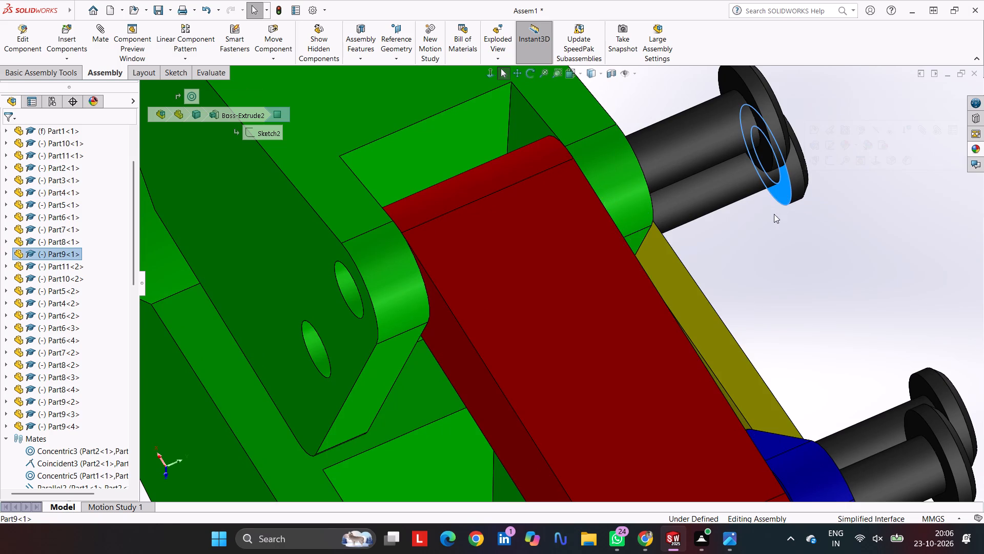
middle_drag(773, 238, 727, 287)
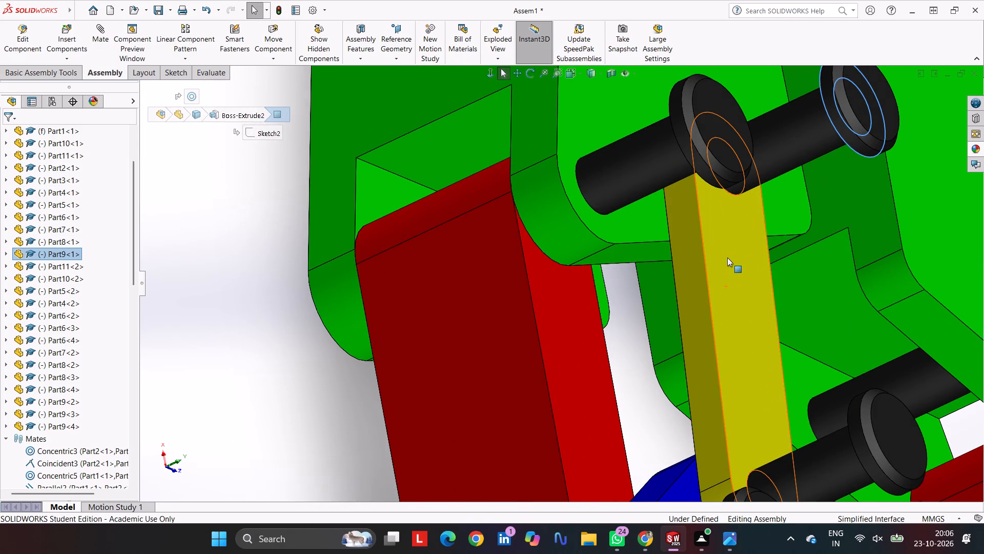
ctrl+click(727, 258)
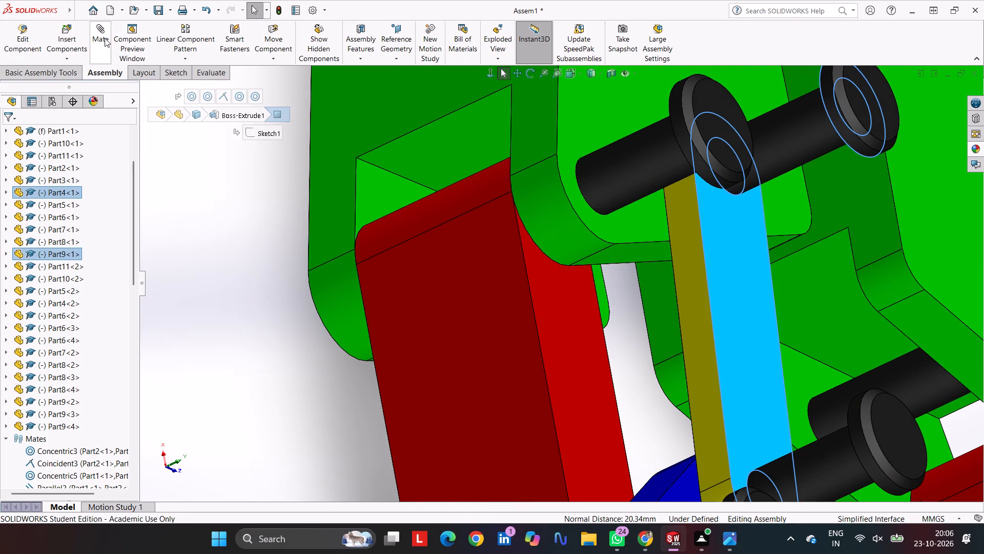
click(104, 37)
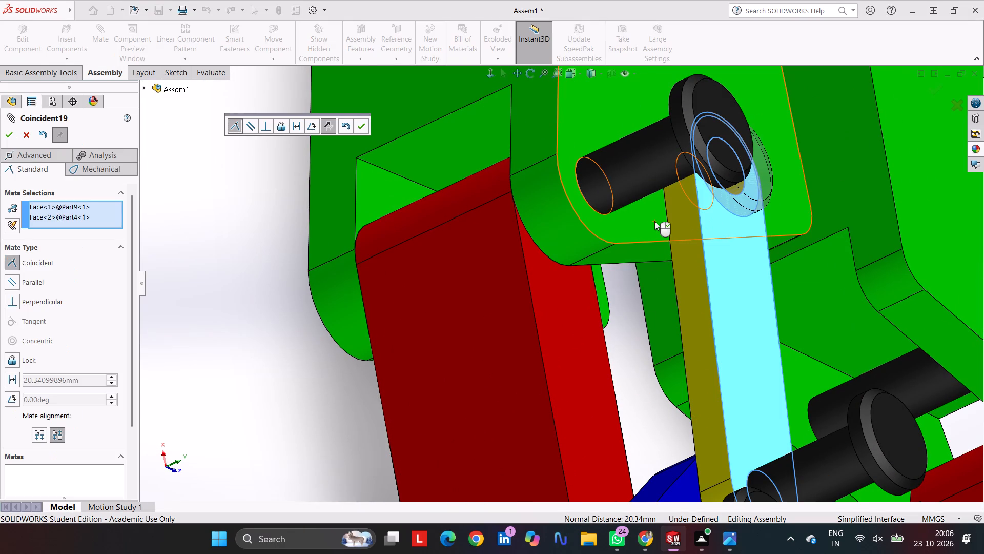
key(Return)
Mate the outer face of green jaw Part11<1> coincident with the underside of bolt Part8<4>'s head.
click(643, 235)
middle_drag(663, 235, 721, 242)
scroll(755, 258, up, 4)
scroll(895, 209, down, 5)
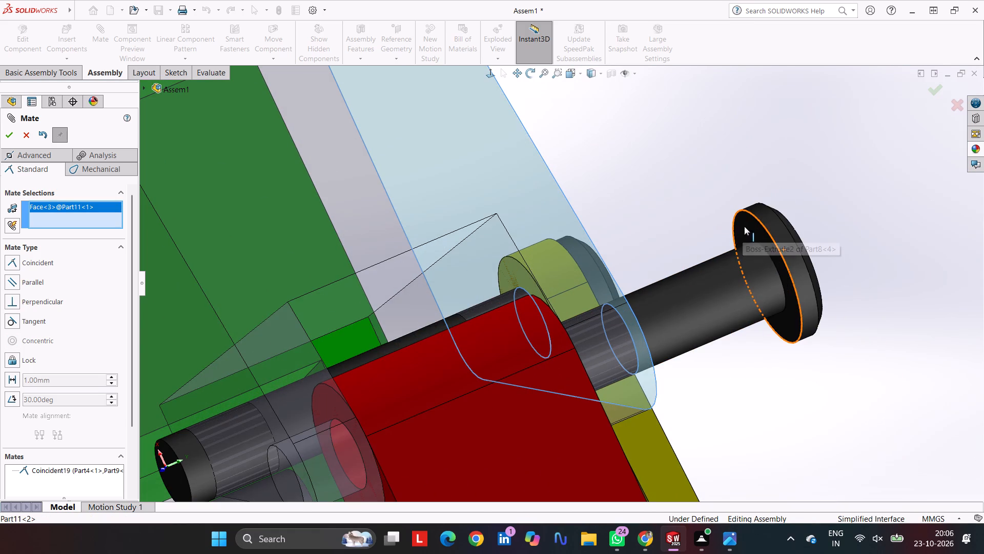
click(743, 226)
key(Return)
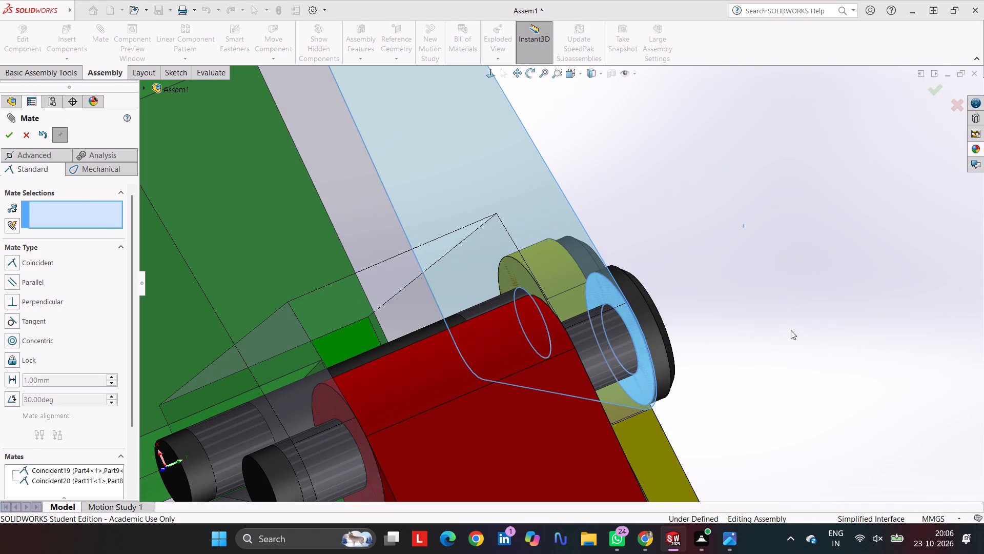
Mate the underside of bolt Part8<1>'s head coincident with the outer side face of blue frame Part1<1>.
scroll(790, 330, up, 5)
scroll(703, 446, up, 2)
scroll(694, 424, down, 6)
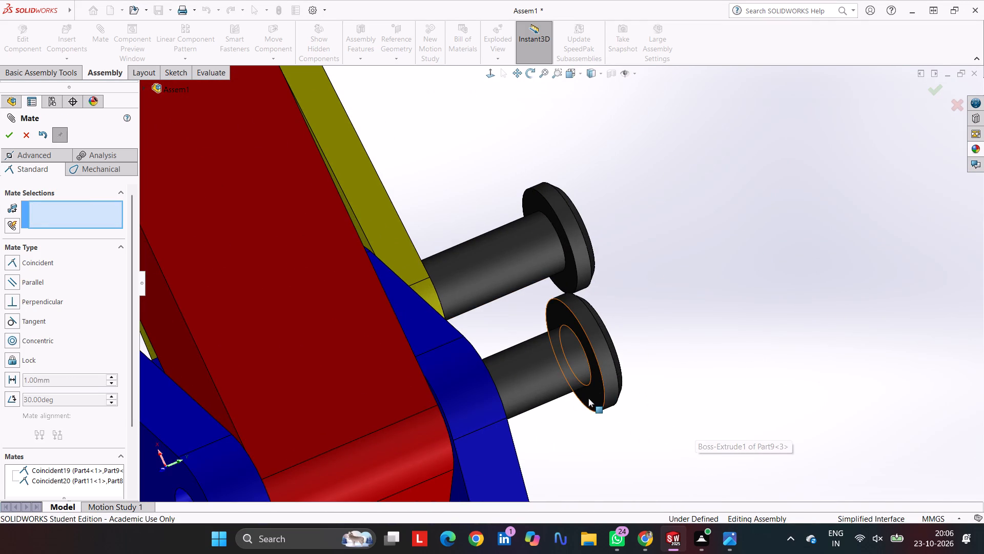
click(600, 395)
middle_drag(718, 313, 666, 367)
scroll(380, 424, up, 2)
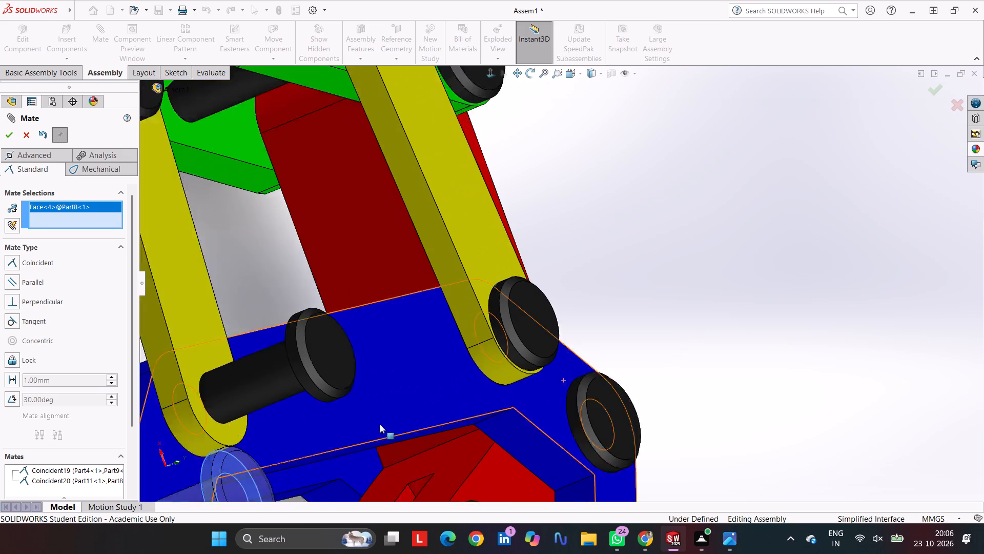
scroll(380, 424, up, 3)
scroll(374, 422, down, 6)
click(476, 384)
key(Return)
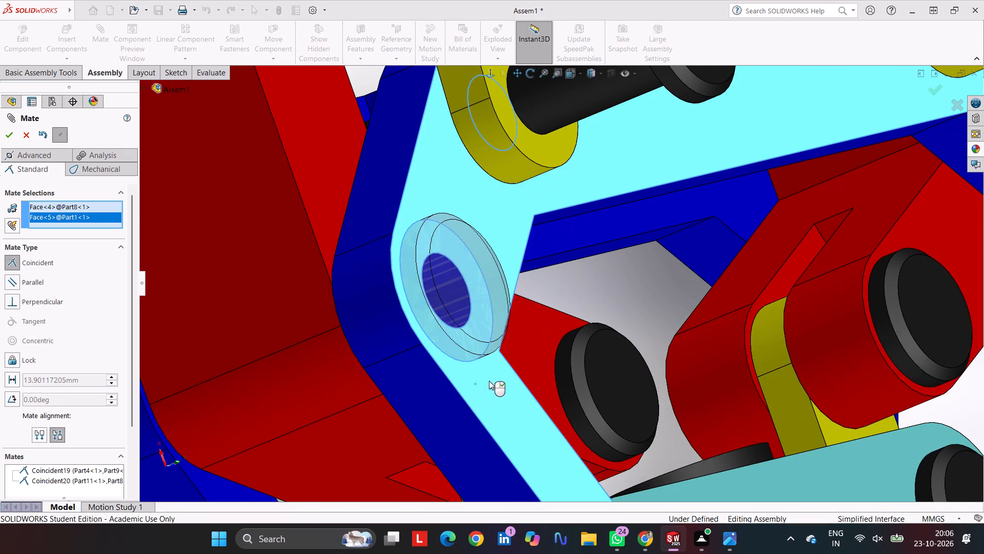
Mate the outer face of yellow link Part4<1> coincident with the underside of bolt Part9<3>'s head, and finish mating.
middle_drag(546, 297, 553, 328)
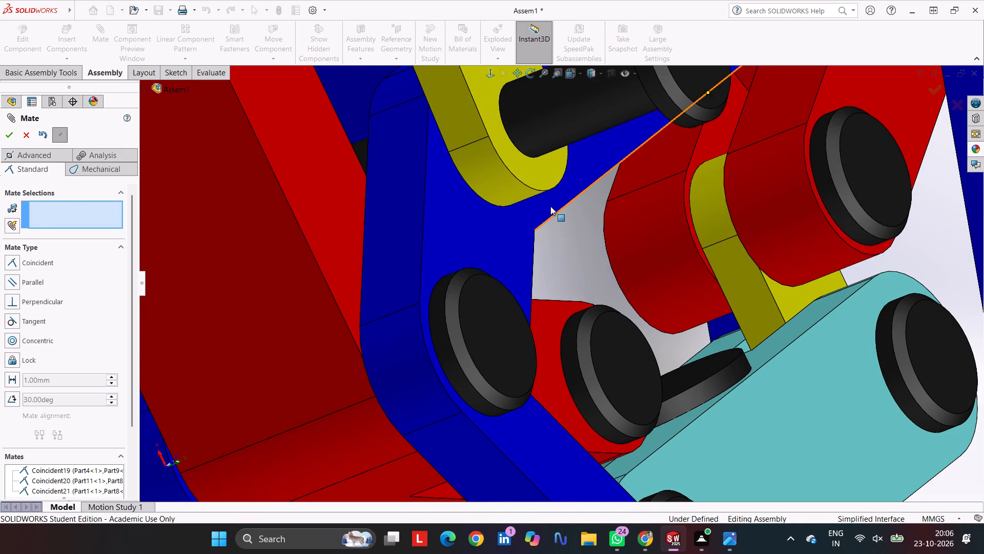
click(552, 173)
middle_drag(674, 248, 723, 201)
scroll(749, 210, up, 4)
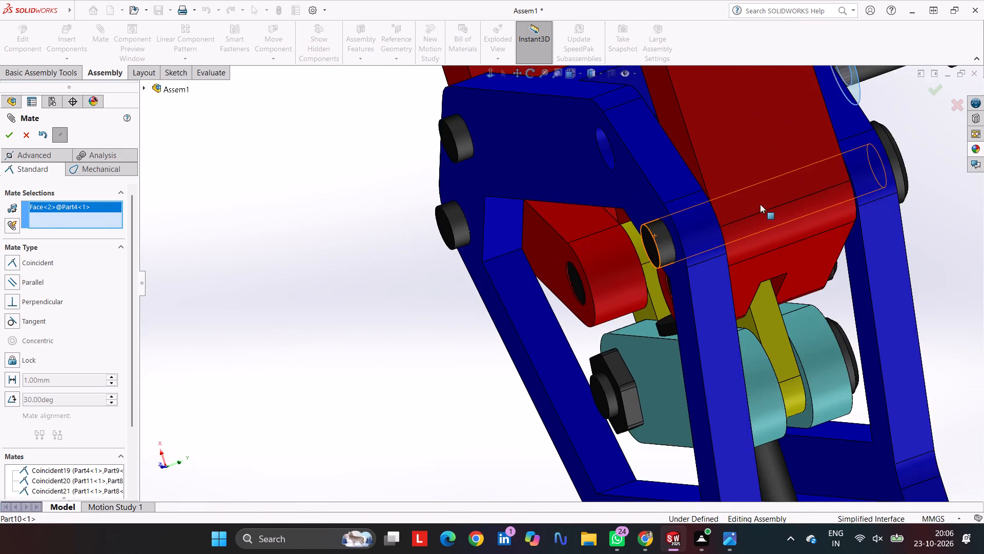
scroll(877, 95, down, 6)
click(744, 191)
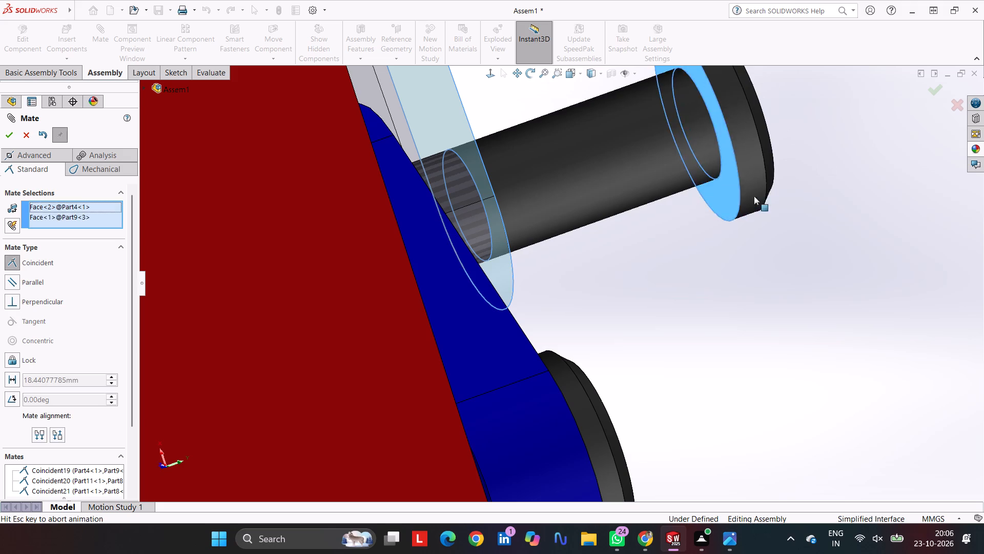
key(Return)
middle_drag(749, 225, 685, 284)
scroll(683, 275, up, 3)
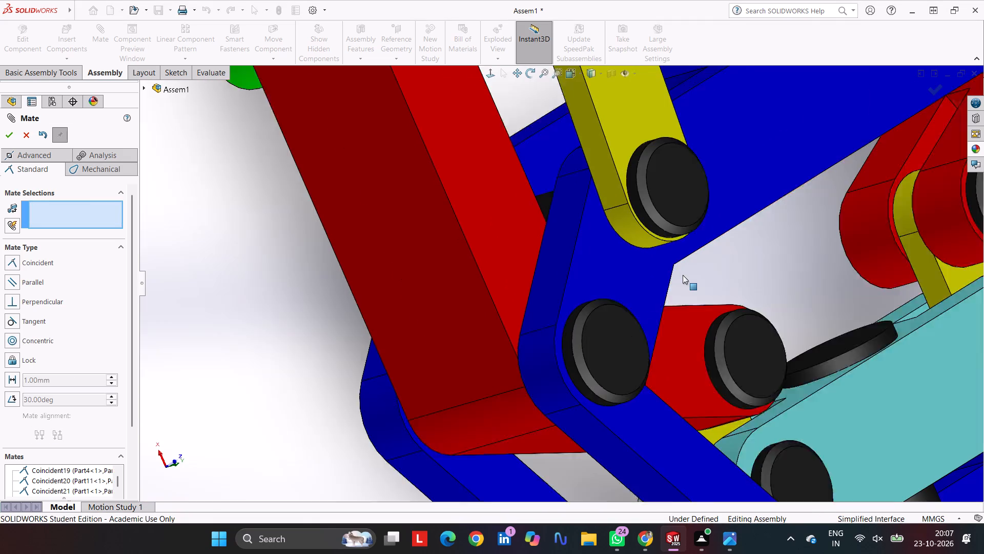
scroll(683, 275, up, 2)
middle_drag(658, 281, 761, 278)
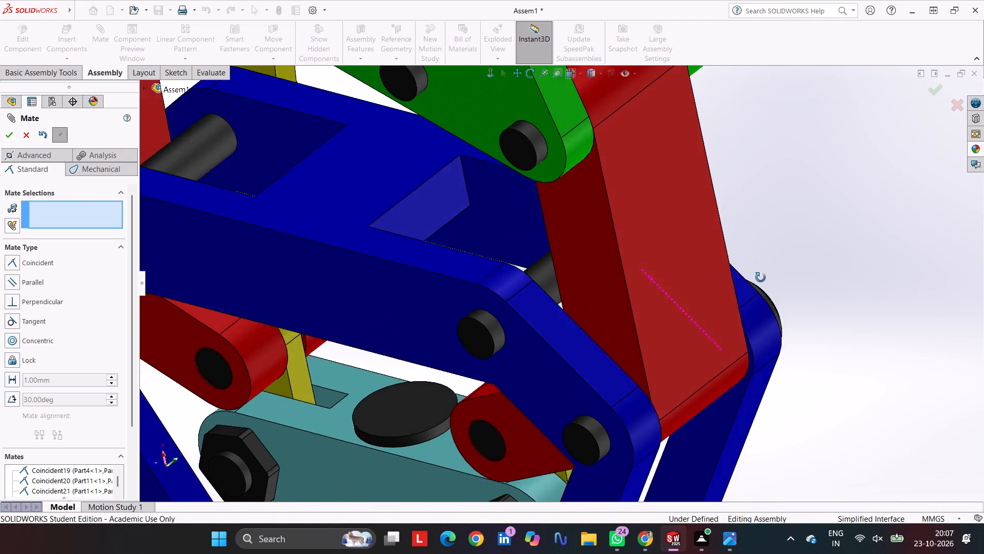
middle_drag(761, 278, 760, 286)
scroll(576, 305, up, 5)
click(764, 208)
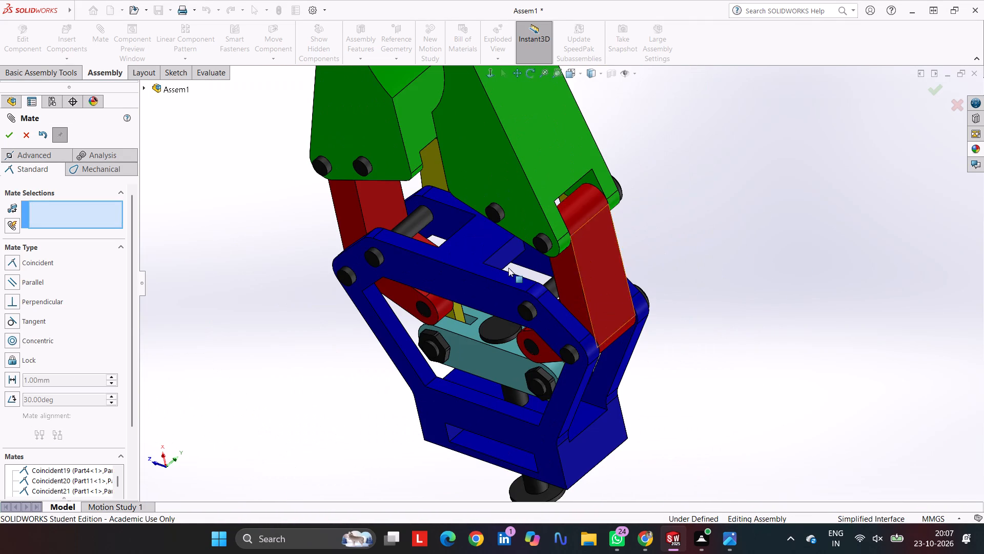
click(13, 136)
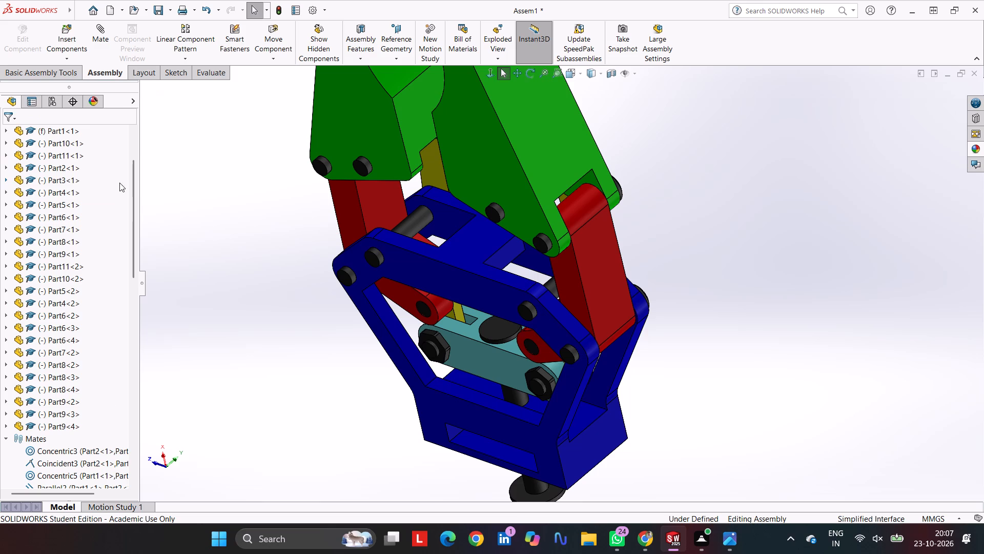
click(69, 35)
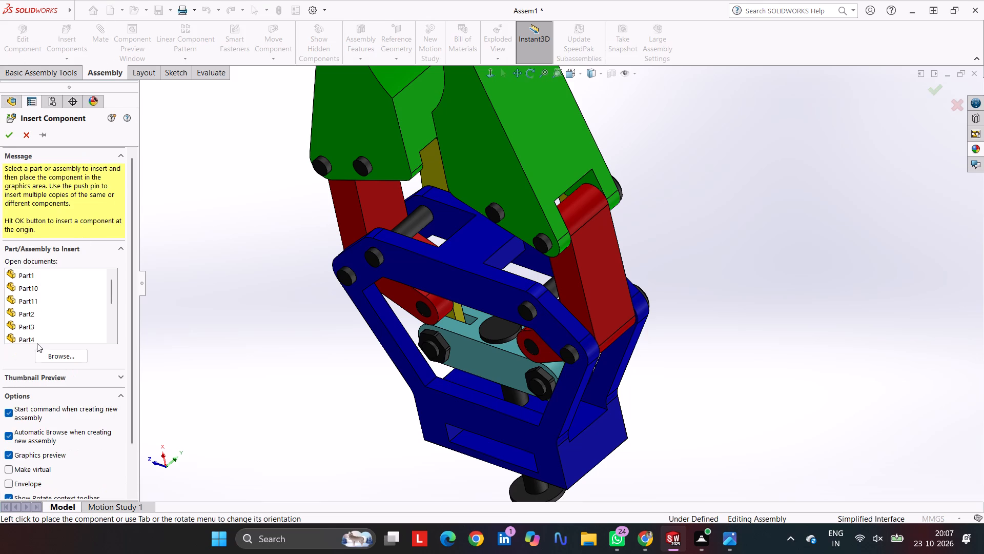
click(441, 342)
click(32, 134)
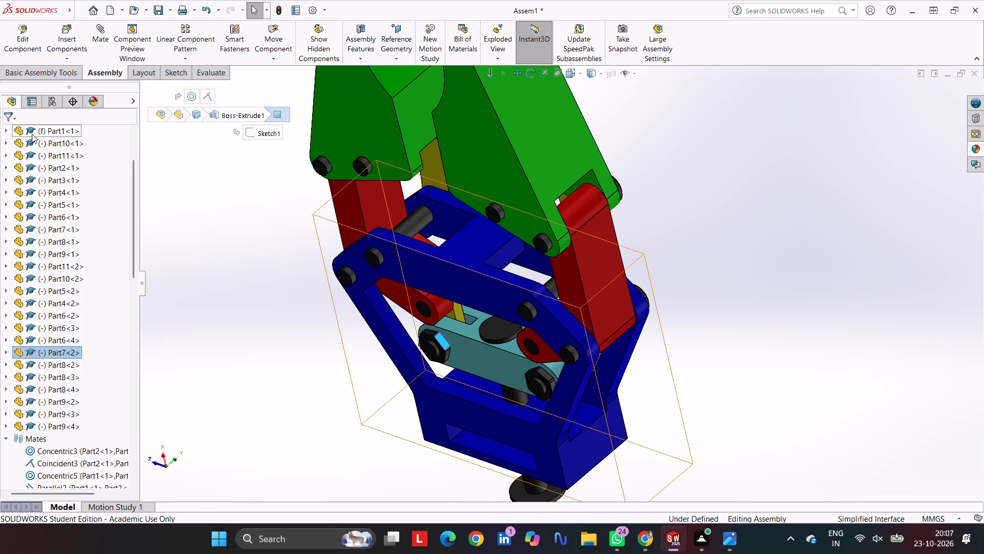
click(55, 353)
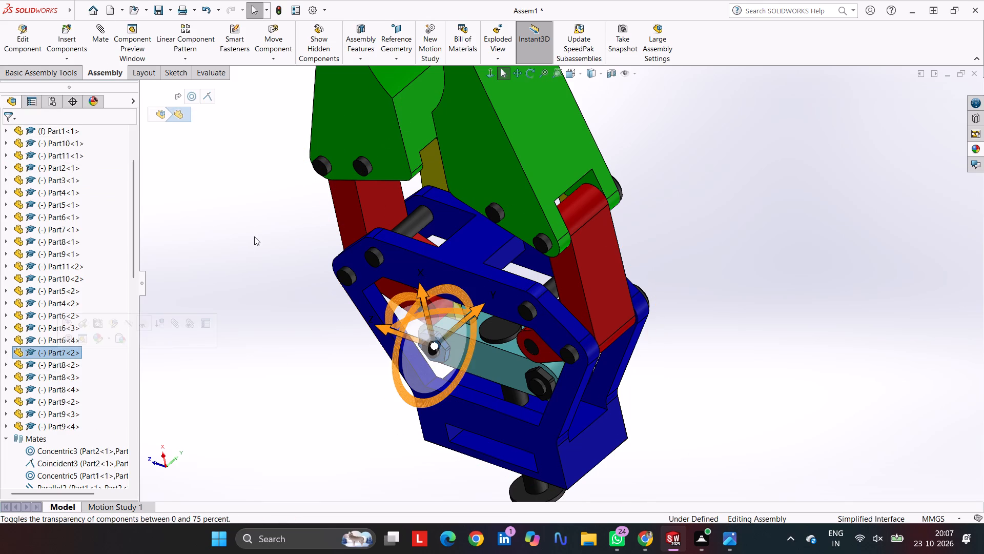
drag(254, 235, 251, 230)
Insert one Part7 hex nut into the assembly, placing it in free space beside the blue frame's bolt holes.
click(57, 37)
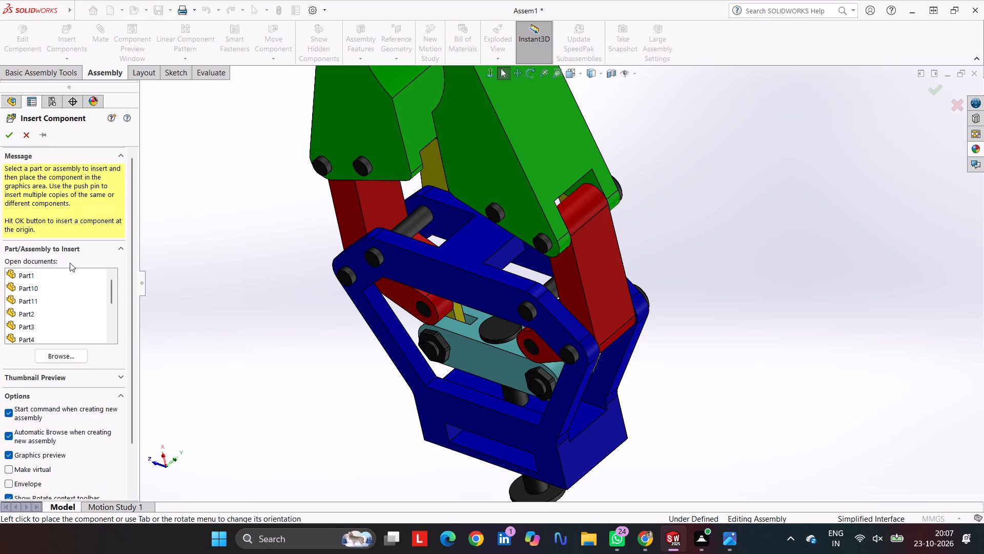
scroll(48, 330, down, 3)
click(40, 298)
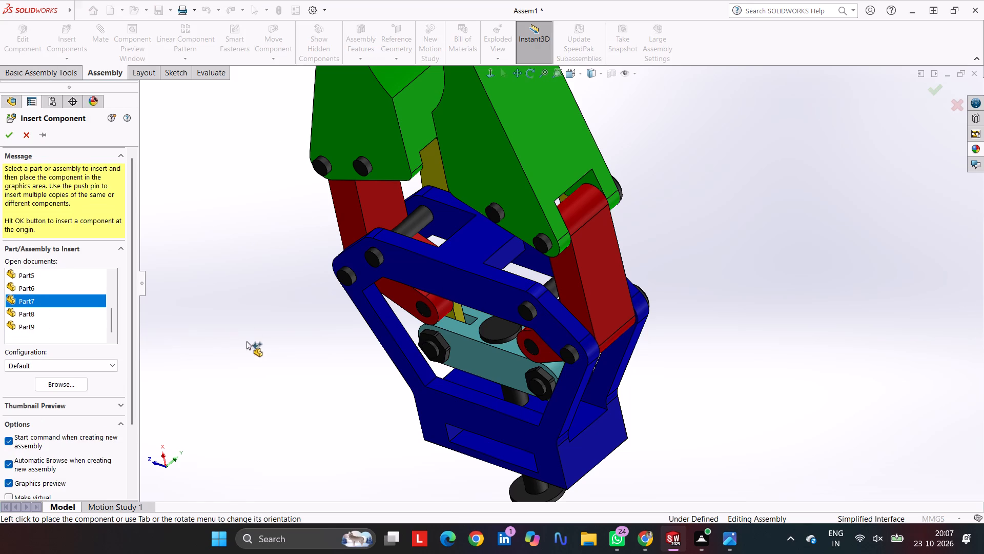
click(325, 307)
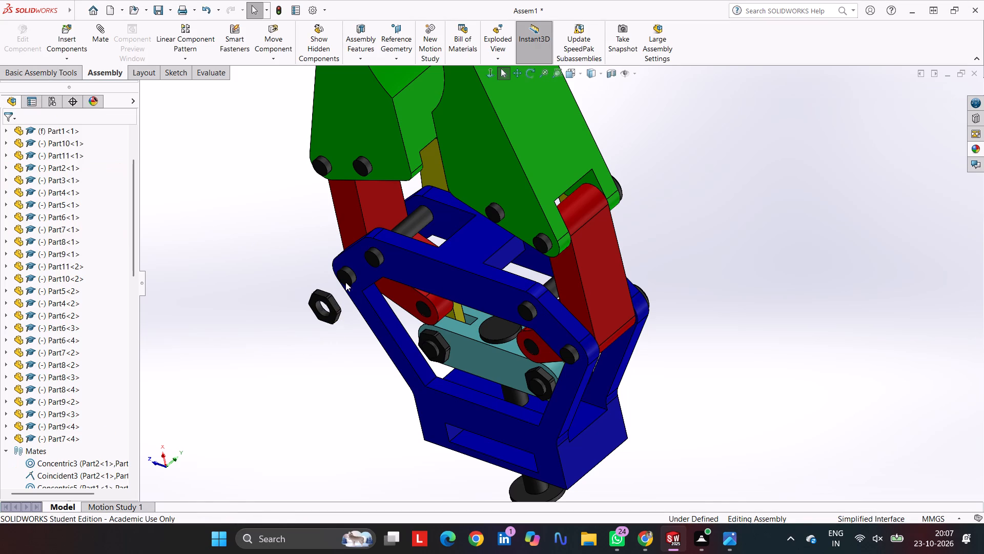
click(268, 274)
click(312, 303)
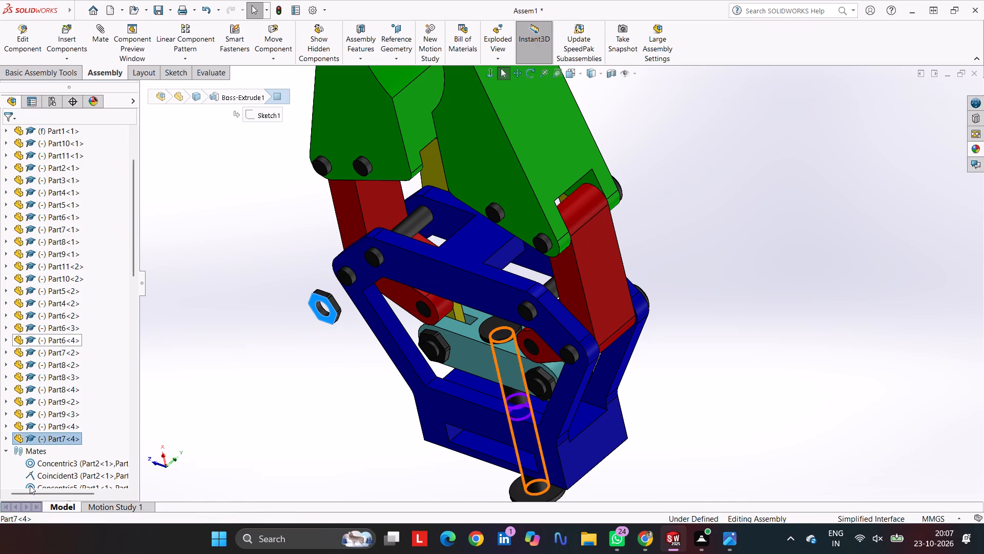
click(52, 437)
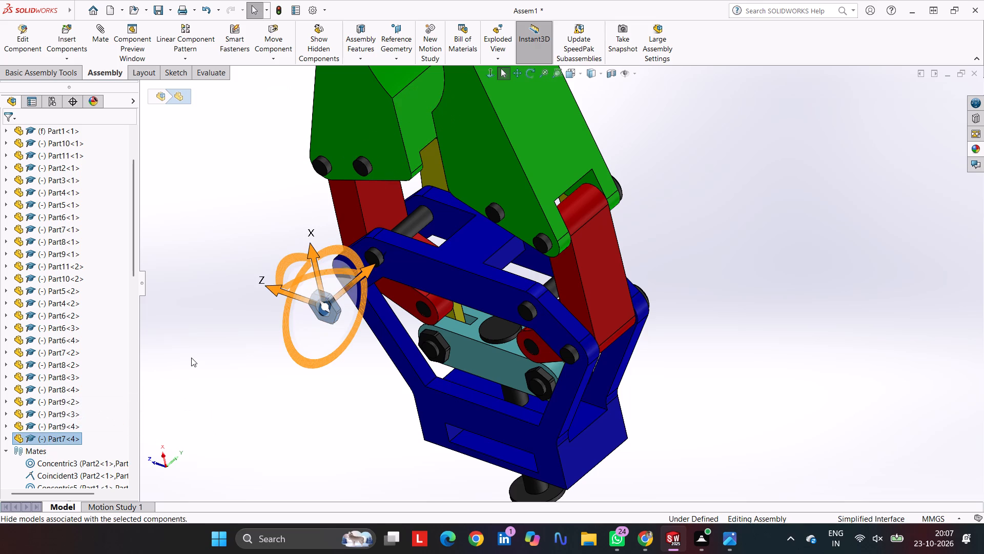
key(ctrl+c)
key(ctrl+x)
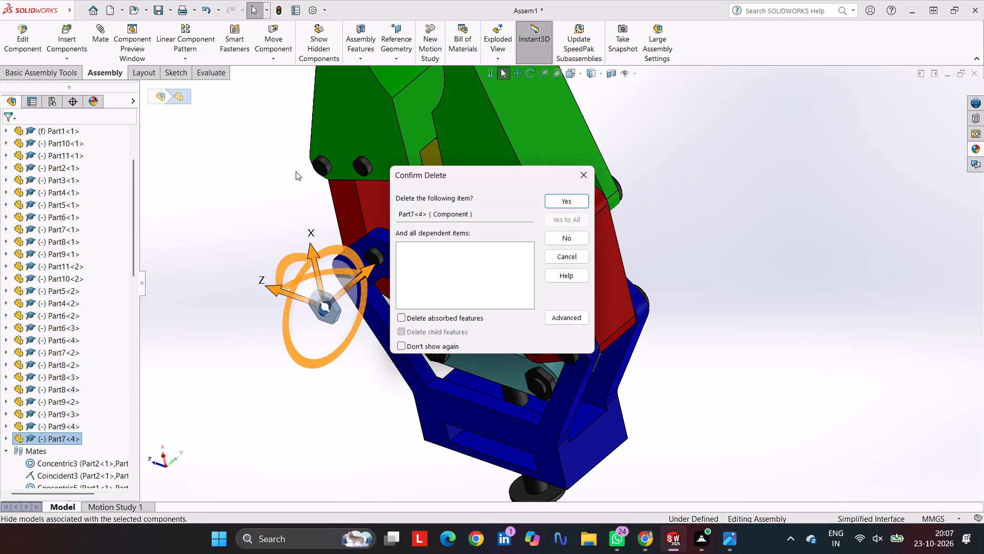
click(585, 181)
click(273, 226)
Copy the newly inserted nut Part7<4> and paste seven copies near the bolt ends of the jaws and blue frame.
click(317, 300)
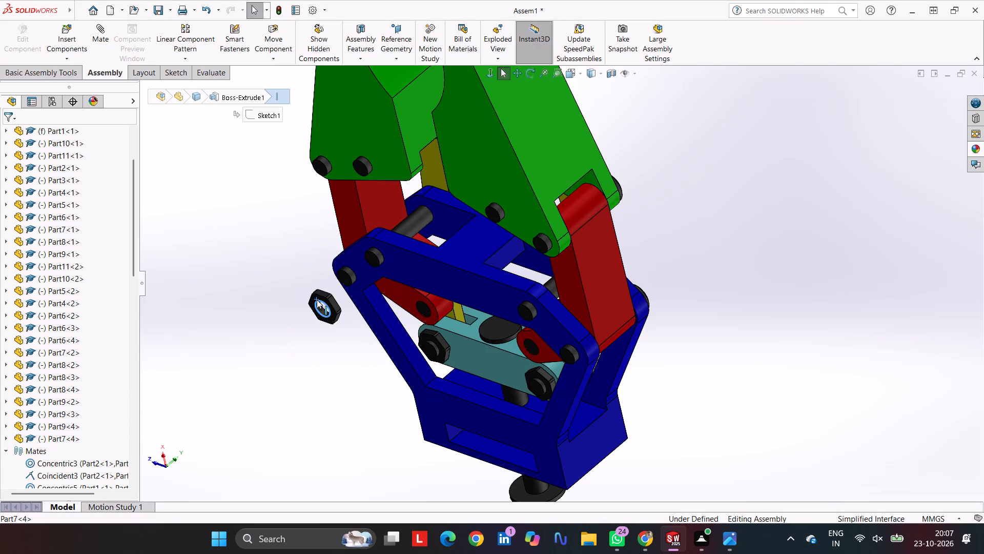
click(68, 440)
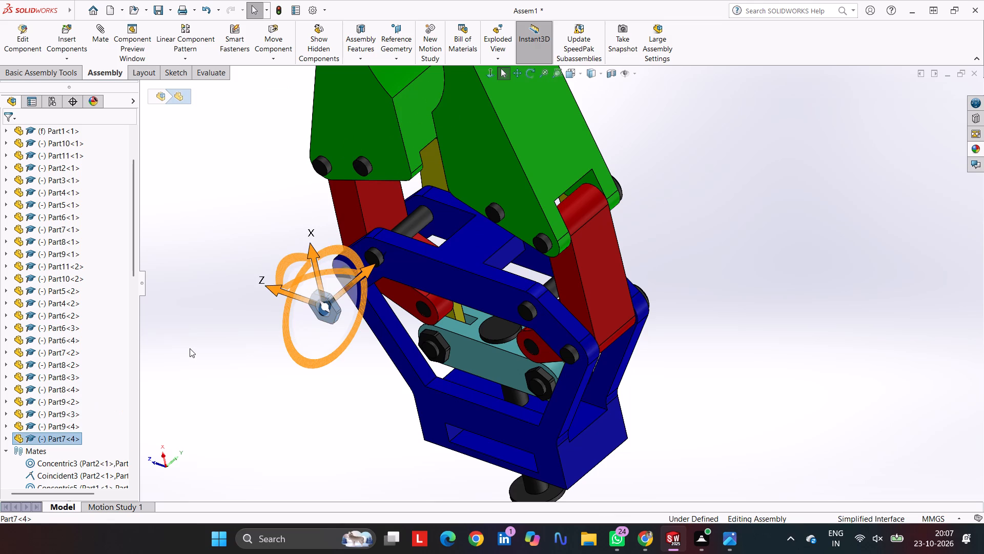
key(ctrl+c)
click(225, 246)
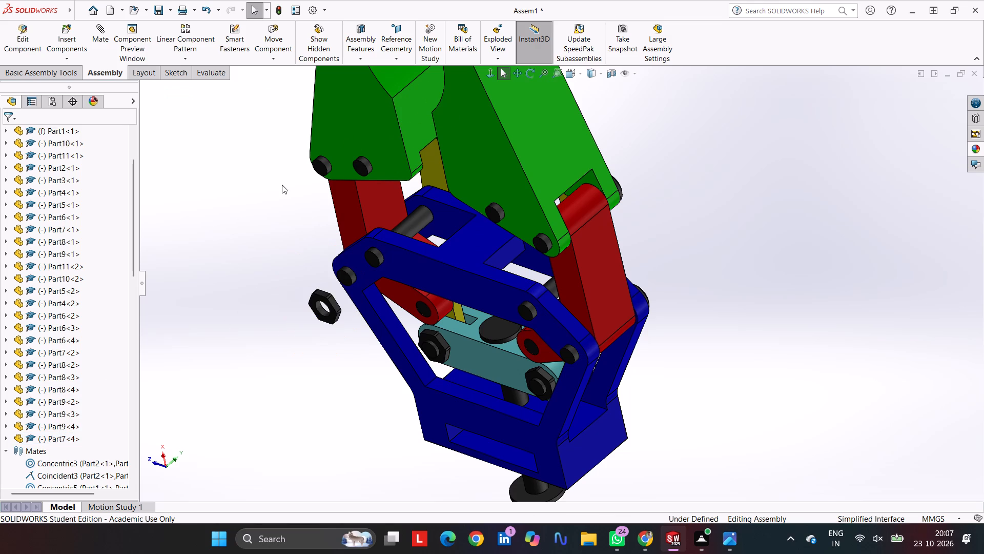
key(ctrl+v)
key(ctrl+v)
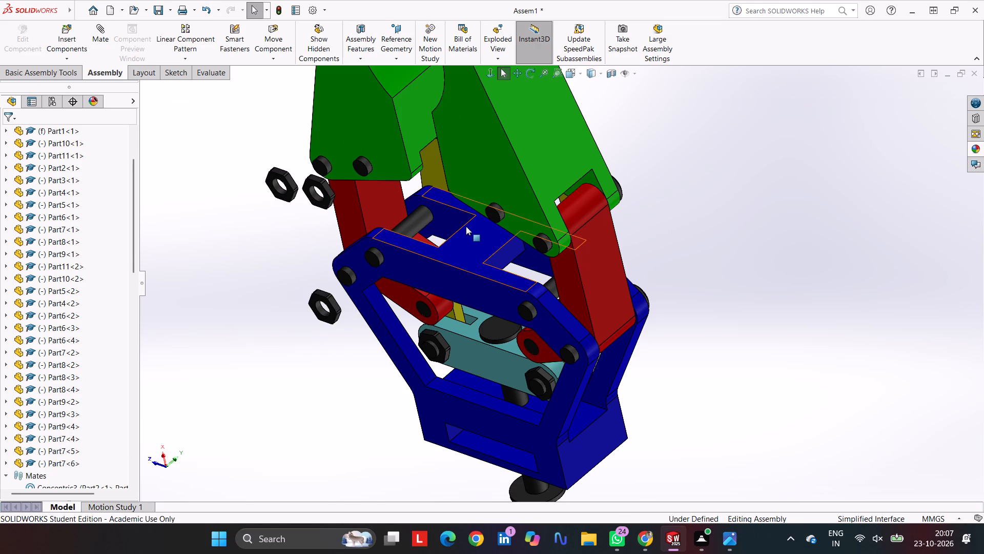
key(ctrl+v)
key(ctrl+v)
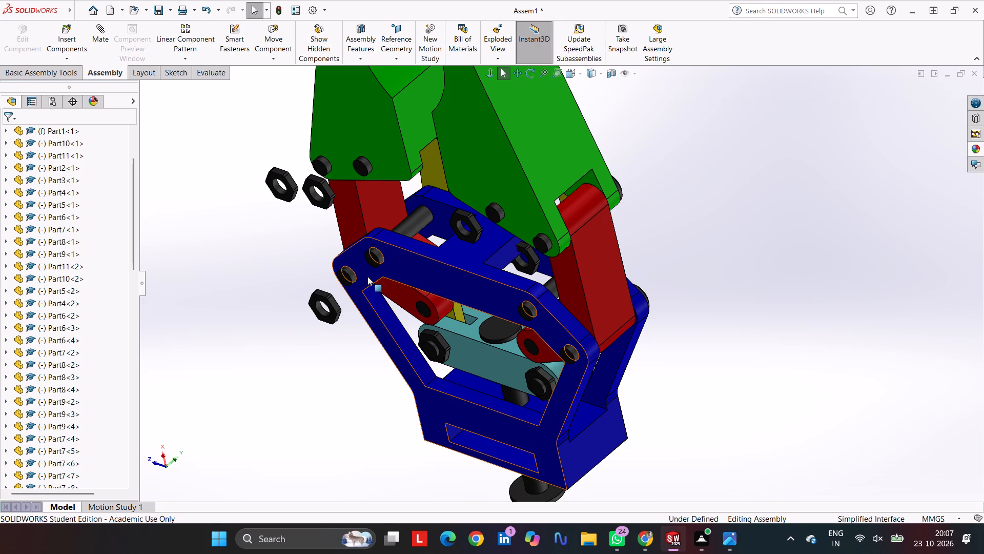
key(ctrl+v)
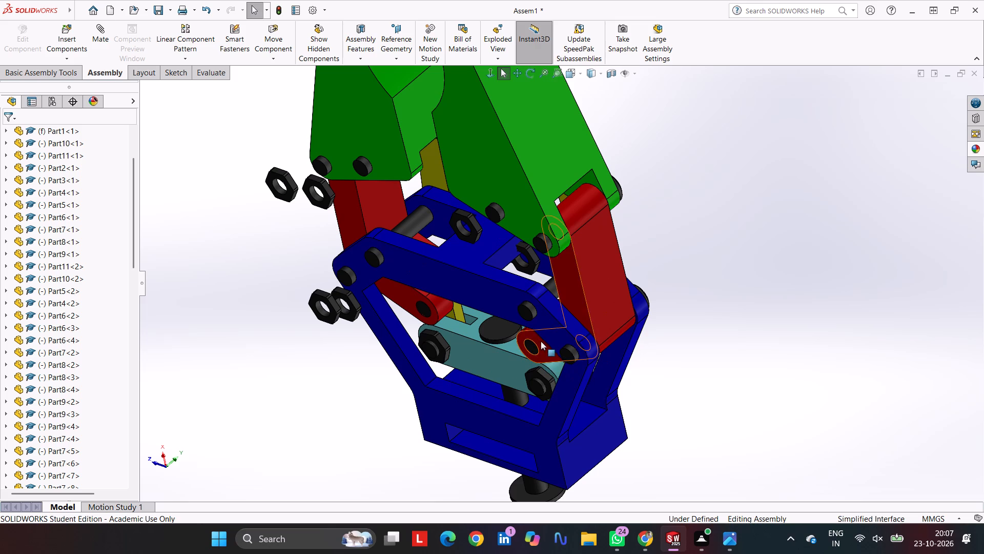
key(ctrl+v)
key(ctrl+v)
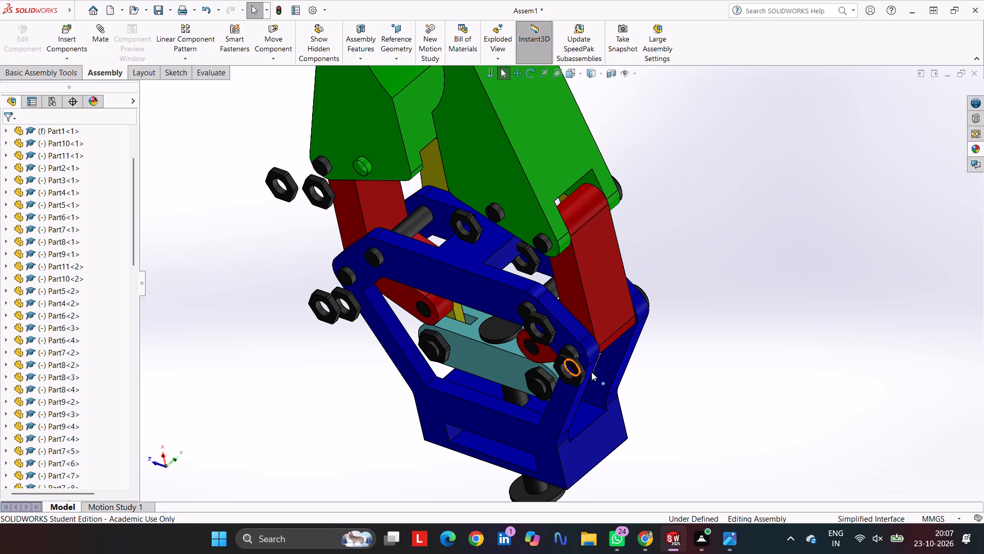
key(Escape)
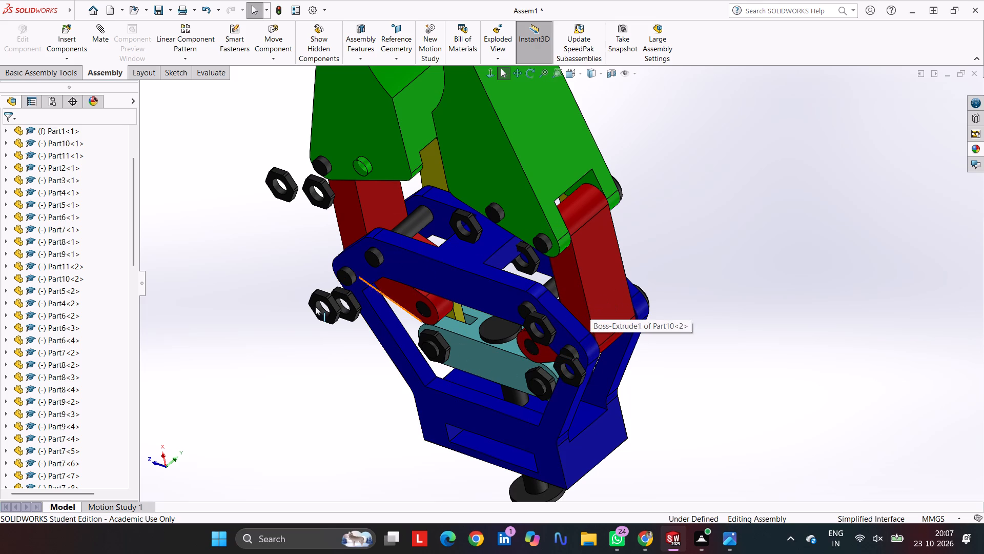
key(Escape)
key(Escape)
click(243, 270)
click(243, 265)
Move the two loose nuts lying over the blue frame's top openings out in front of the frame near its corner bolts.
middle_drag(346, 217, 386, 238)
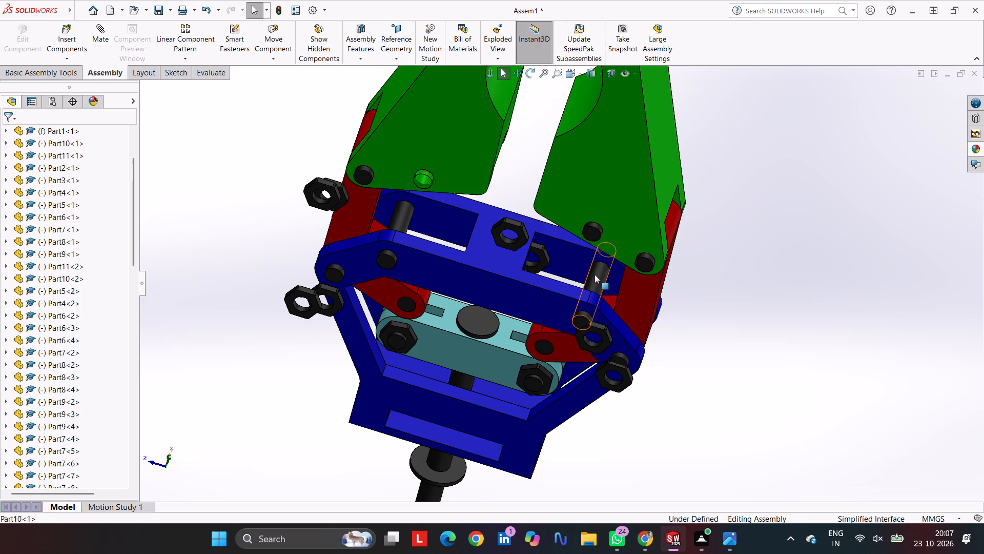
drag(547, 261, 771, 322)
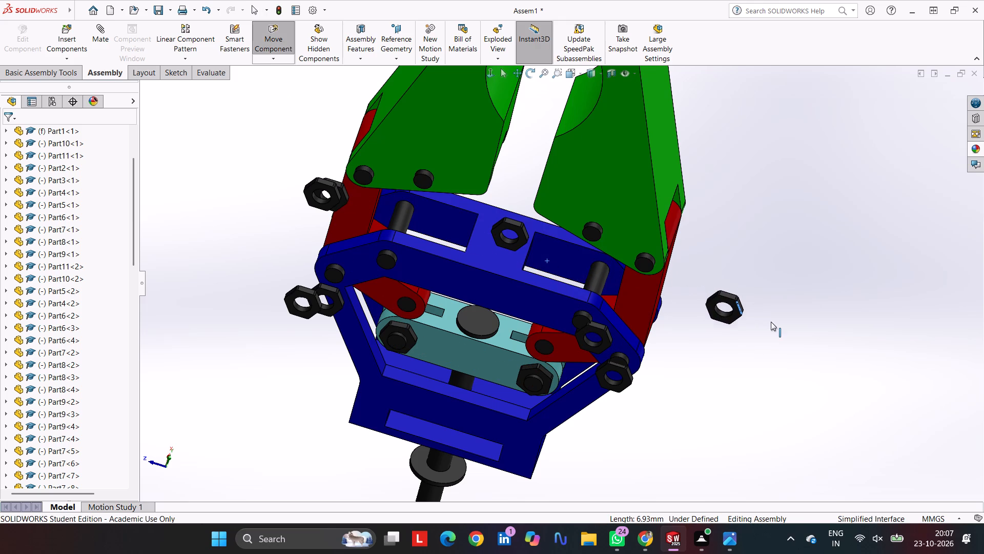
drag(771, 322, 772, 323)
middle_drag(733, 244, 721, 304)
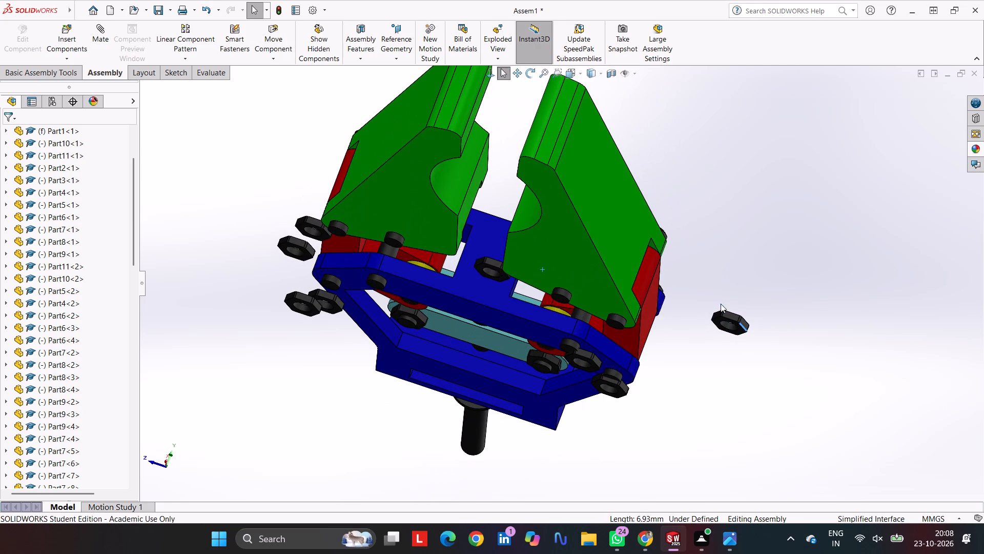
drag(487, 261, 514, 376)
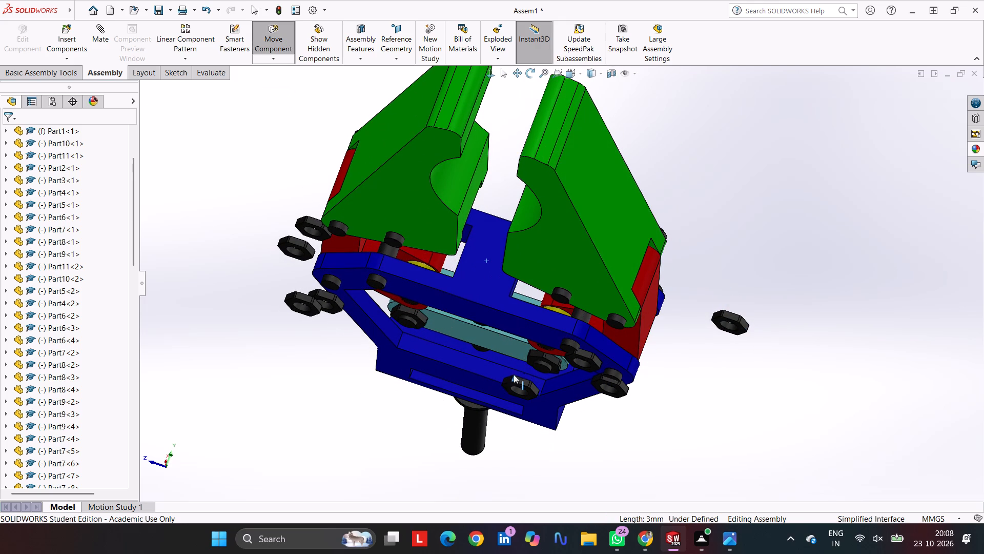
drag(729, 314, 590, 384)
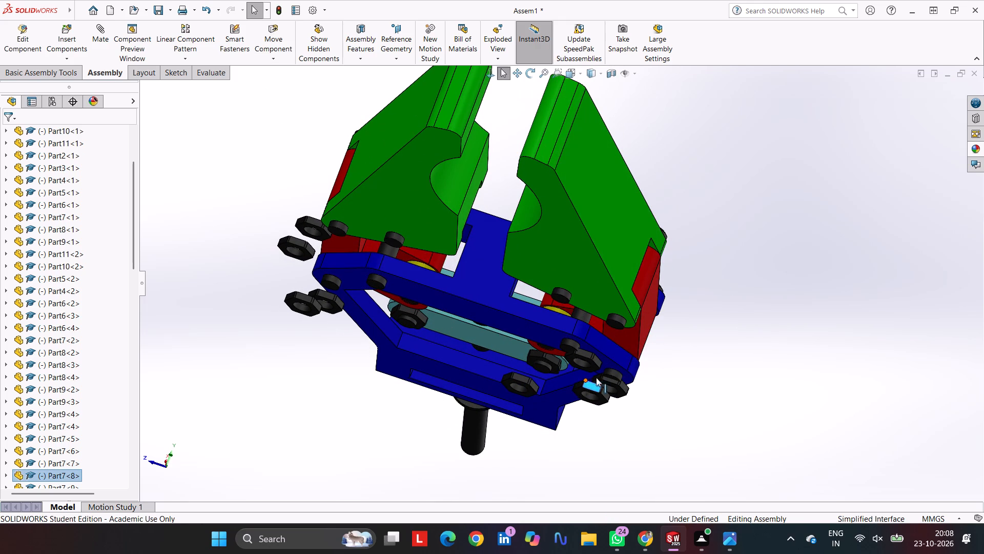
middle_drag(629, 356, 653, 299)
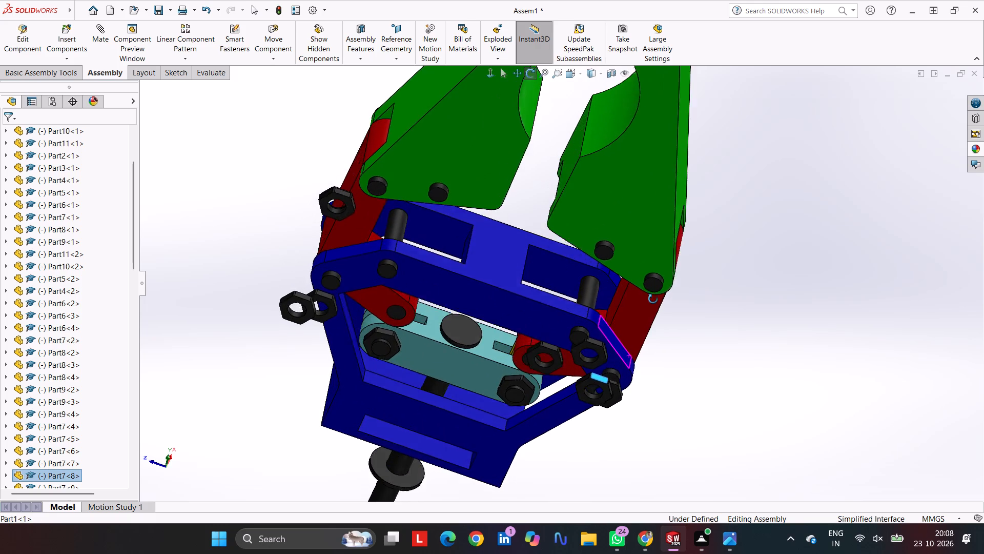
Mate nuts Part7<10> and Part7<7> concentric with bolts Part8<4> and Part9<1> on green jaw Part11<1>.
middle_drag(653, 299, 654, 299)
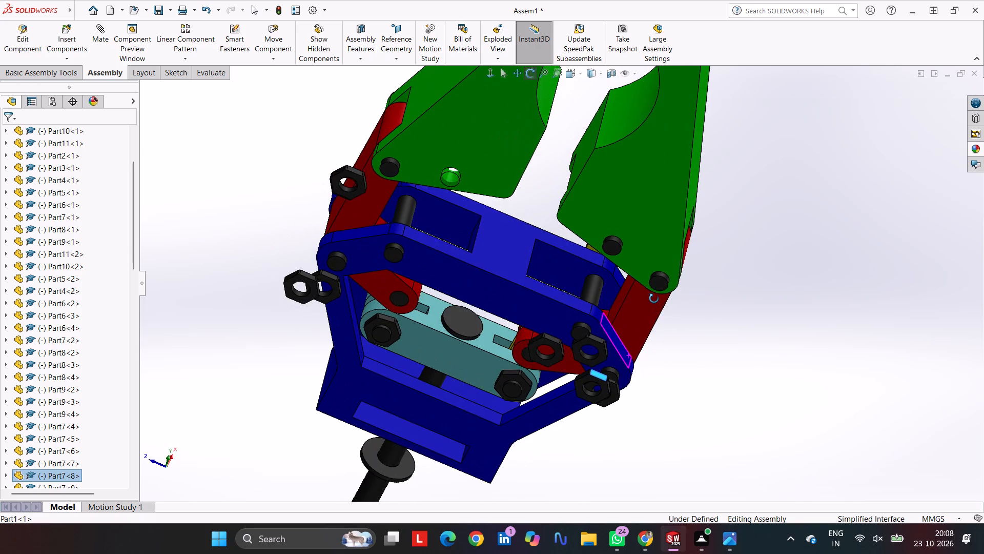
middle_drag(654, 299, 654, 298)
scroll(600, 263, down, 3)
key(Escape)
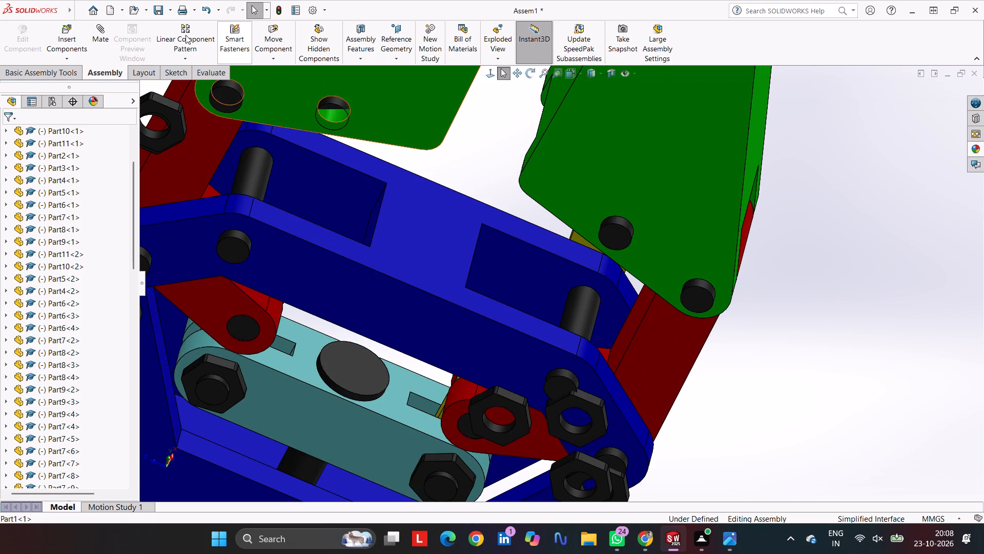
key(Escape)
click(102, 30)
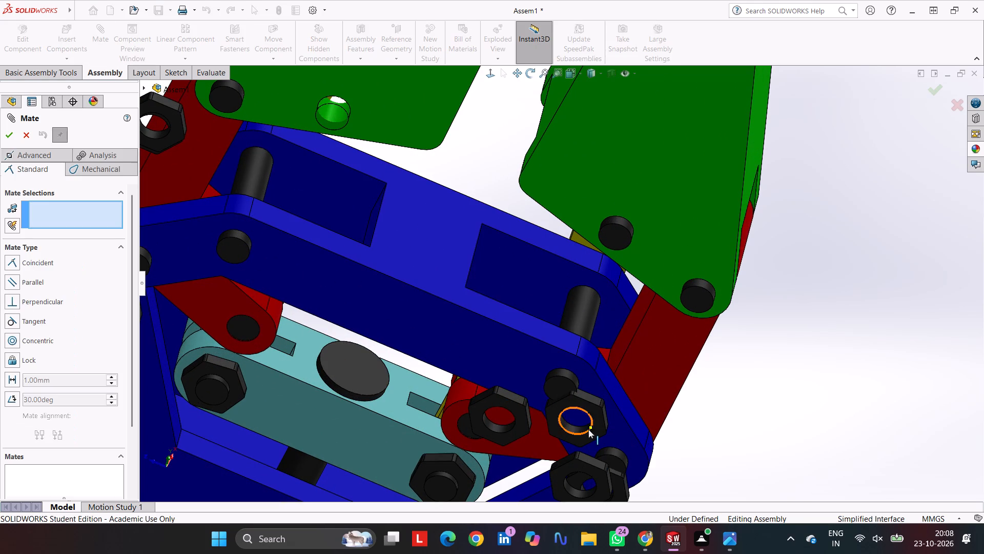
click(580, 428)
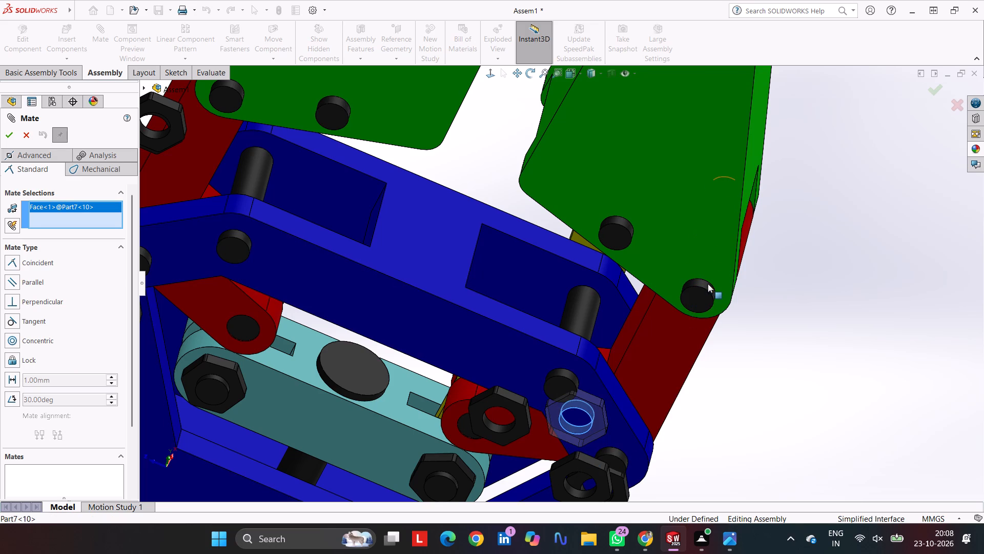
click(707, 284)
click(533, 305)
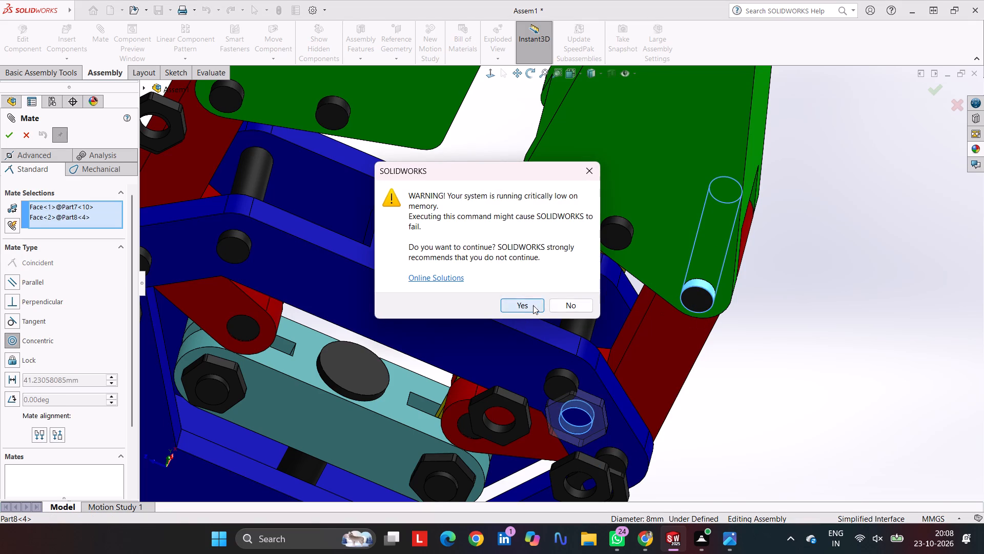
click(783, 332)
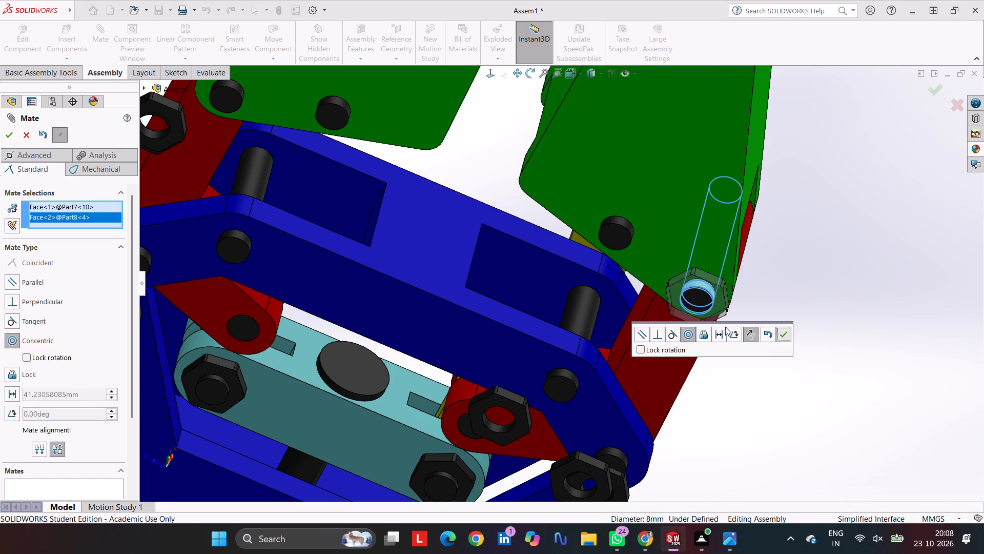
click(620, 222)
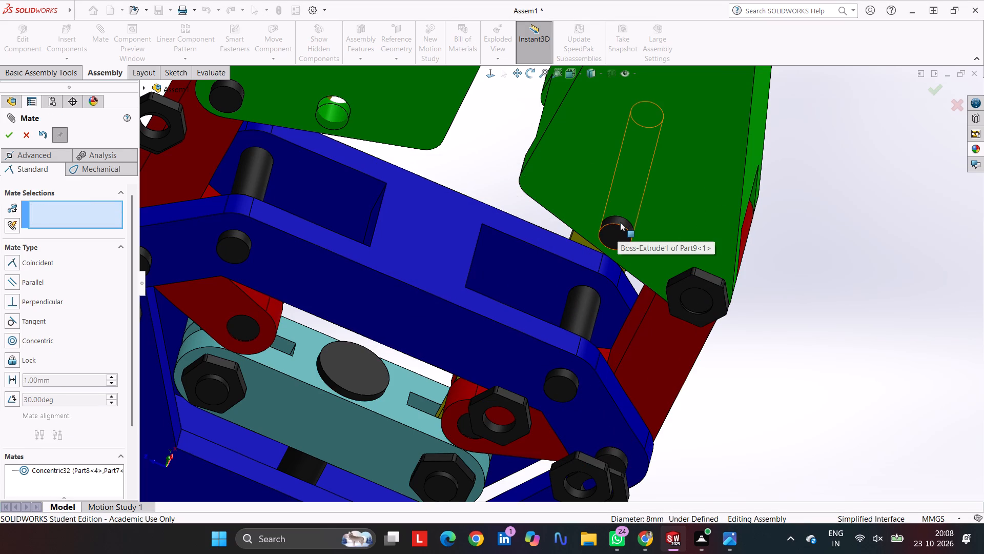
click(500, 428)
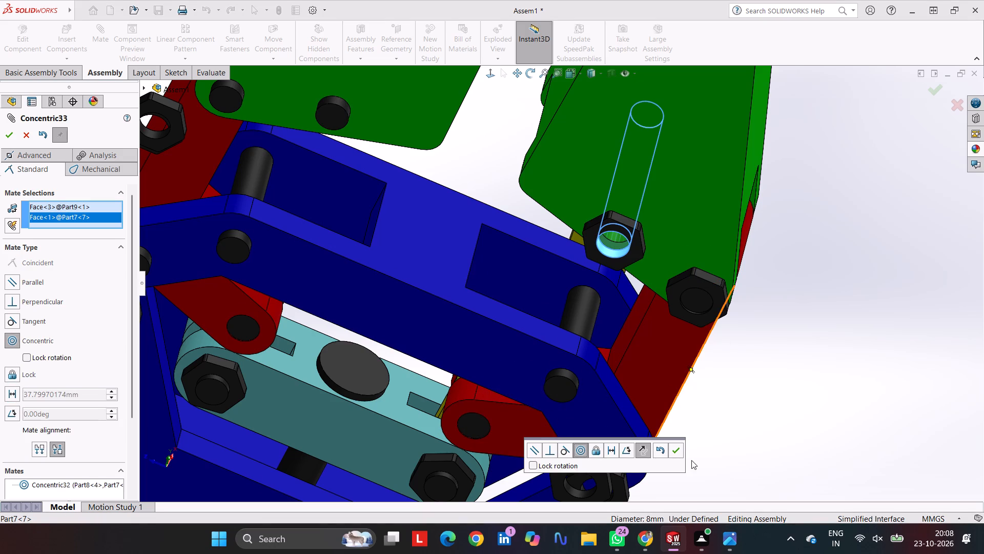
click(675, 448)
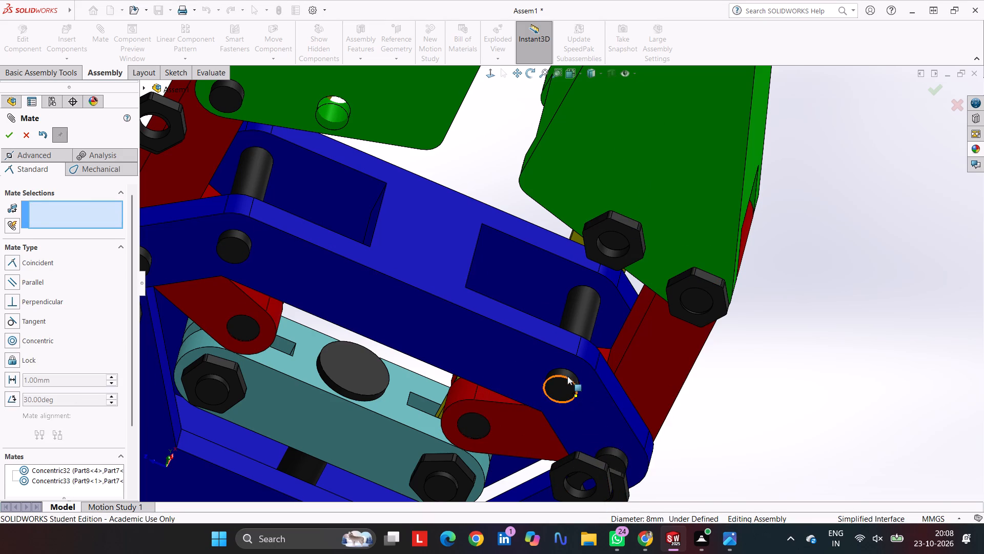
Mate nut Part7<8> concentric with blue frame bolt Part9<3>, and the other loose nut beside it with bolt Part8<1>.
click(567, 374)
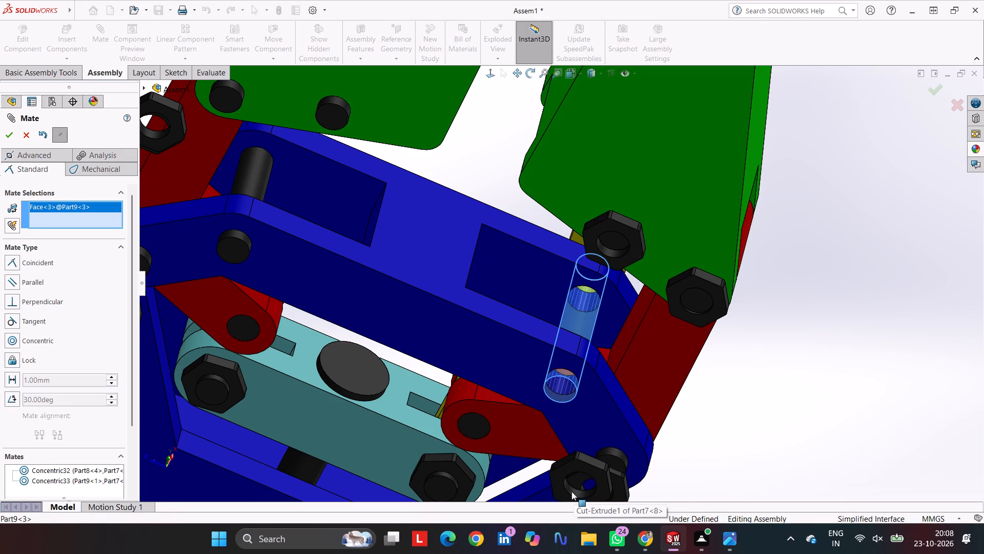
click(571, 491)
key(Return)
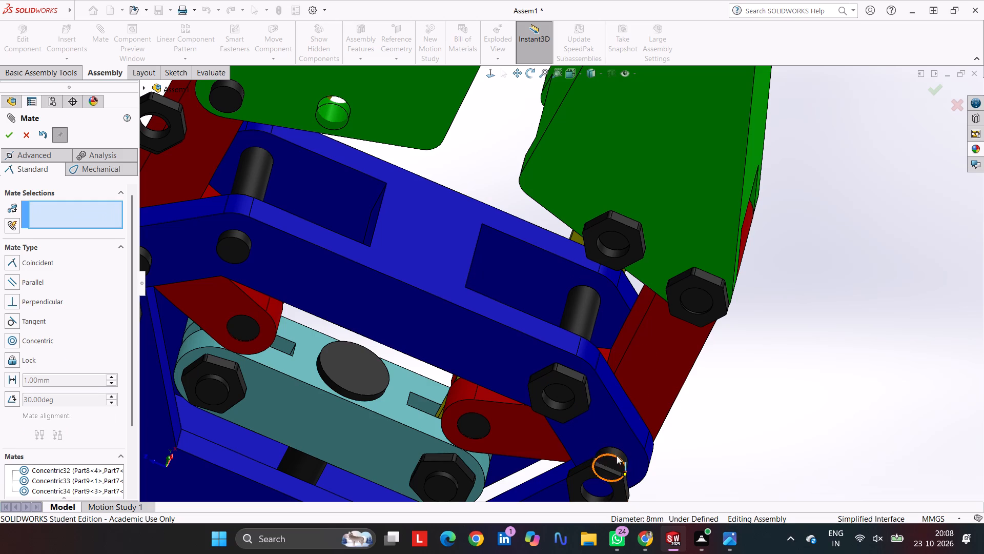
click(618, 454)
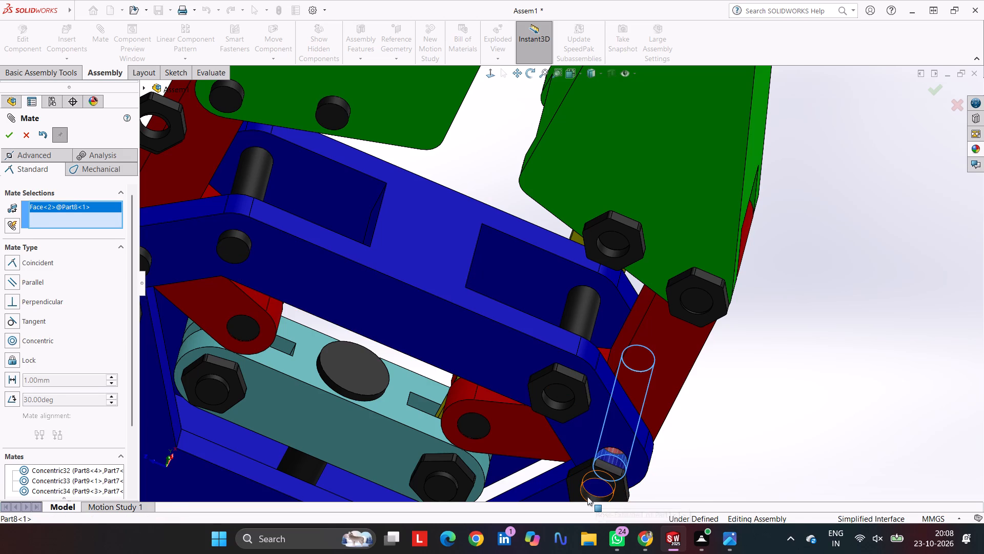
click(587, 497)
key(Return)
At the blue frame's opposite end, mate nut Part7<4> concentric with bolt Part8<2>, and nut Part7<9> with the adjacent inner bolt.
scroll(427, 432, up, 5)
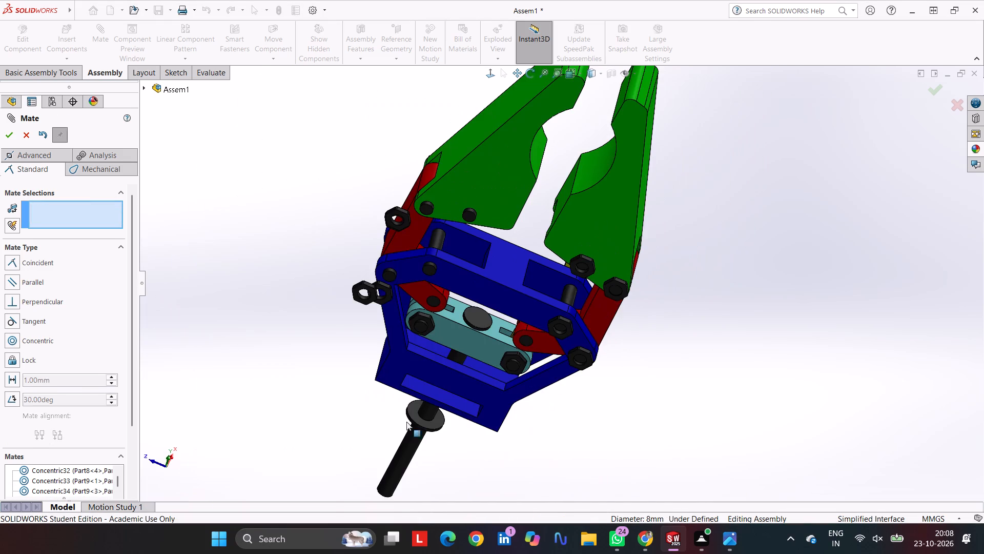
scroll(410, 313, down, 5)
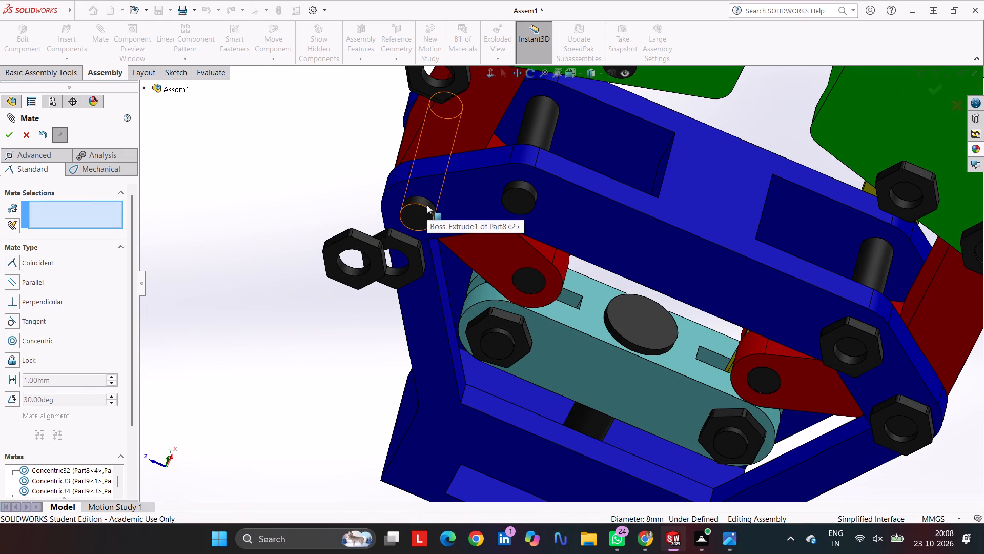
click(427, 205)
click(355, 271)
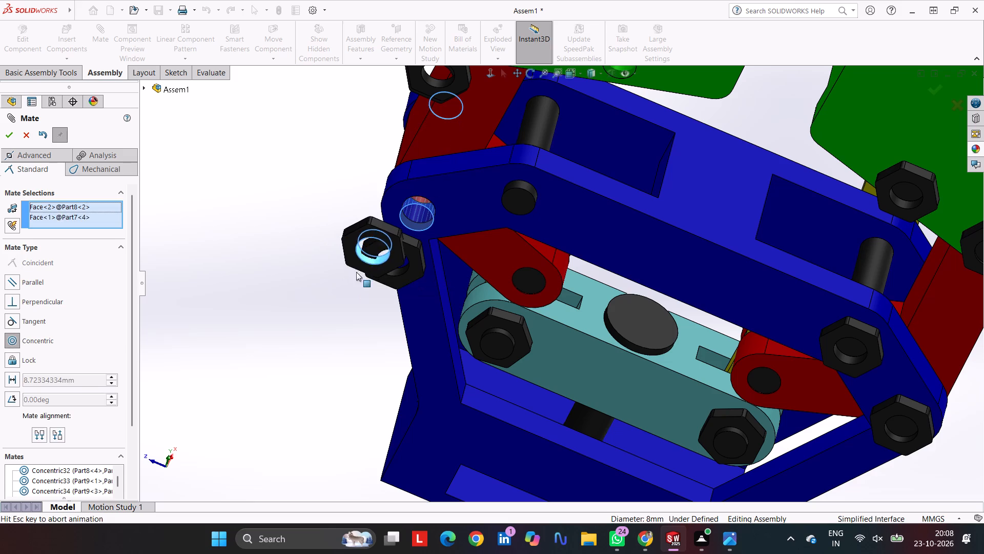
key(Return)
click(386, 268)
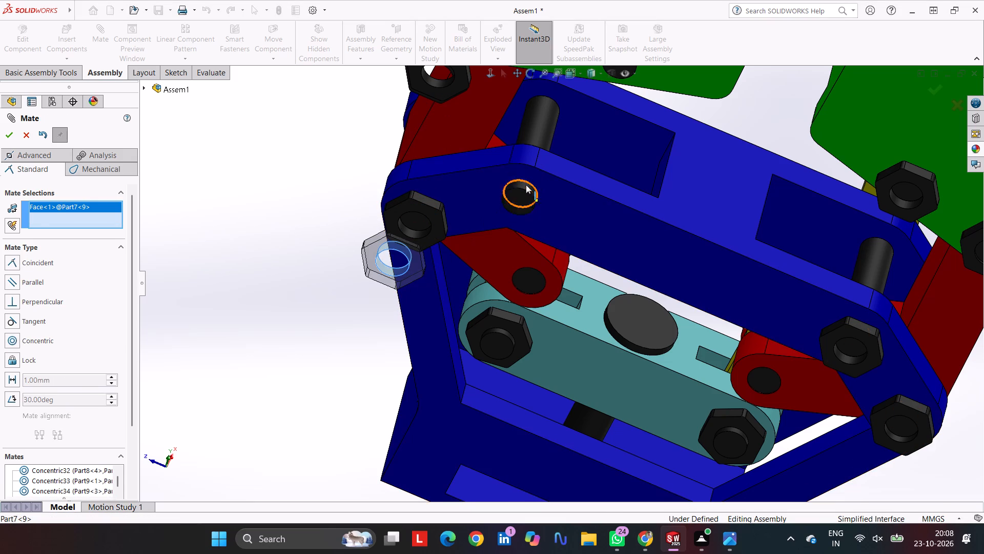
click(524, 186)
key(Return)
Mate nuts Part7<5> and Part7<6> concentric with bolts Part8<3> and Part9<4> on green jaw Part11<2>.
scroll(484, 172, up, 4)
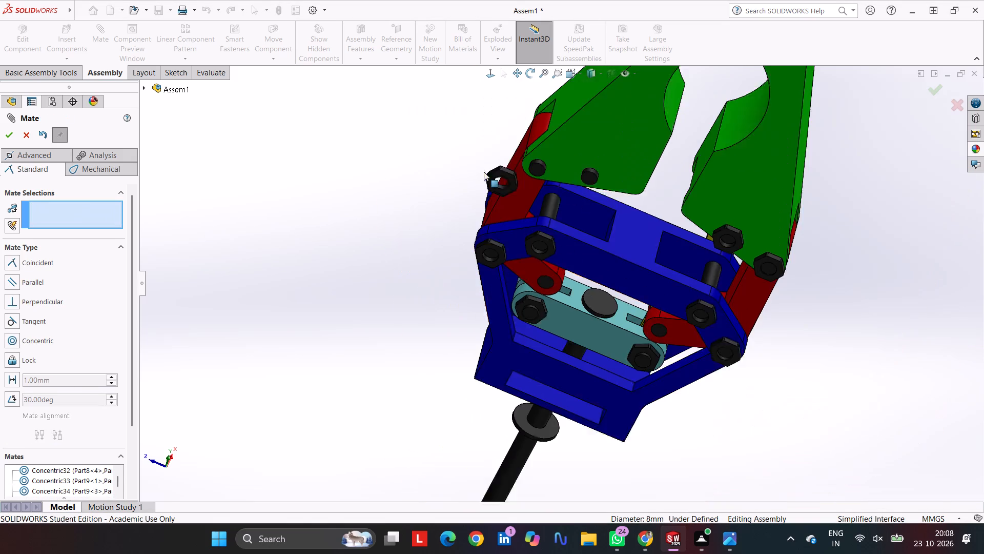
scroll(484, 172, up, 1)
scroll(532, 207, down, 5)
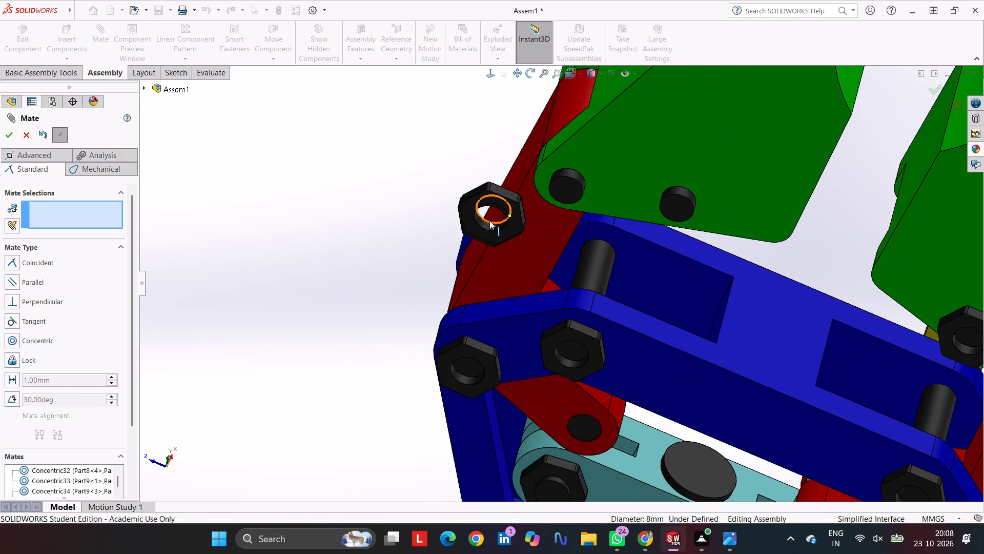
click(487, 225)
click(568, 173)
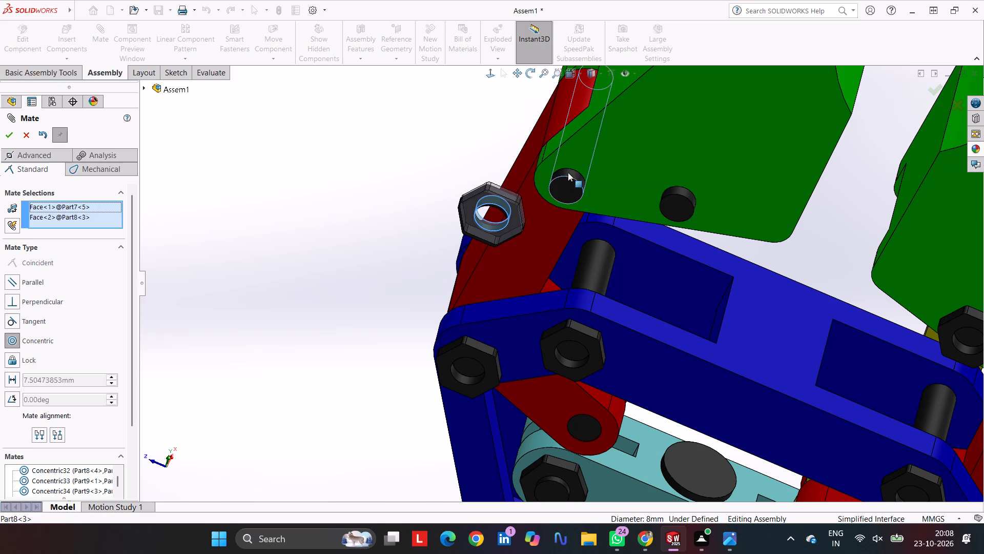
key(Return)
click(479, 224)
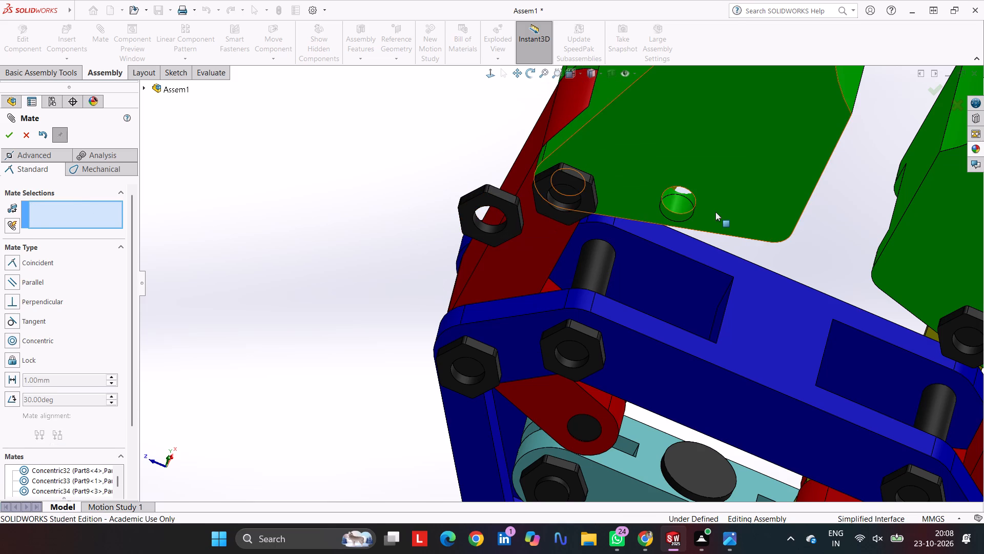
click(684, 193)
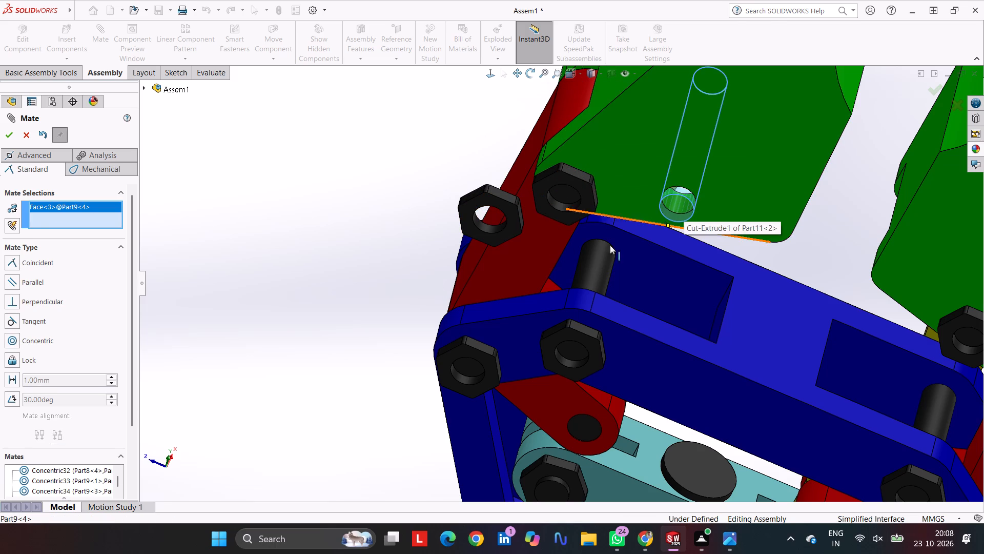
click(493, 228)
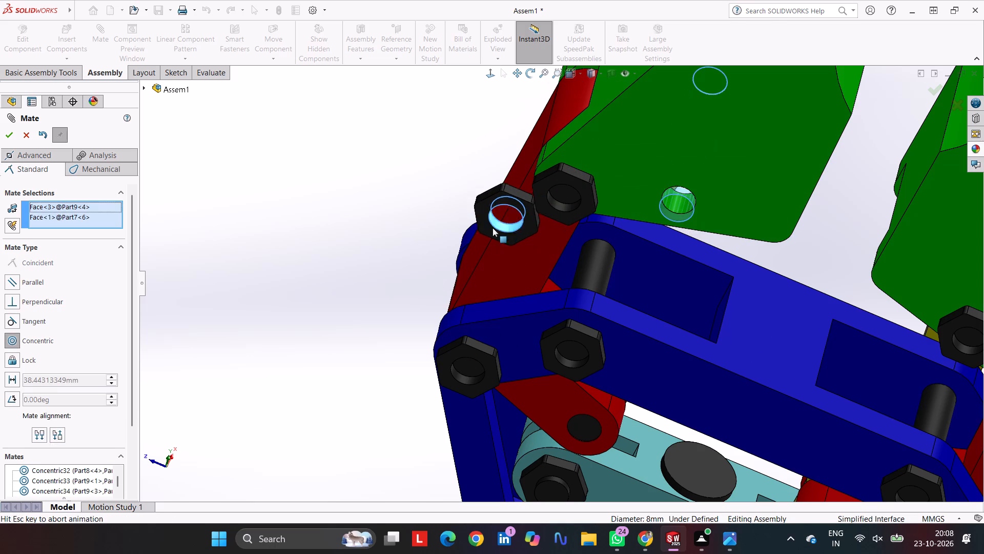
key(Return)
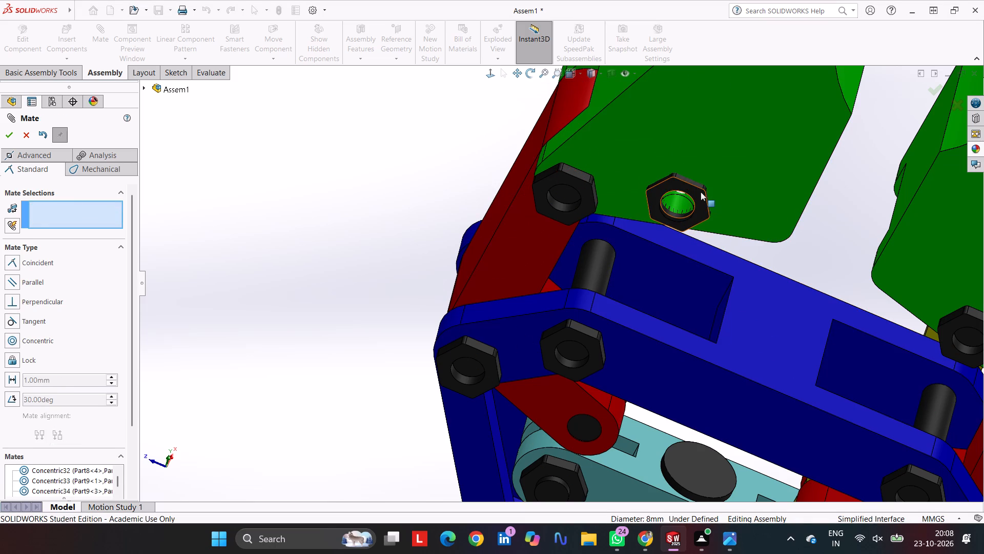
Pull nut Part7<6> away along its bolt and mate its inner face coincident with the outer face of green jaw Part11<2>.
drag(701, 192, 697, 210)
middle_drag(723, 198, 705, 239)
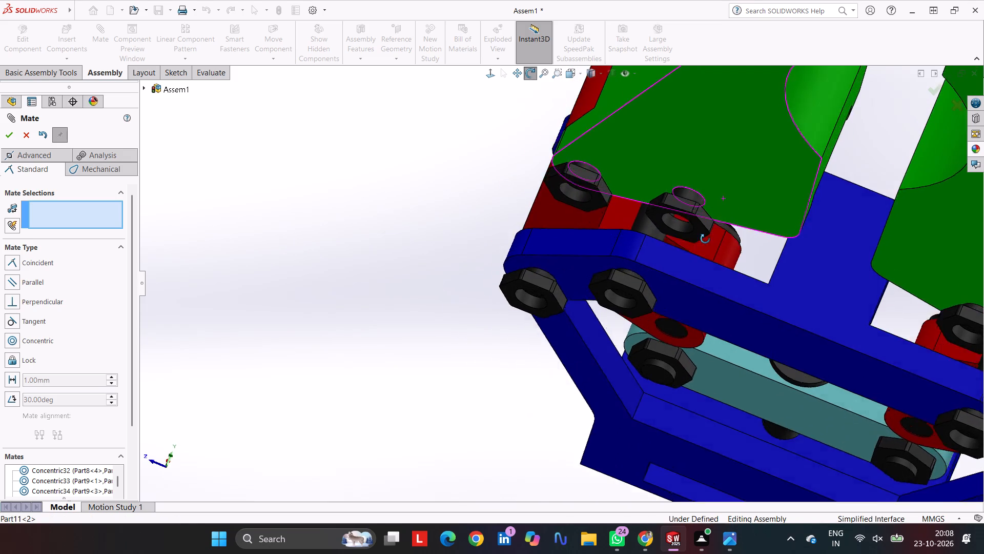
middle_drag(705, 239, 710, 223)
click(726, 167)
middle_drag(725, 183, 718, 249)
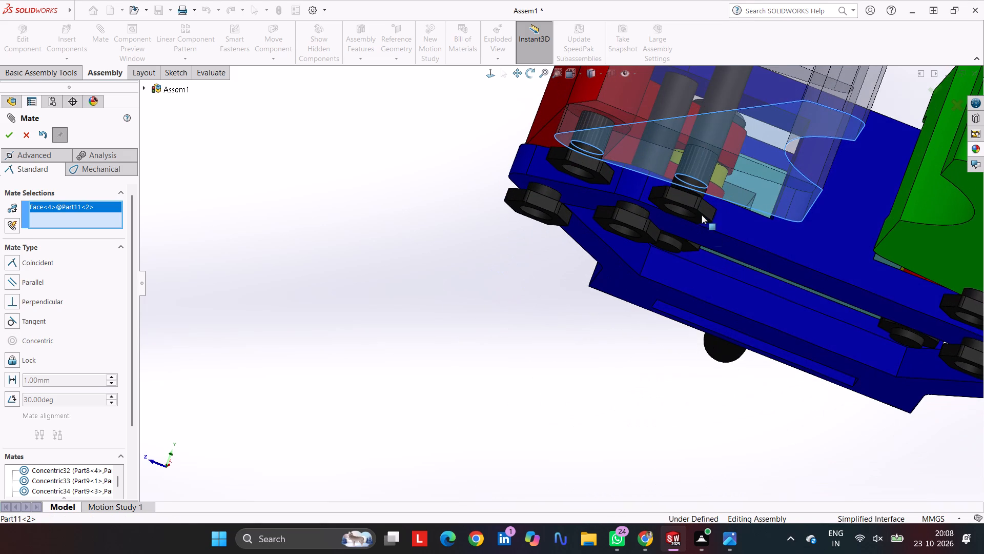
drag(691, 201, 577, 470)
middle_drag(610, 346, 596, 394)
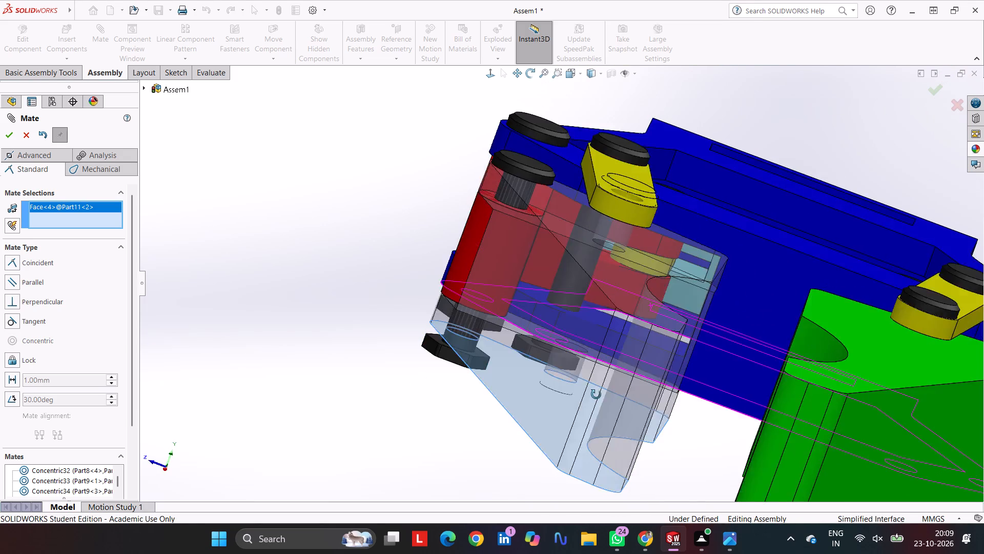
middle_drag(596, 394, 594, 429)
scroll(575, 469, up, 4)
middle_drag(520, 463, 542, 464)
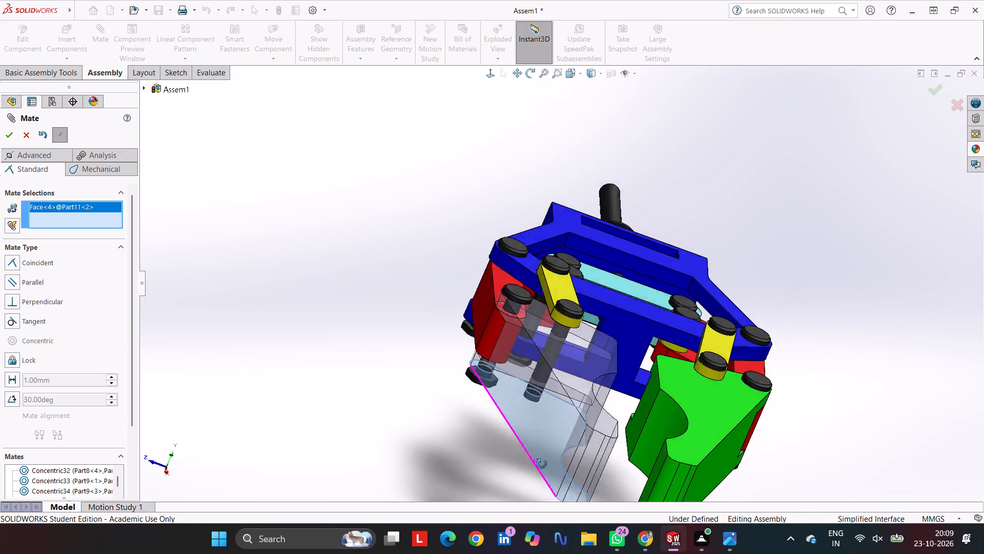
middle_drag(542, 464, 546, 500)
scroll(402, 464, down, 5)
click(527, 422)
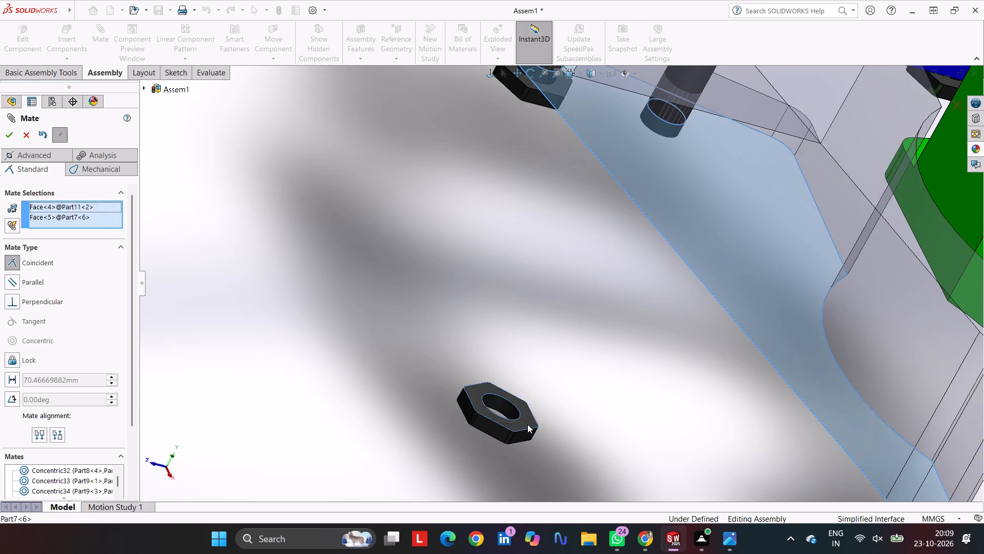
click(525, 308)
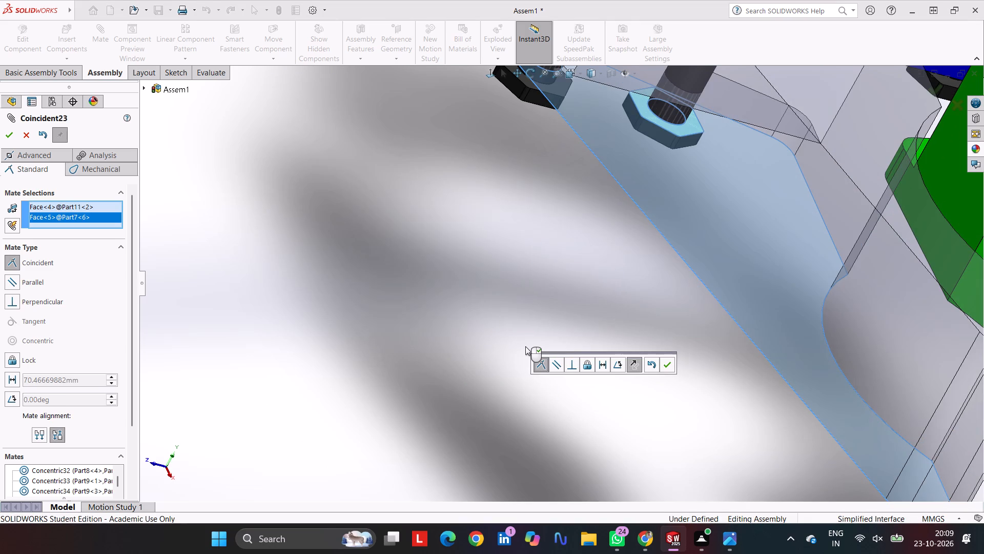
click(672, 368)
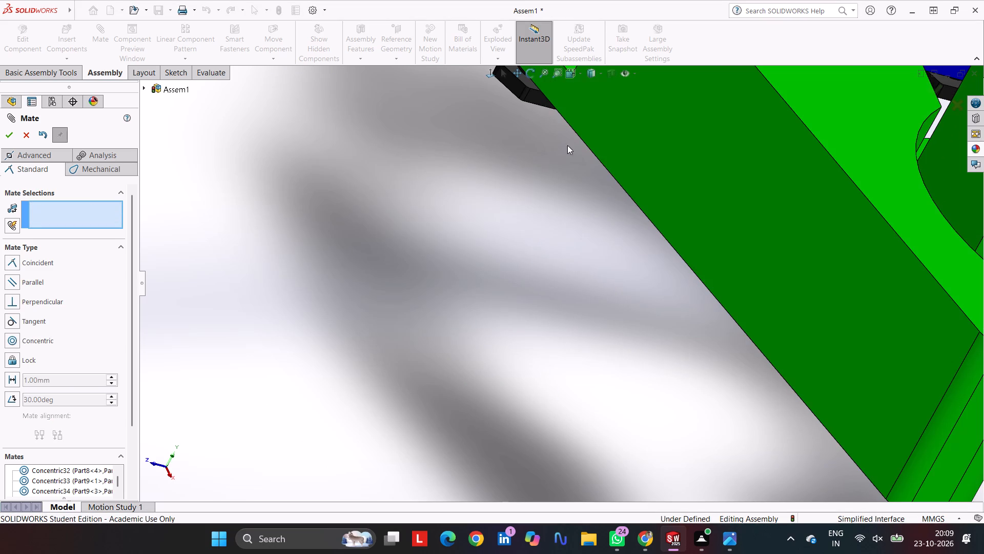
Pull nut Part7<5> away along its bolt and mate its inner face coincident with the outer face of green jaw Part11<2>.
drag(525, 88, 481, 234)
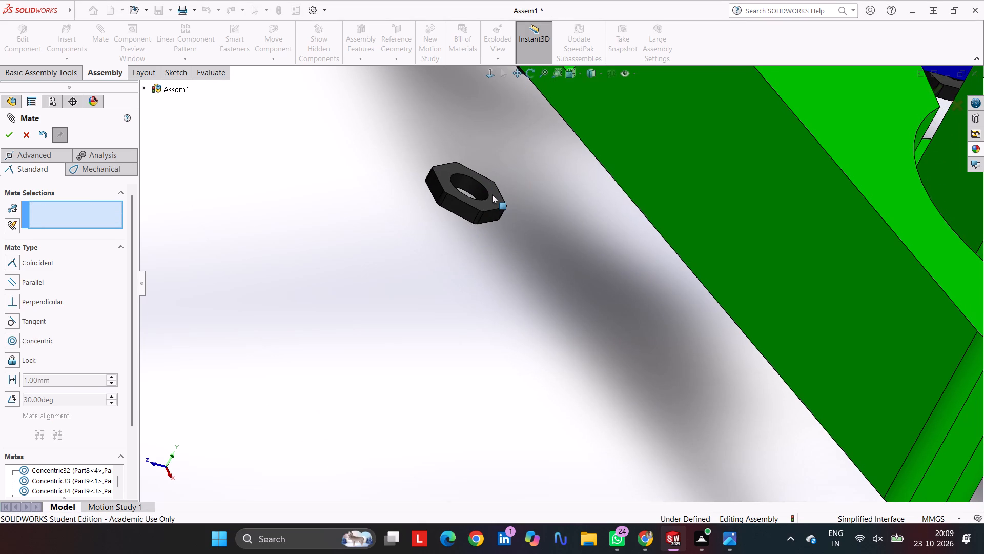
click(493, 196)
middle_drag(549, 249, 583, 171)
click(557, 187)
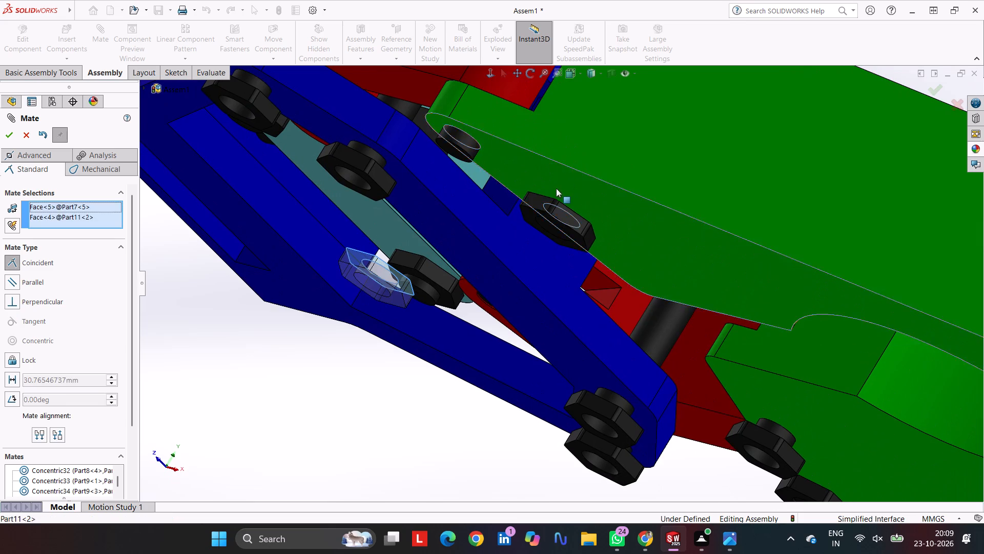
key(Return)
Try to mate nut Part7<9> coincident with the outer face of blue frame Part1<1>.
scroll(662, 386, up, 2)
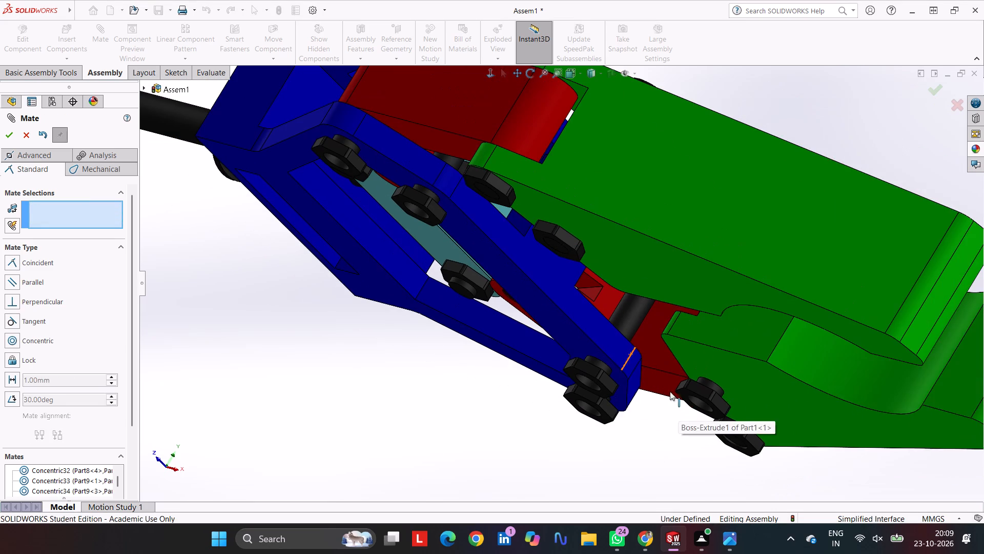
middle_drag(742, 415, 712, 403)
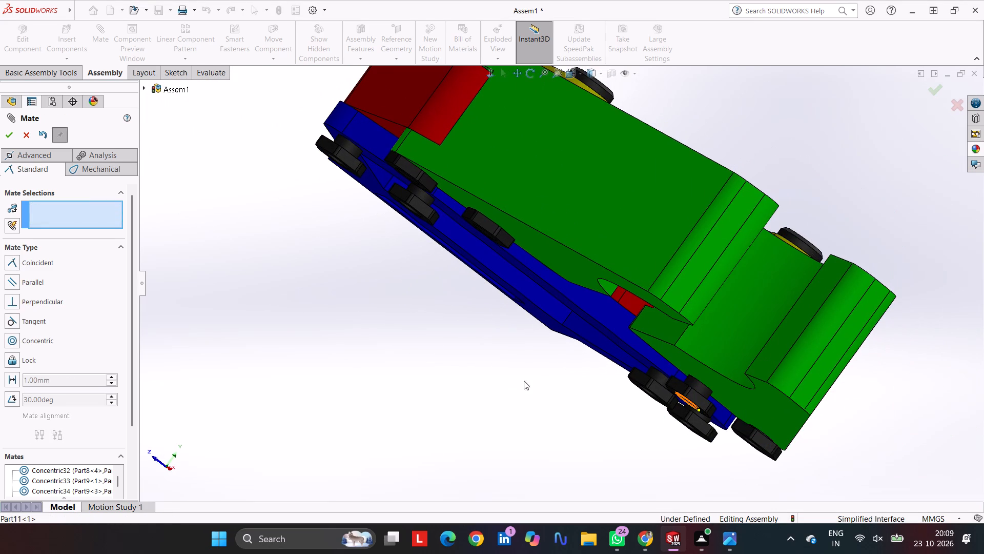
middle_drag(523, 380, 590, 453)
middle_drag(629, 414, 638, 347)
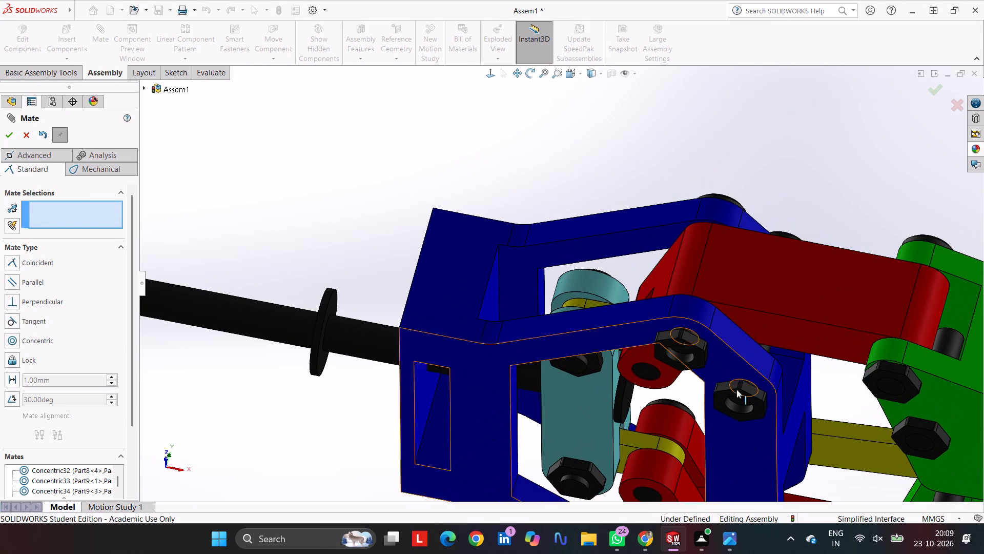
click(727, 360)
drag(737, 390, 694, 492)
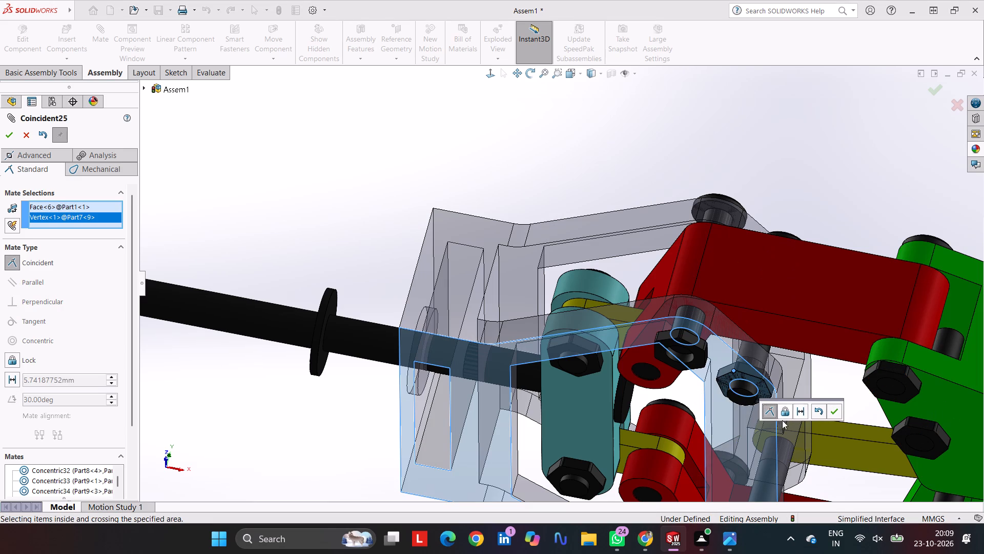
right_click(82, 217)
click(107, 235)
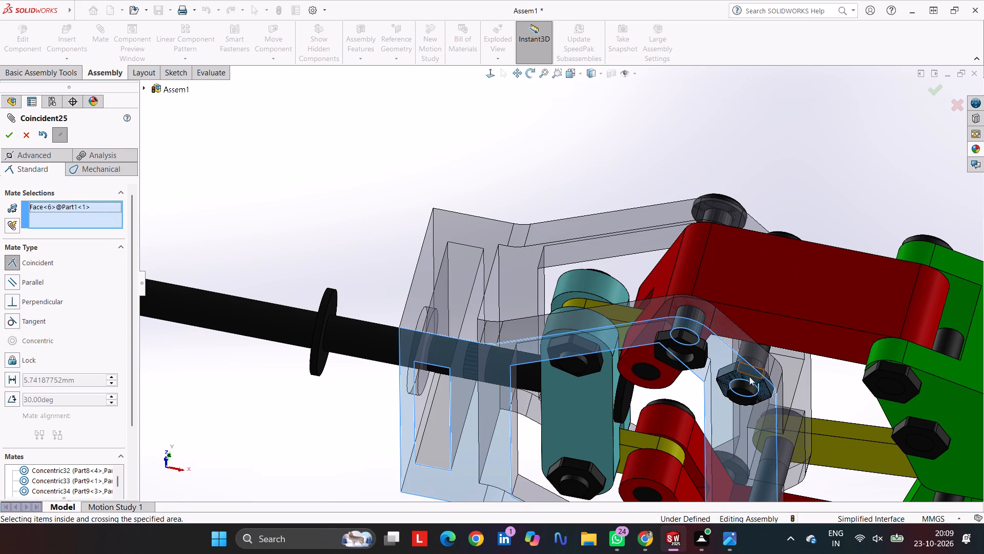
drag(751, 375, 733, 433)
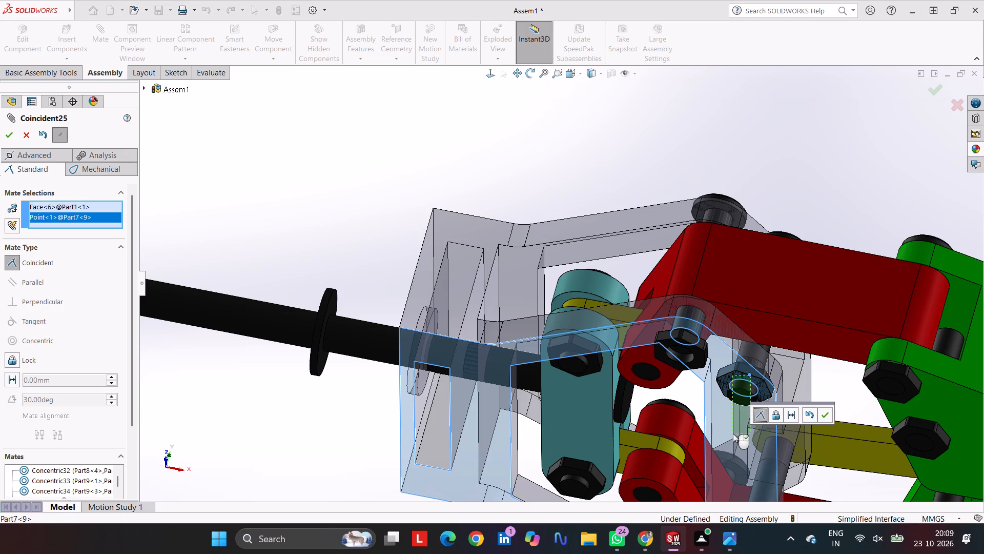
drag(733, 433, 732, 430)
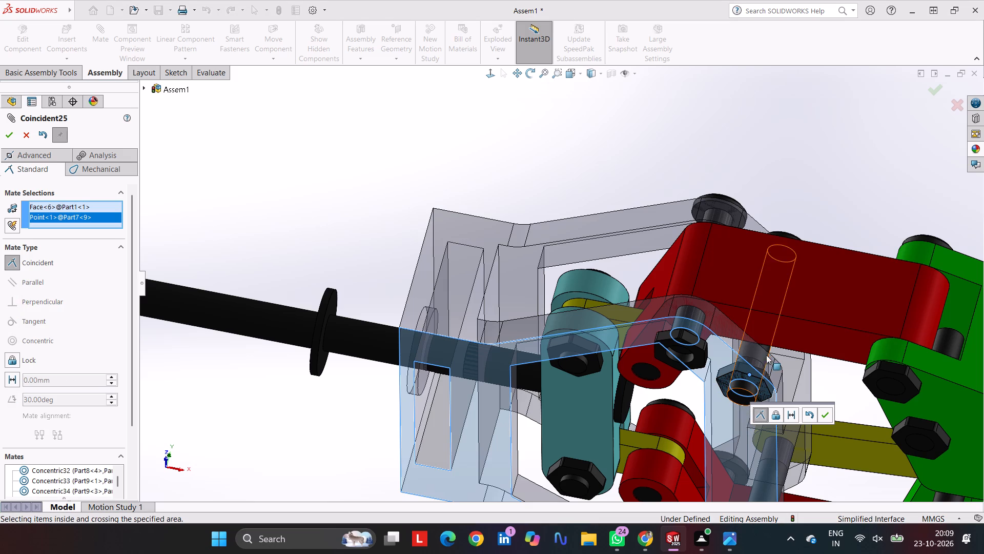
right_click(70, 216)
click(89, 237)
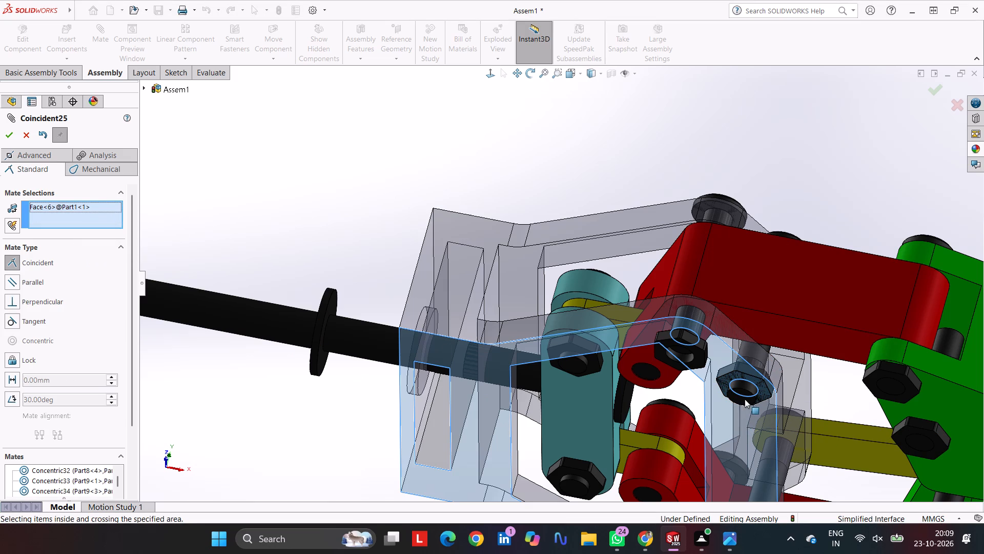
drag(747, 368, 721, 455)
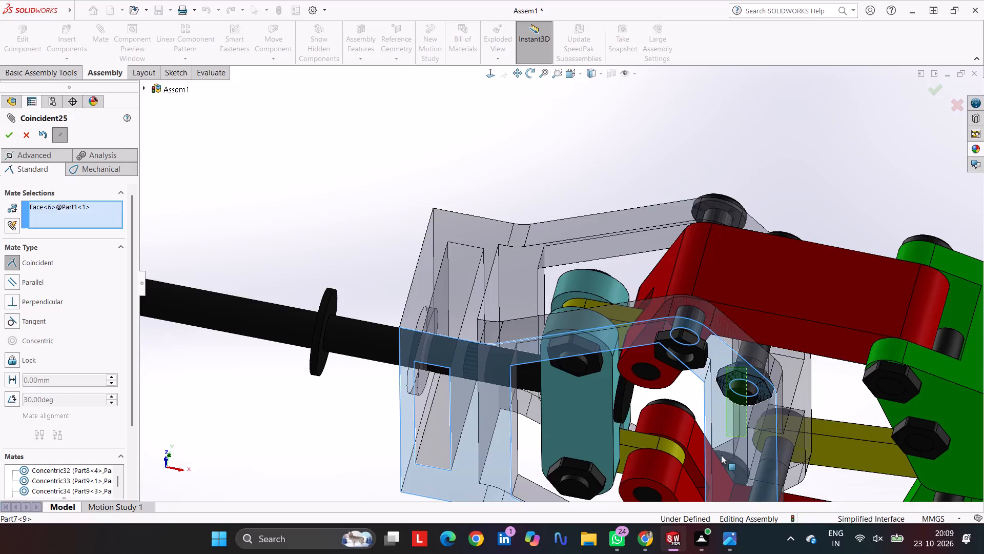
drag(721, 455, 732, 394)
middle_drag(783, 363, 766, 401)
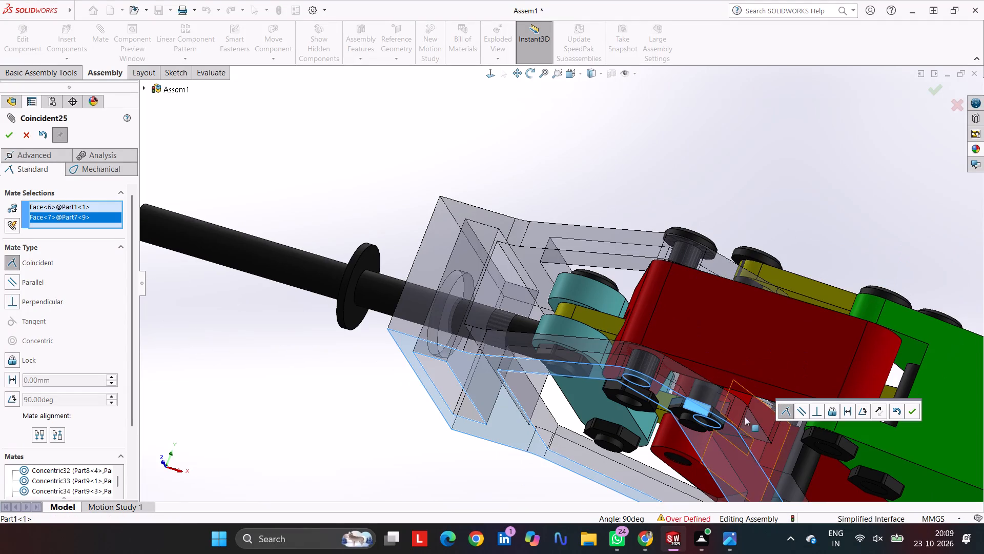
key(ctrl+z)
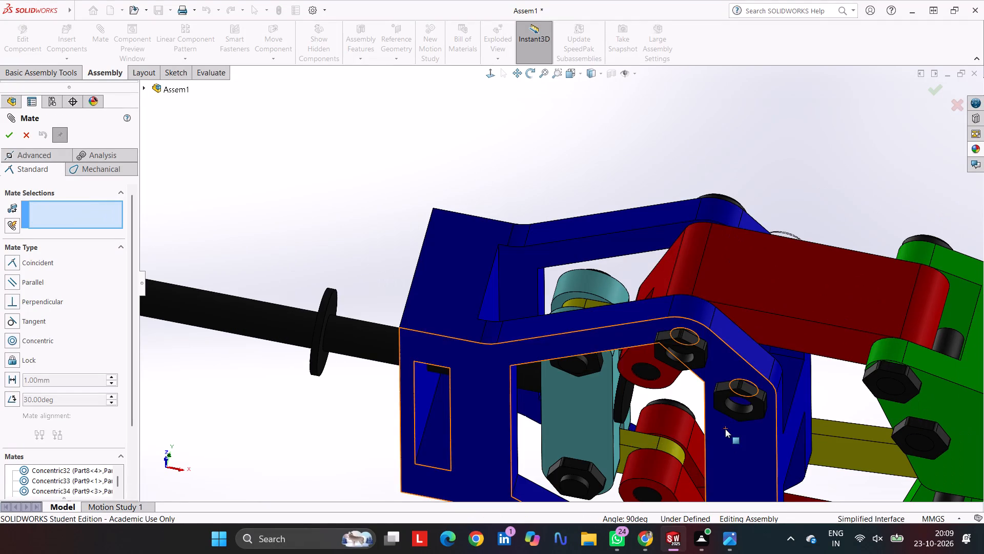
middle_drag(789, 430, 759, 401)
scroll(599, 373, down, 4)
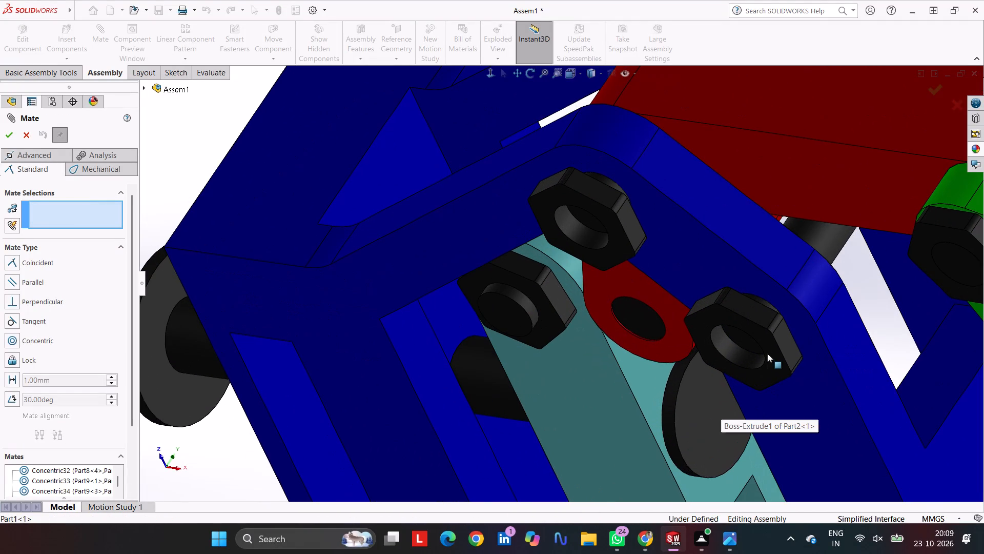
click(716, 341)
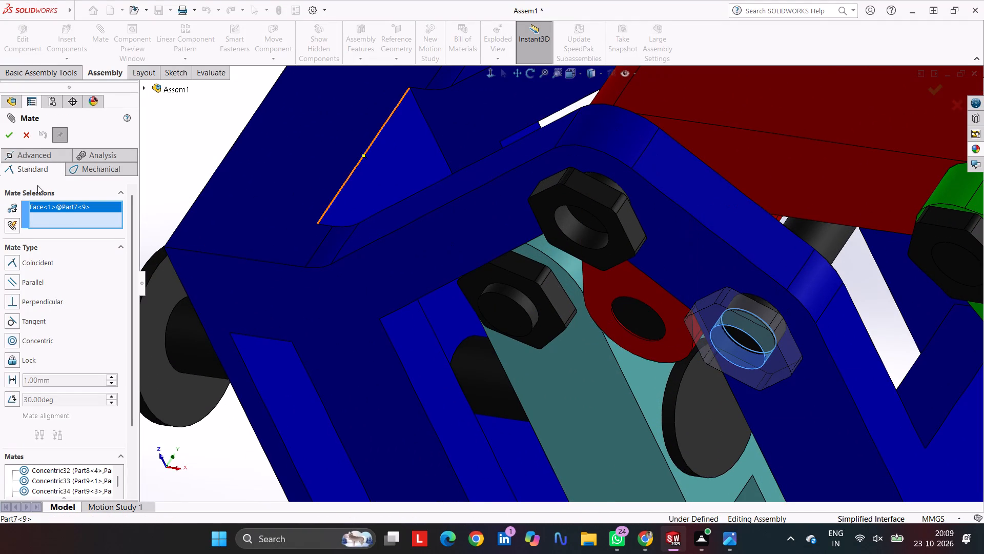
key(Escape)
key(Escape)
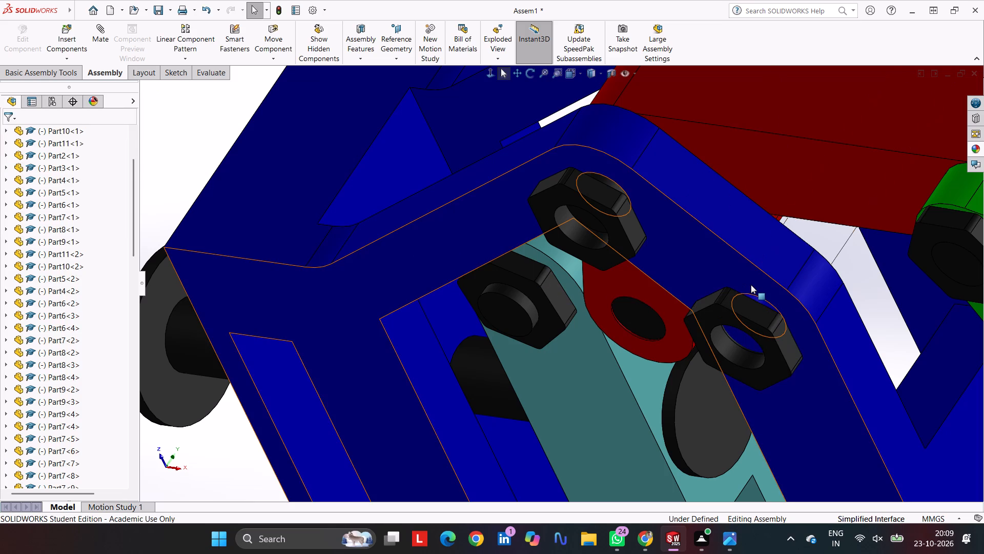
Pull nut Part7<9> away along its bolt and mate its inner face coincident with the outer face of blue frame Part1<1>.
click(751, 285)
middle_drag(790, 302, 774, 358)
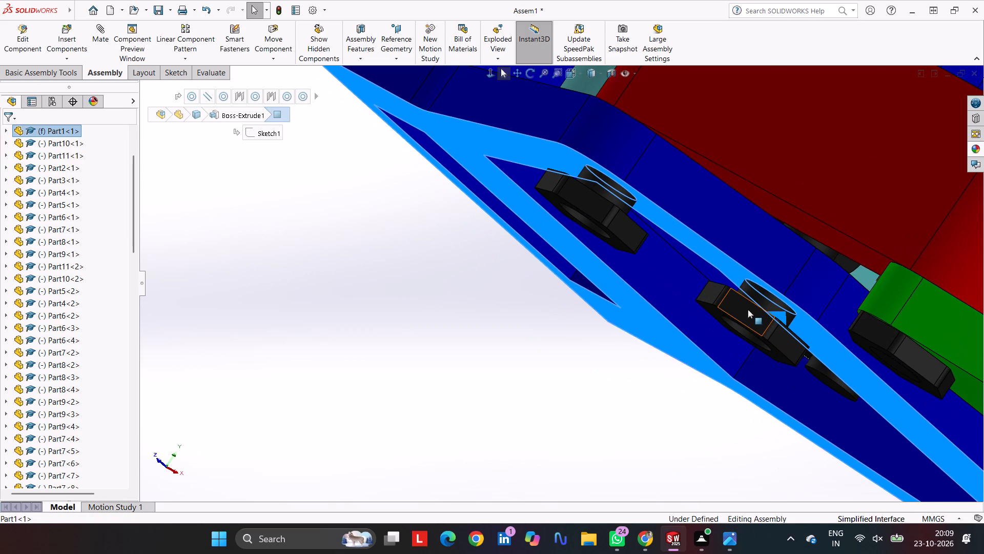
drag(746, 306, 525, 473)
middle_drag(562, 388, 537, 487)
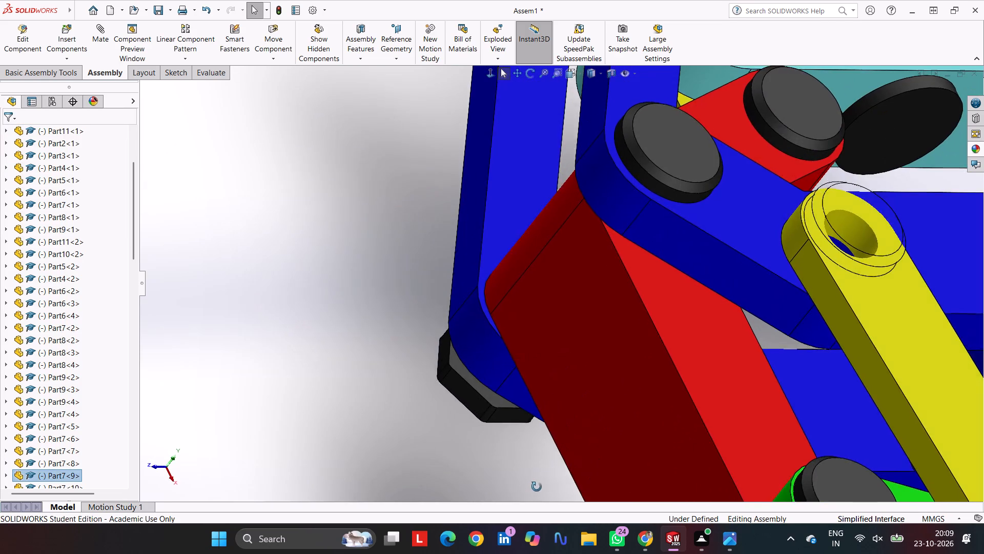
middle_drag(537, 487, 536, 484)
scroll(540, 477, up, 4)
scroll(537, 475, down, 3)
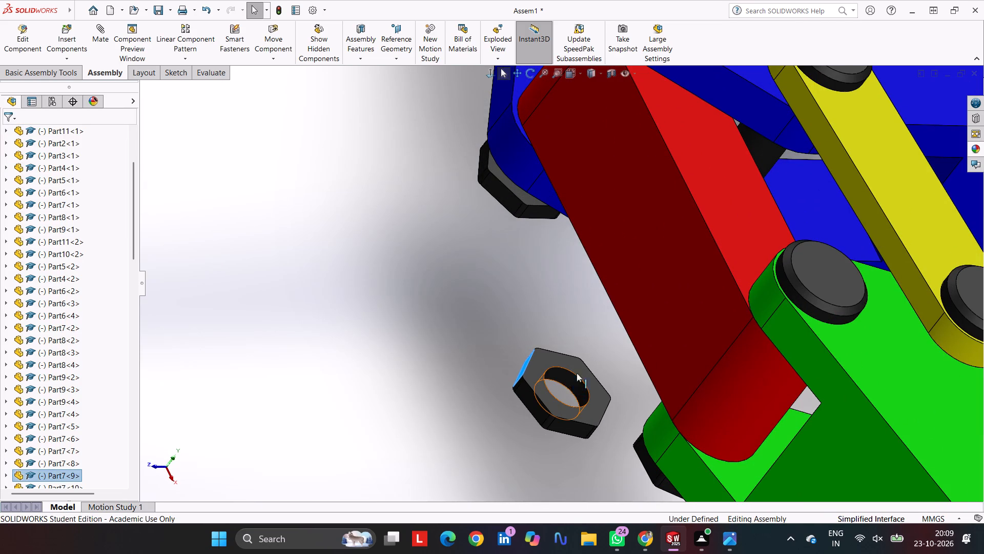
ctrl+click(575, 365)
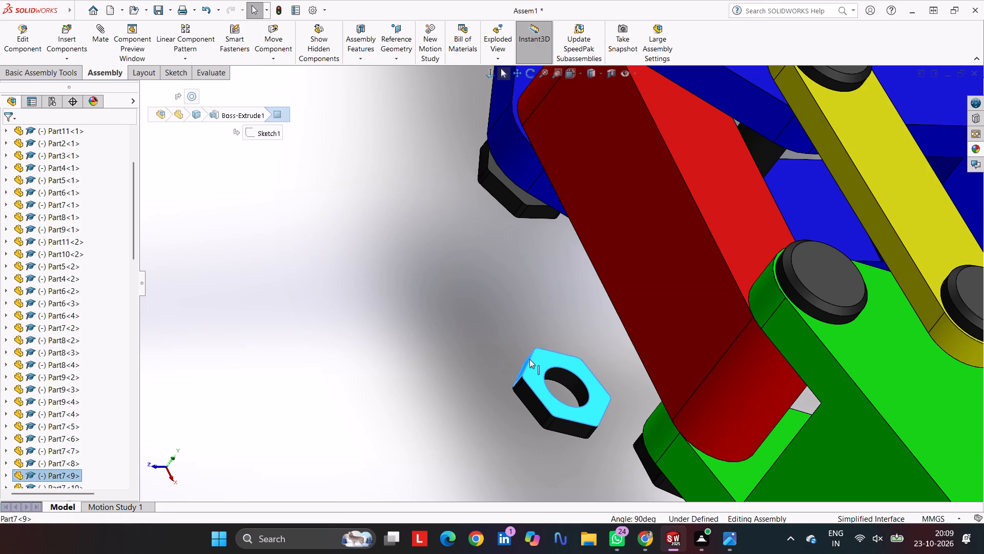
ctrl+click(525, 363)
middle_drag(427, 345, 457, 295)
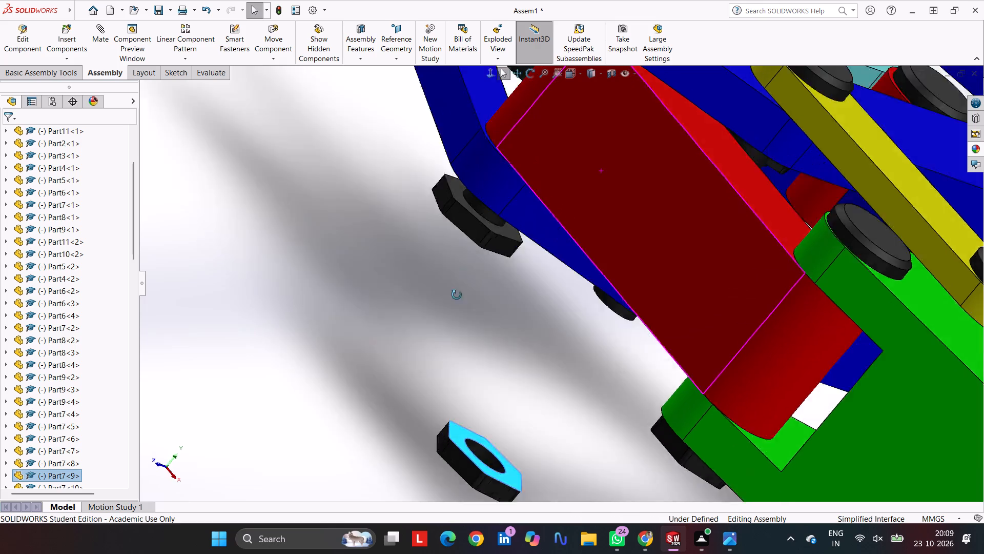
middle_drag(457, 295, 495, 235)
ctrl+click(484, 293)
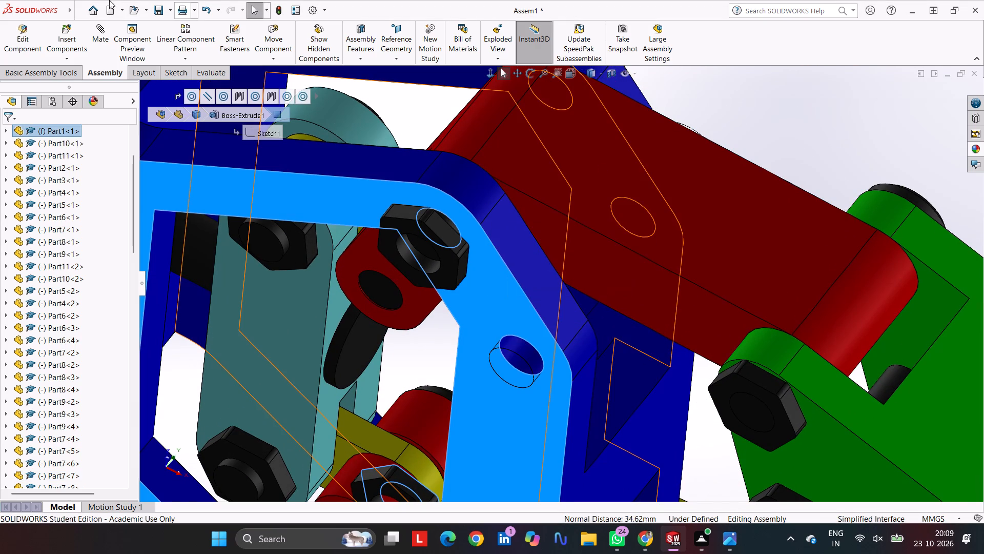
click(98, 33)
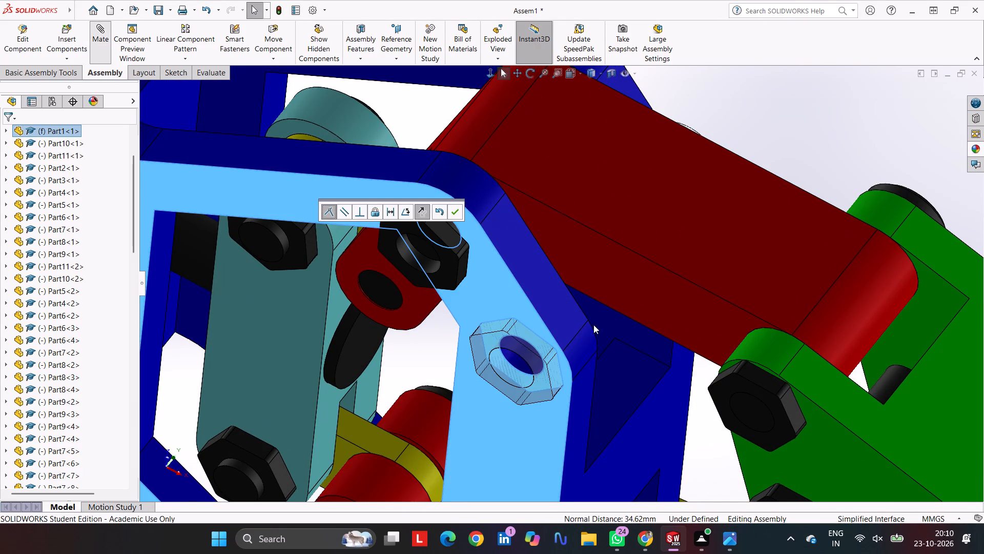
click(459, 212)
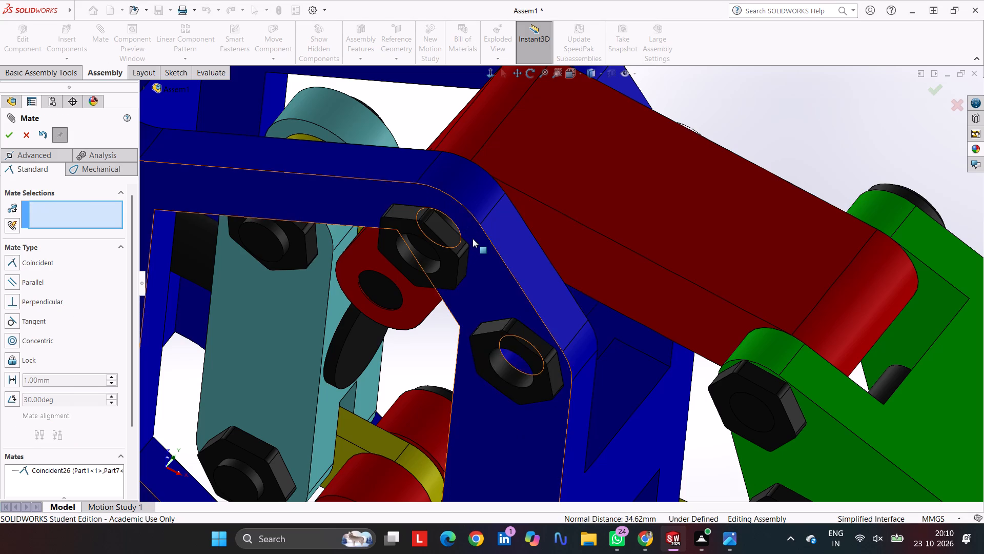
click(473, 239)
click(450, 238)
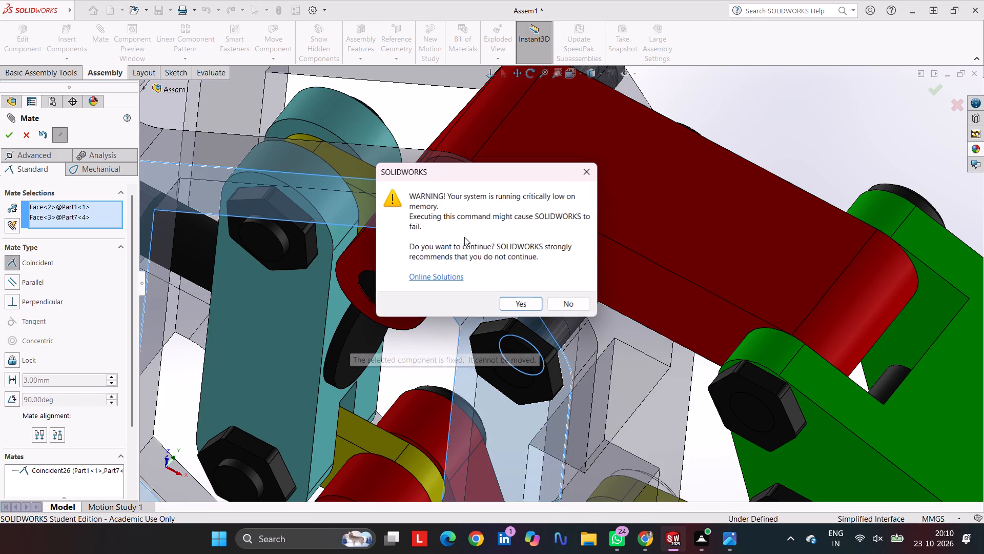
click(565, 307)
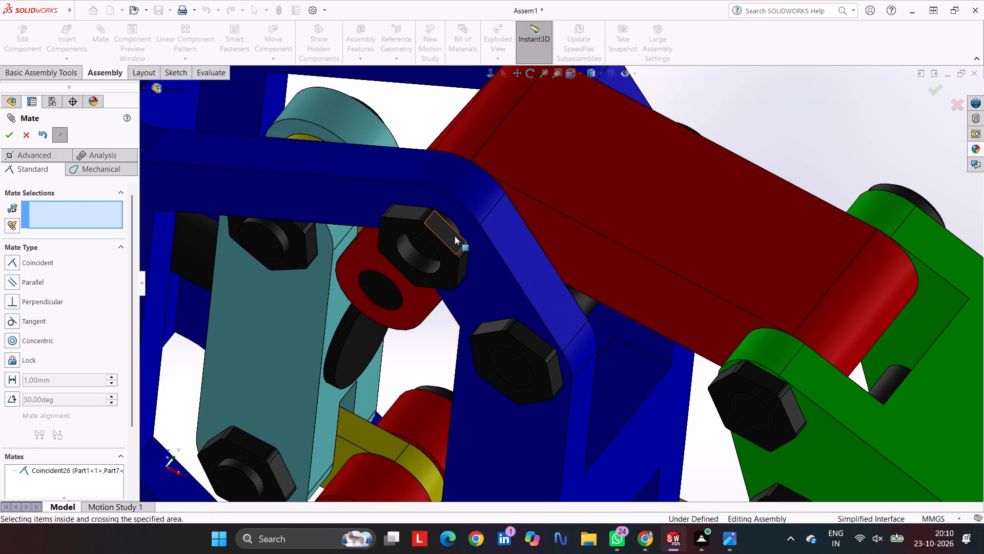
Pull nut Part7<4> away along its bolt and mate its inner face coincident with the outer face of blue frame Part1<1>.
drag(452, 236, 267, 392)
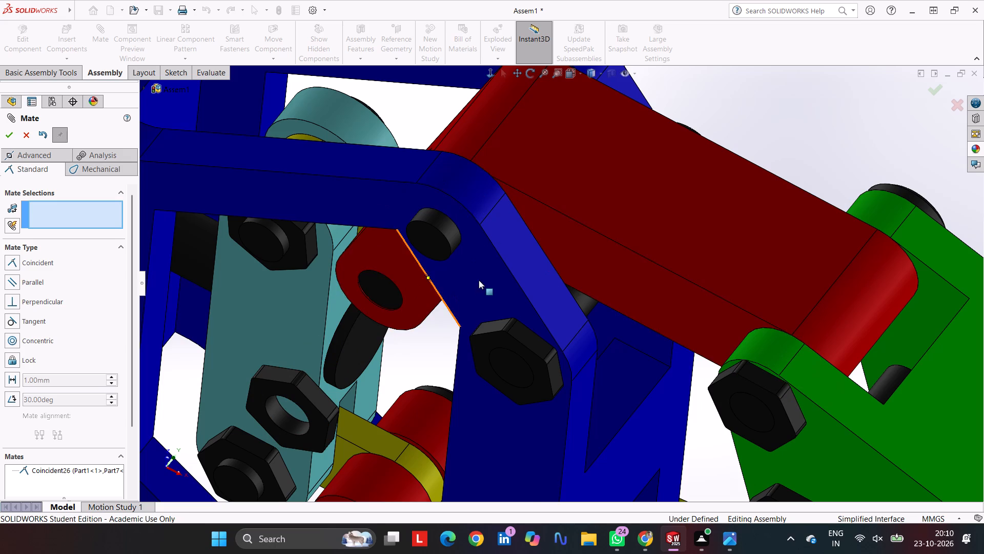
click(479, 280)
middle_drag(430, 233, 377, 375)
ctrl+click(346, 404)
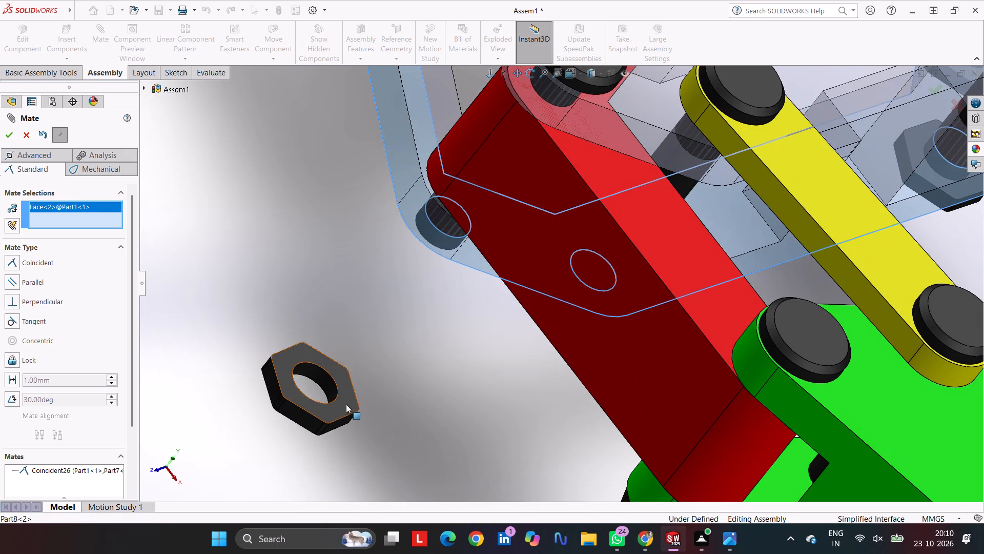
click(528, 306)
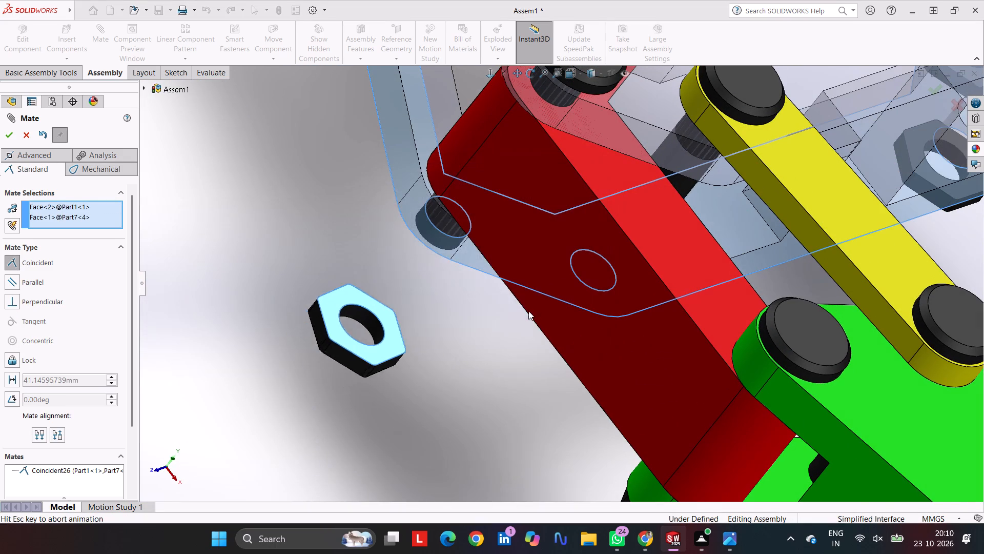
click(691, 350)
Pull the four unseated Part7 nuts away along their bolts, clear of green jaw Part11<1> and blue frame Part1<1>.
scroll(687, 350, up, 5)
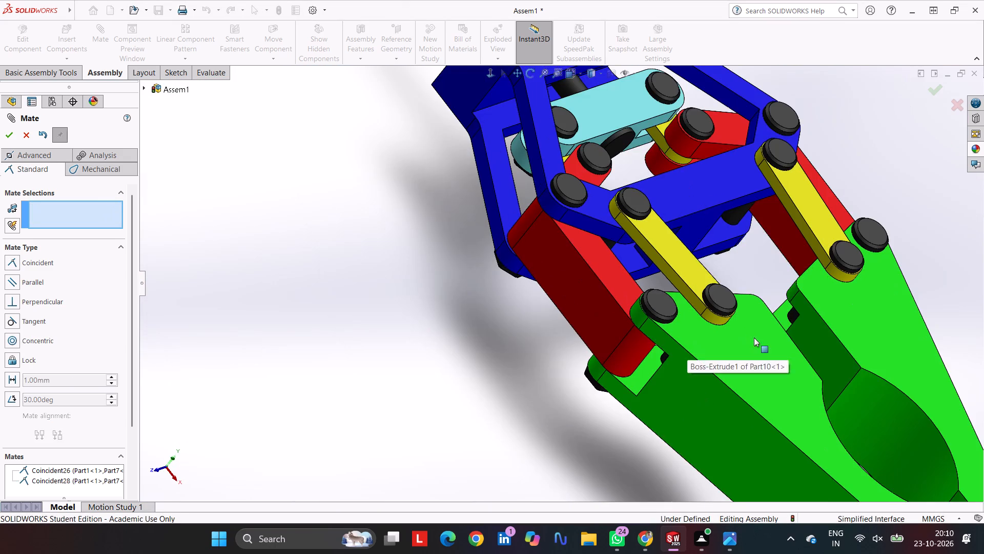
scroll(754, 338, up, 1)
middle_drag(754, 338, 818, 284)
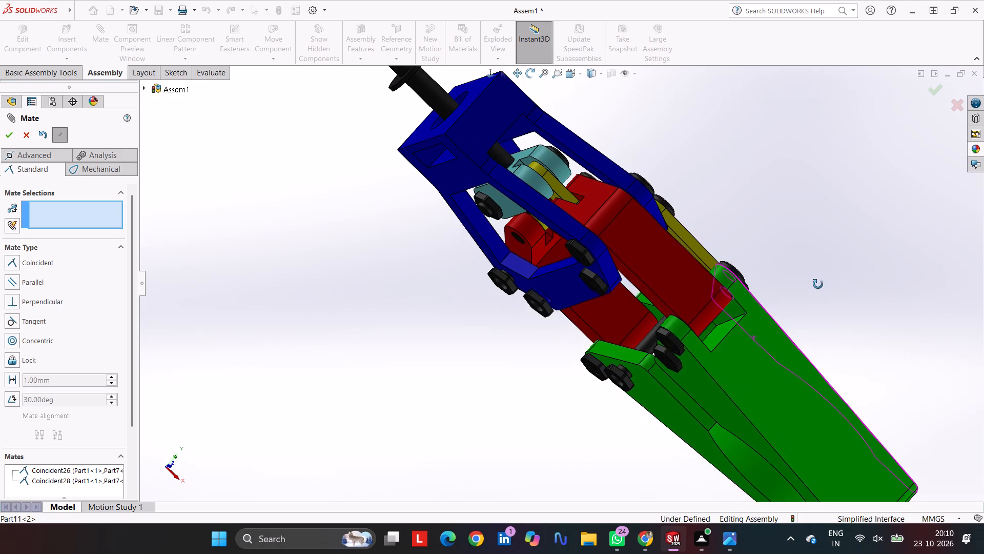
middle_drag(818, 284, 925, 287)
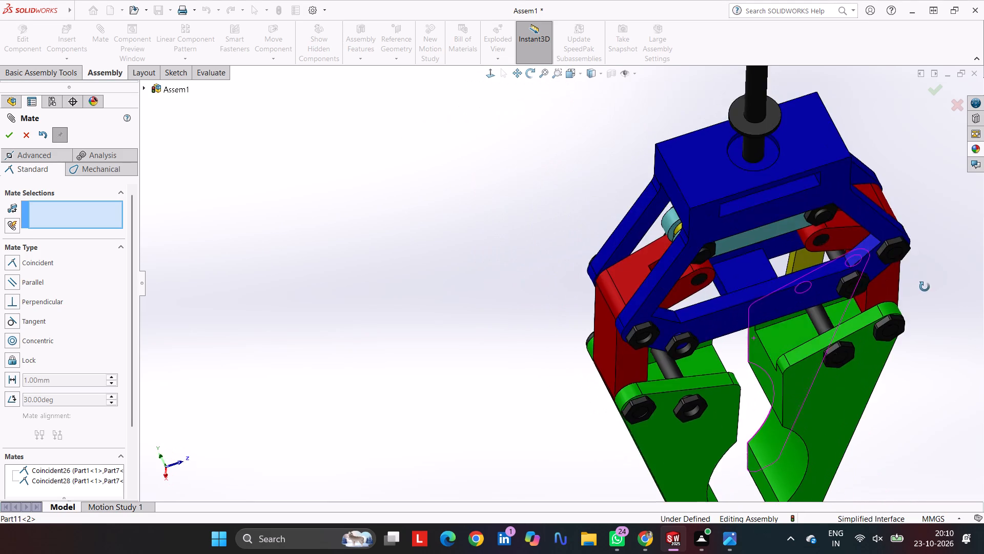
middle_drag(925, 287, 921, 313)
scroll(674, 386, down, 3)
click(733, 414)
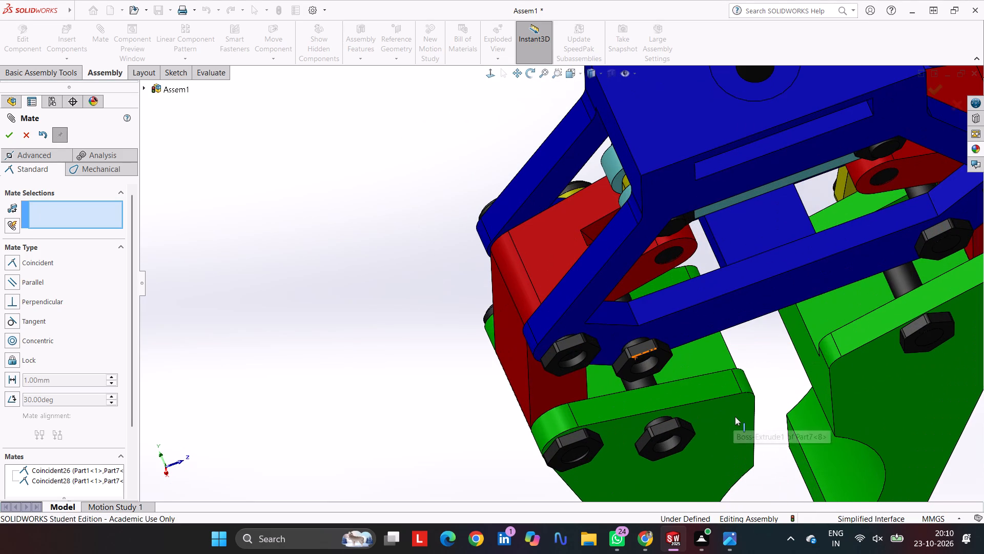
middle_drag(711, 350, 729, 400)
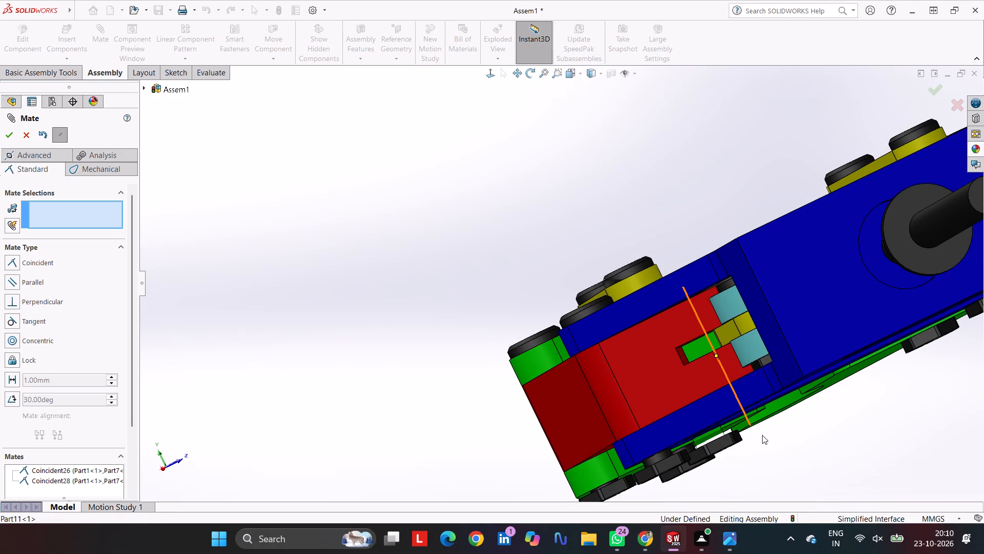
drag(723, 445, 747, 506)
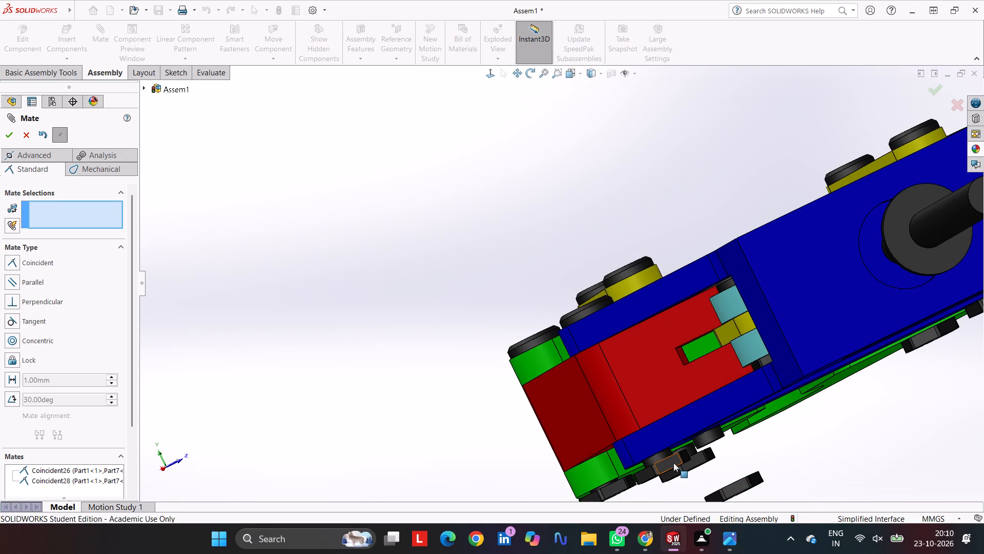
drag(673, 462, 705, 546)
drag(693, 460, 751, 553)
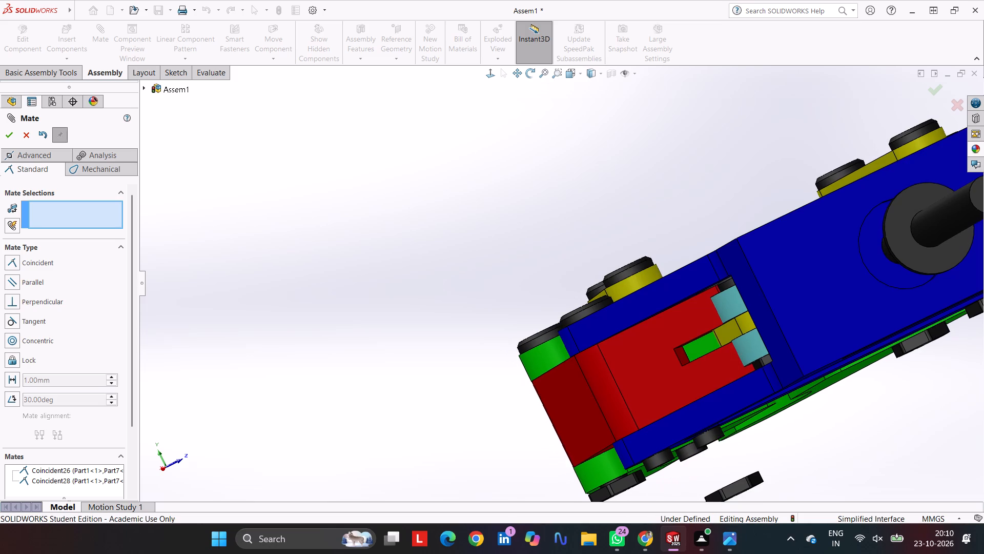
drag(751, 553, 749, 549)
middle_drag(690, 476, 720, 454)
drag(670, 468, 713, 535)
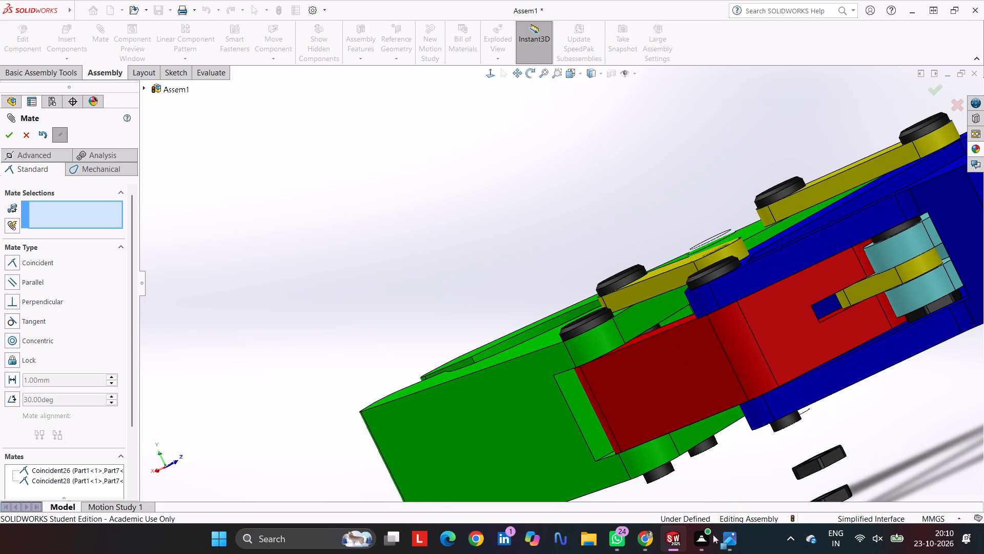
drag(713, 535, 713, 534)
middle_drag(730, 473, 766, 508)
scroll(738, 488, up, 2)
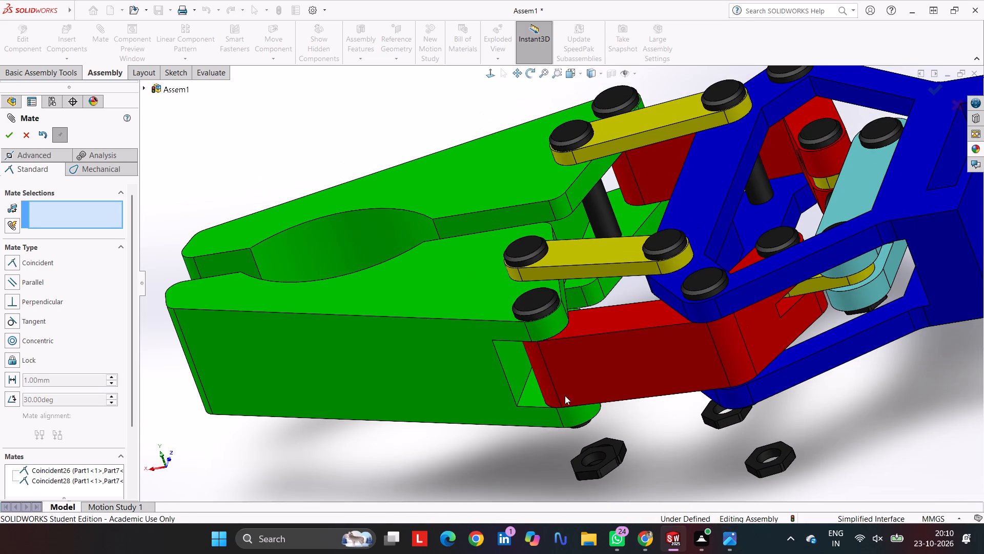
scroll(564, 394, down, 3)
drag(627, 428, 610, 490)
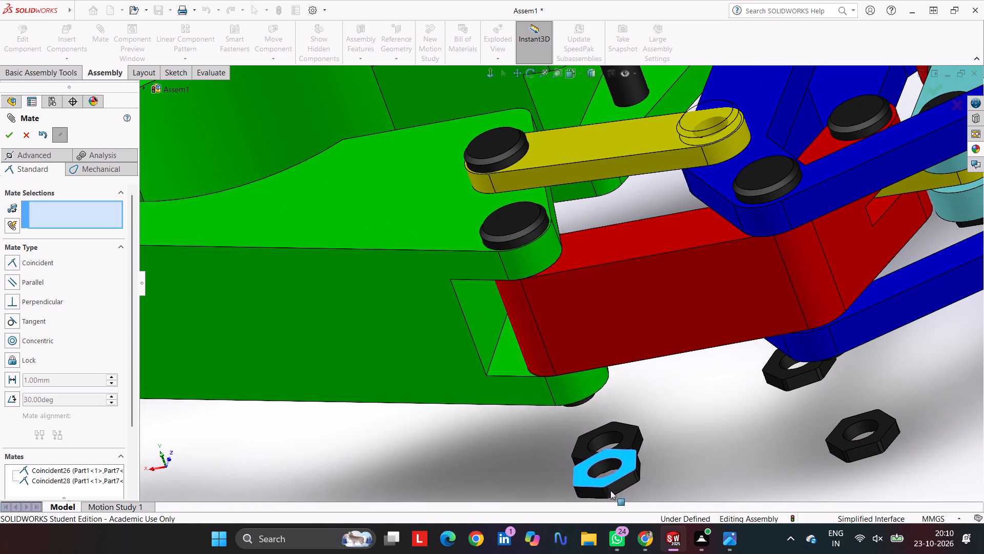
drag(610, 490, 598, 494)
drag(625, 437, 658, 377)
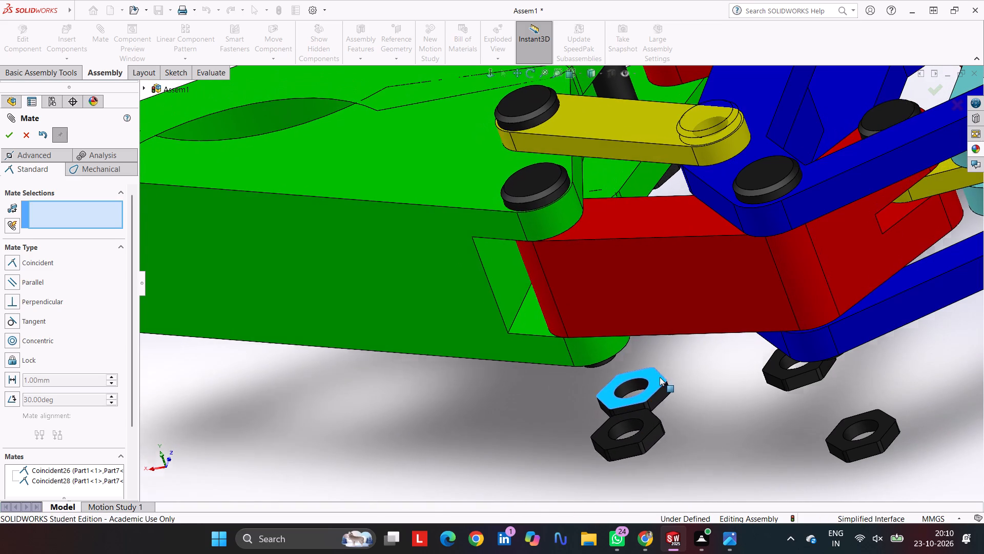
Mate the inner face of nut Part7<7> coincident with the outer face of green jaw Part11<1>.
middle_drag(690, 419, 631, 310)
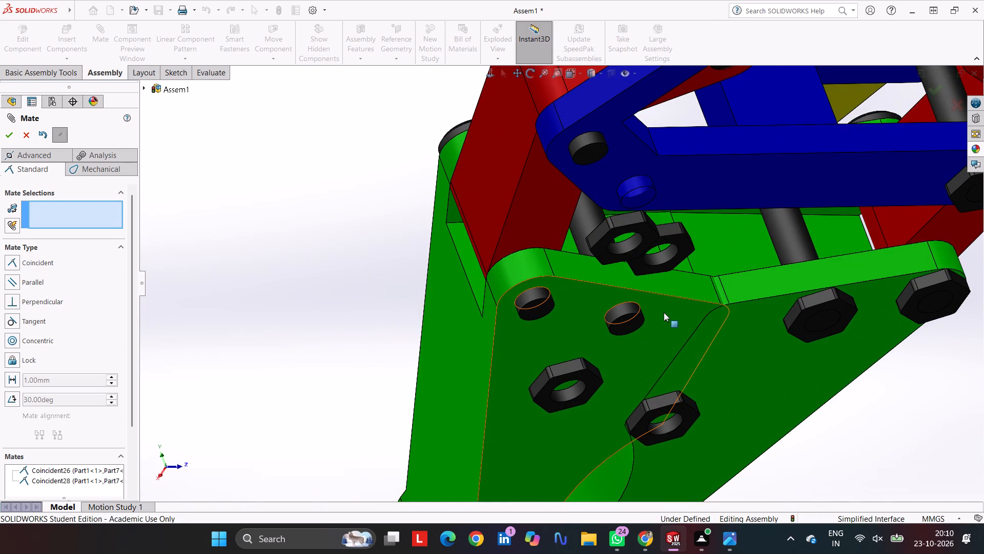
click(665, 312)
middle_drag(690, 305, 733, 410)
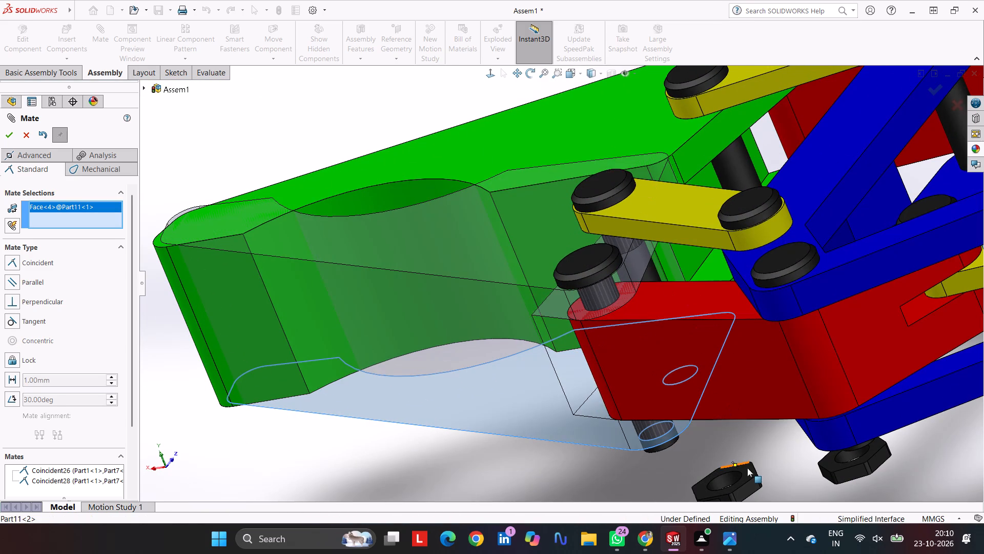
click(747, 468)
click(895, 457)
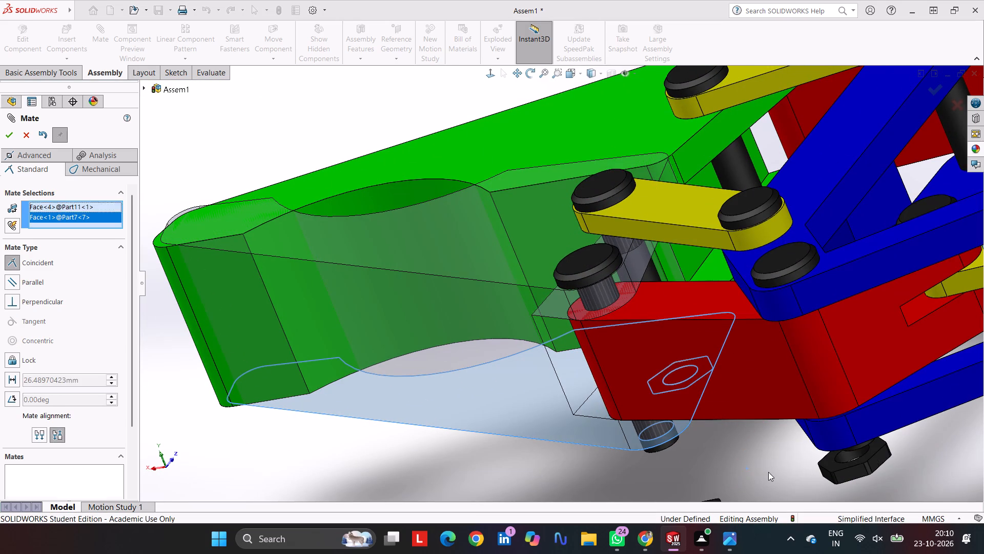
Mate the inner face of nut Part7<10> coincident with the outer face of green jaw Part11<1>.
middle_drag(764, 471, 733, 385)
scroll(772, 496, up, 4)
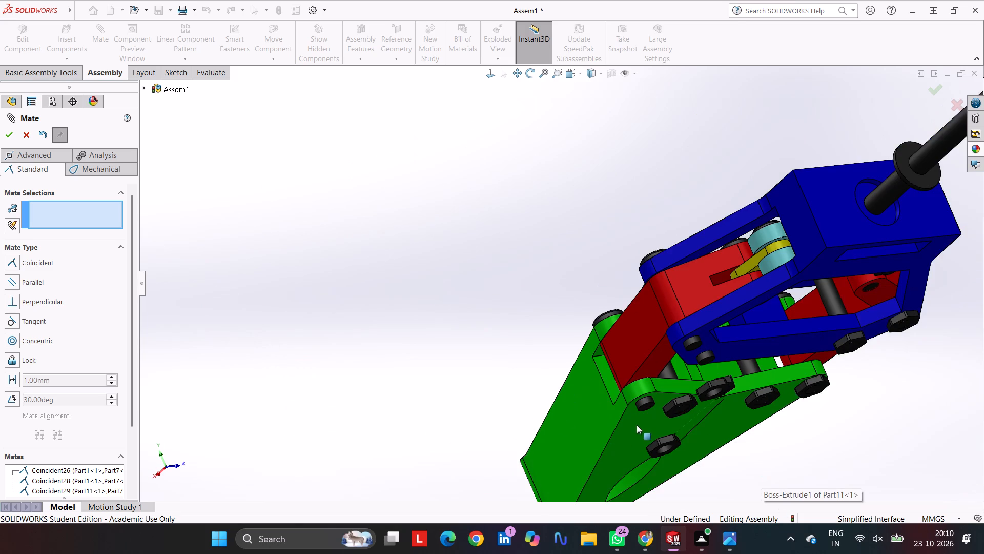
scroll(637, 423, down, 5)
click(620, 381)
middle_drag(633, 342, 684, 442)
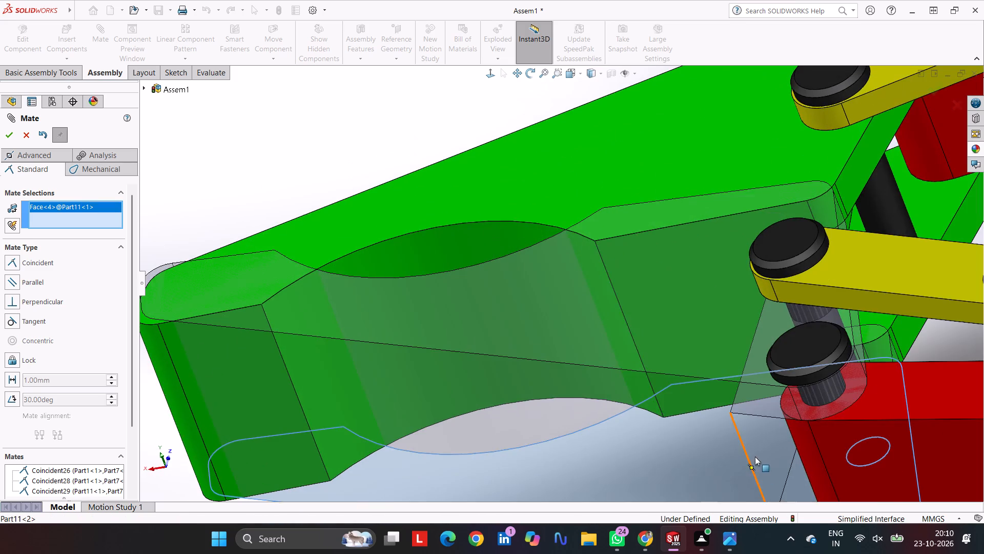
scroll(754, 453, up, 4)
scroll(728, 449, down, 5)
click(714, 367)
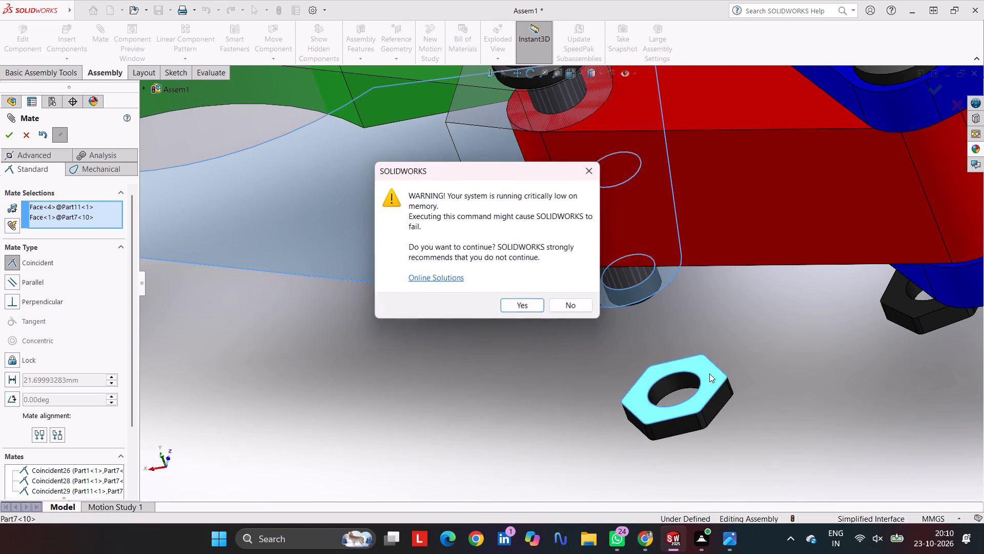
click(523, 300)
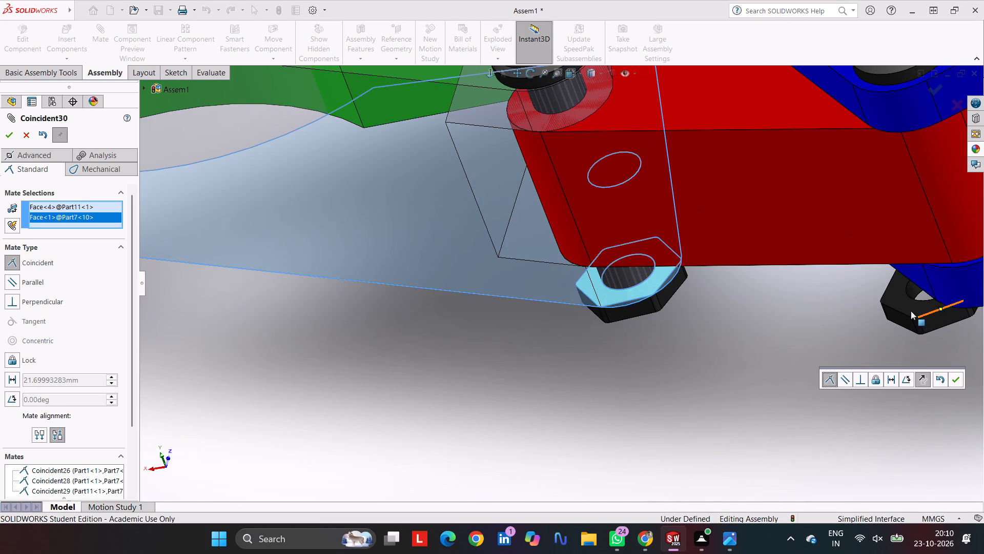
click(957, 375)
Mate the inner face of nut Part7<8> coincident with the outer face of blue frame Part1<1>.
click(915, 308)
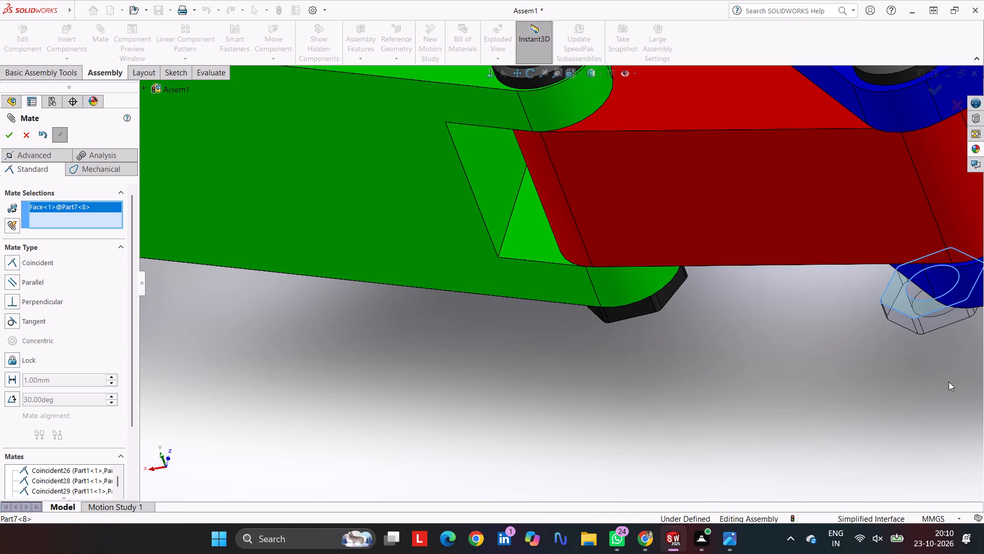
middle_drag(944, 382, 859, 320)
click(912, 219)
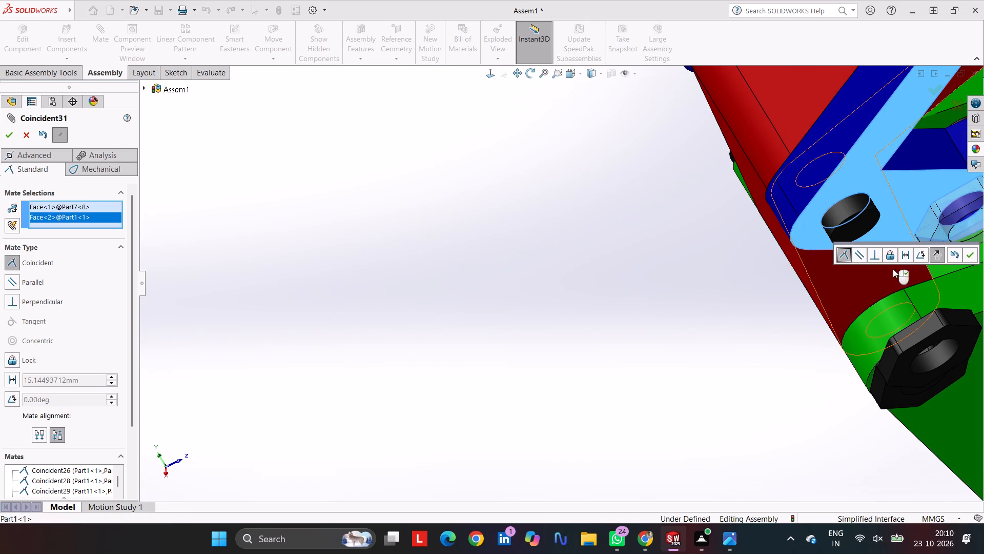
key(Return)
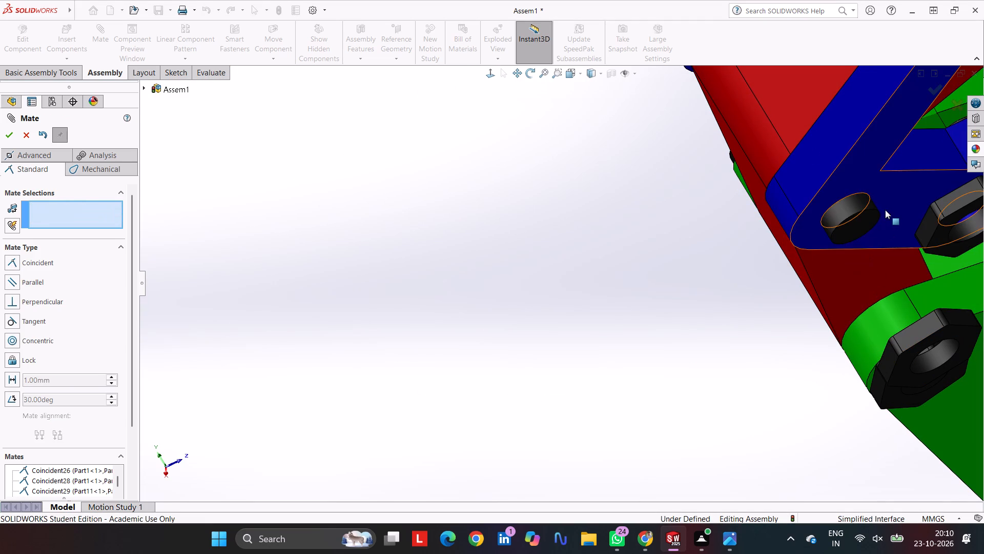
Mate the remaining loose nut's inner face coincident with the outer face of blue frame Part1<1> and finish mating.
click(890, 204)
middle_drag(814, 235, 862, 347)
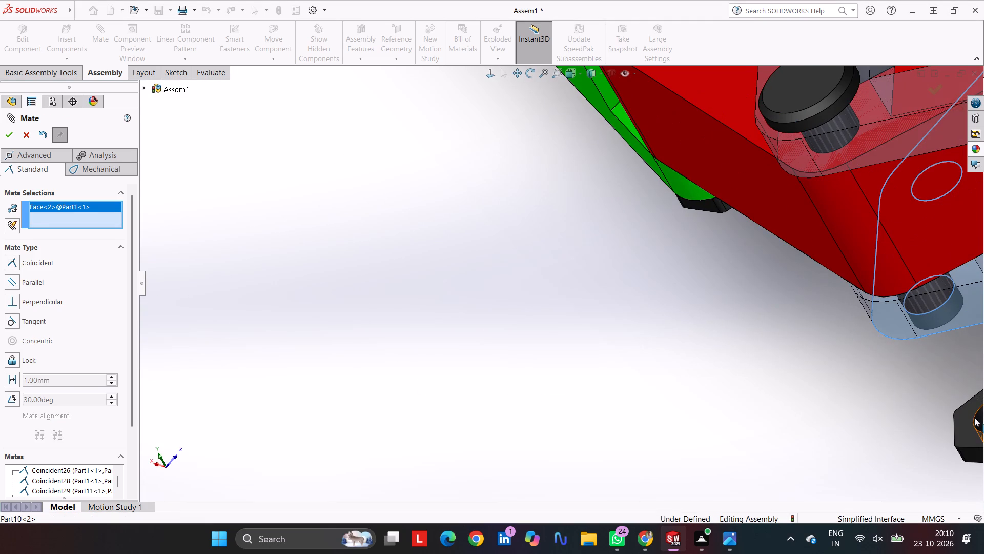
click(958, 426)
key(Return)
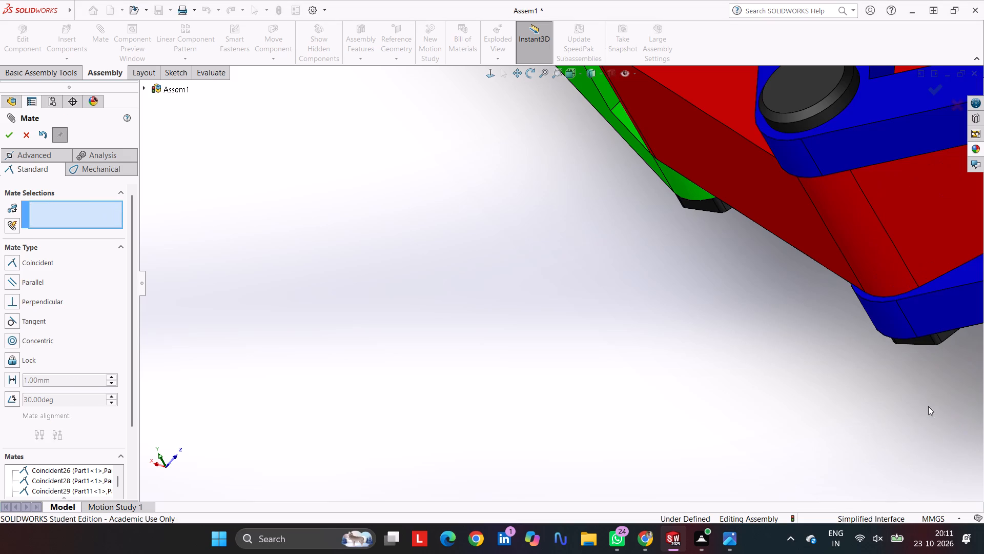
scroll(880, 412, up, 7)
drag(928, 234, 887, 224)
click(873, 315)
key(ctrl+7)
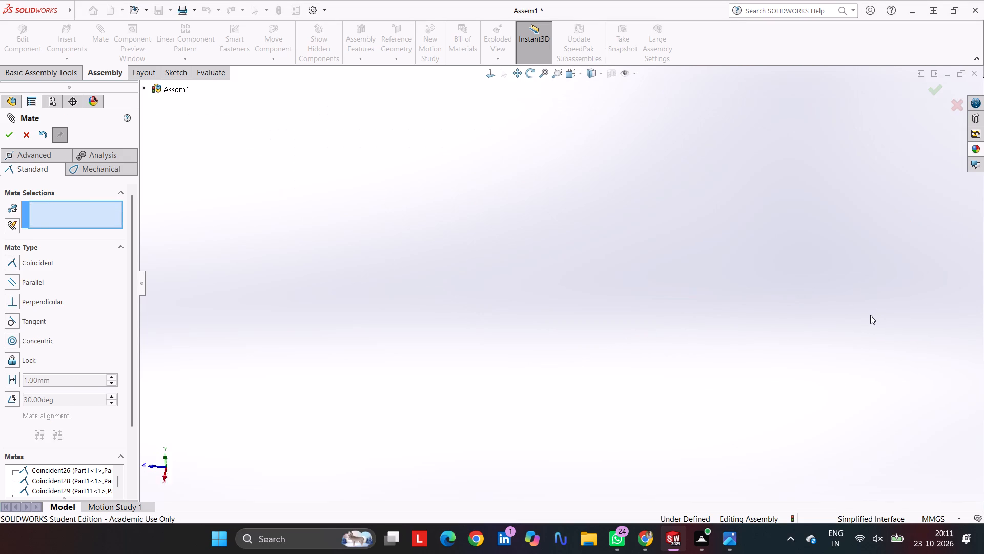
scroll(744, 303, down, 1)
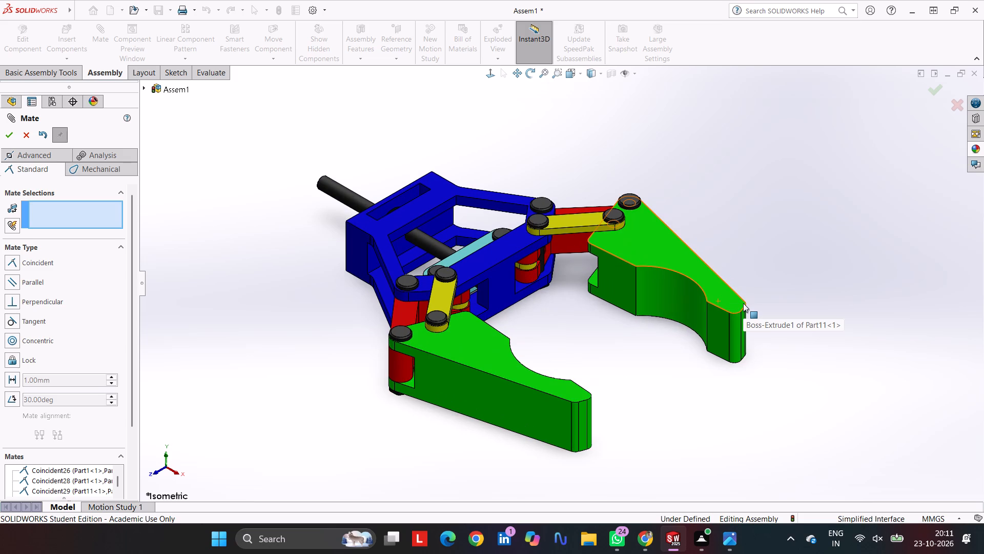
click(10, 135)
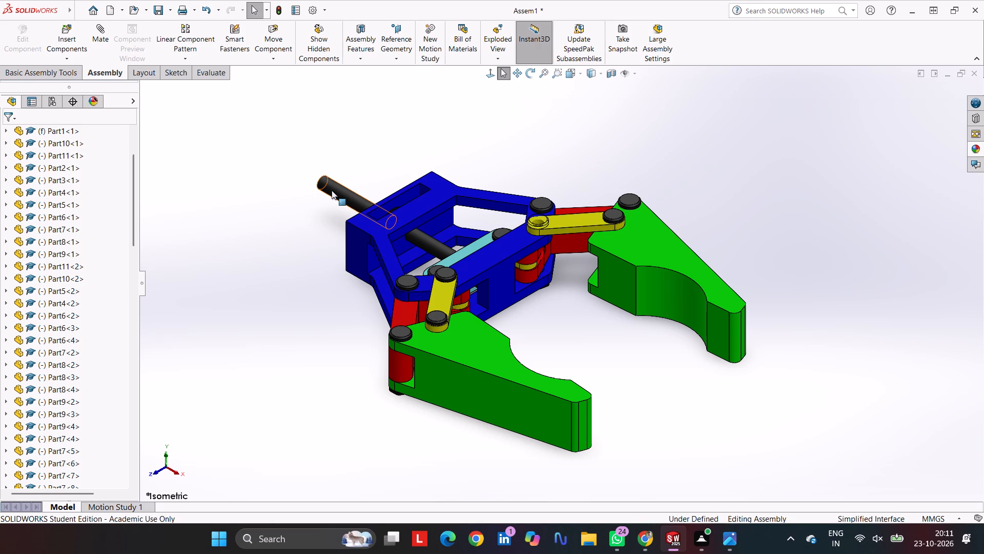
Slide the black rod Part3<1> back and forth along its axis to check the opening and closing of the jaws.
drag(332, 189, 319, 181)
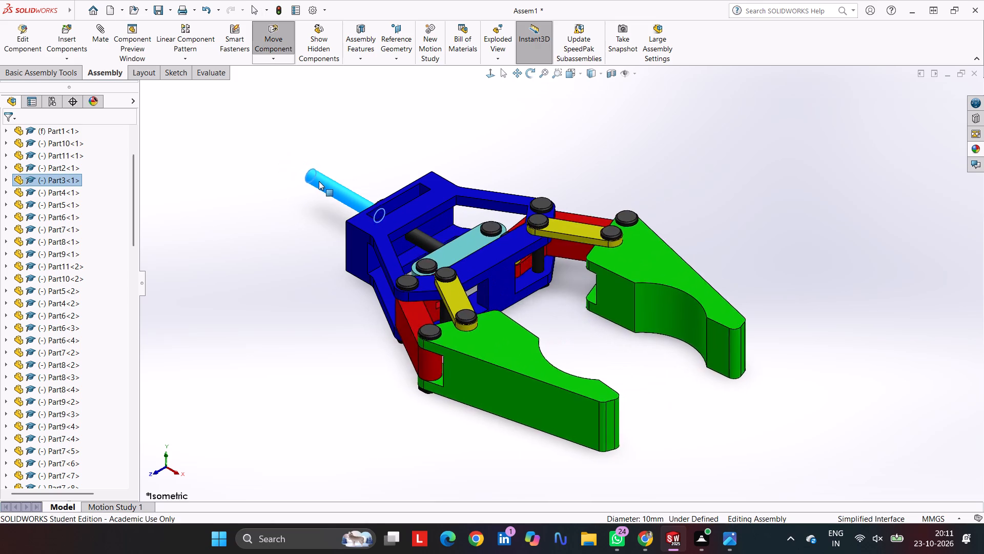
drag(319, 181, 313, 167)
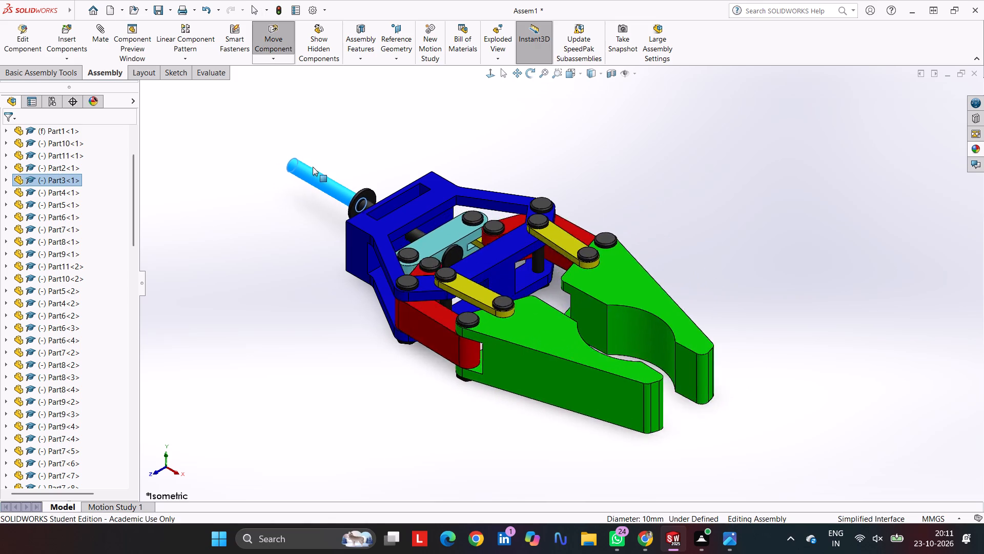
drag(313, 167, 340, 177)
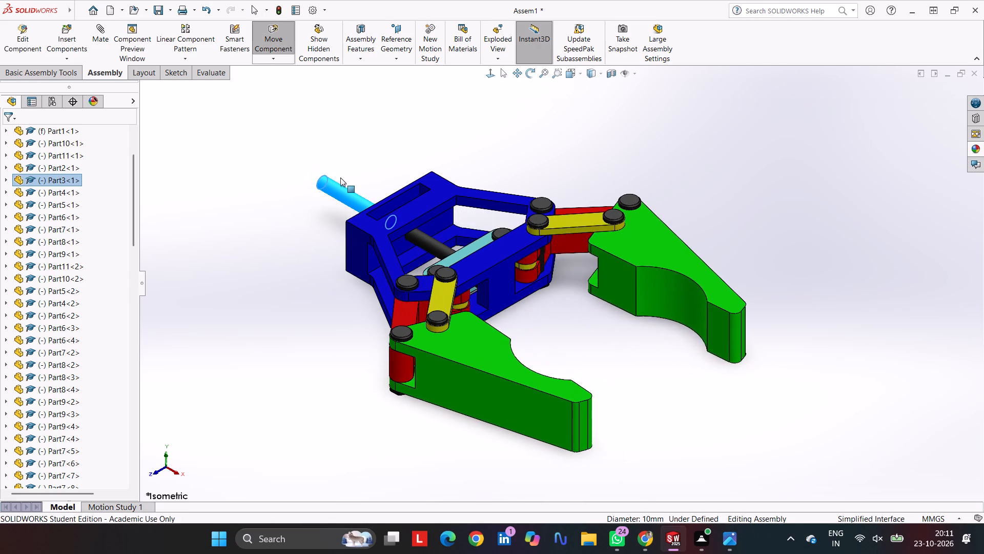
drag(340, 177, 303, 154)
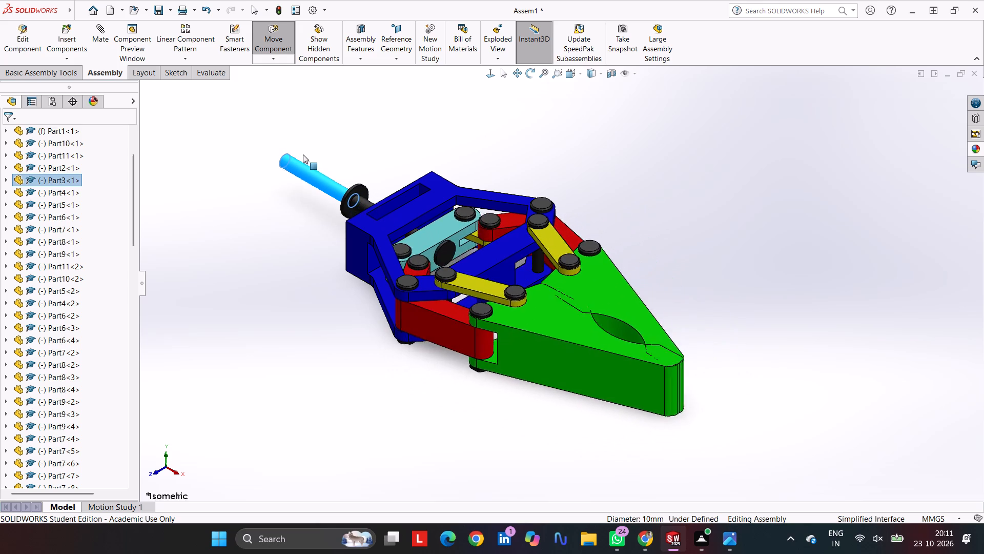
drag(303, 154, 324, 158)
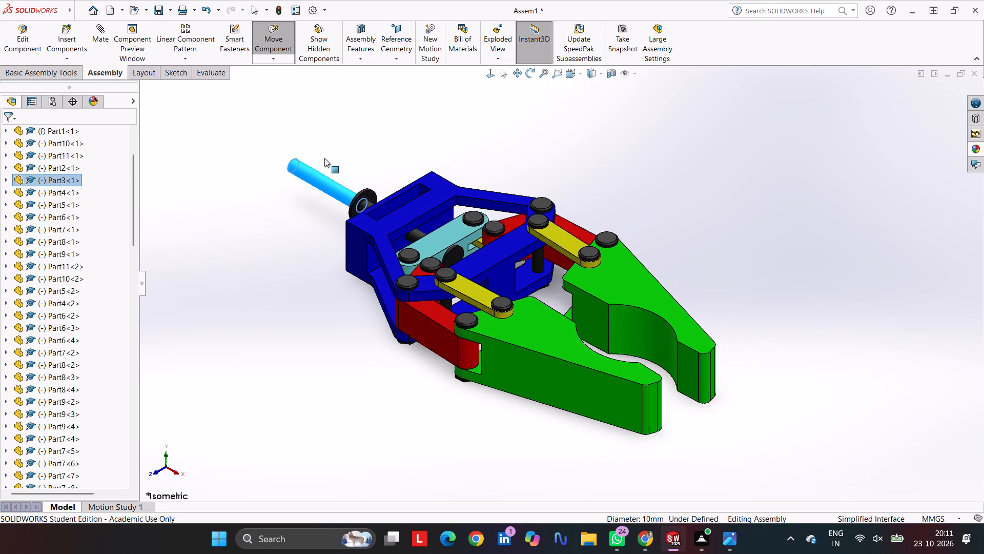
drag(324, 158, 337, 166)
click(358, 152)
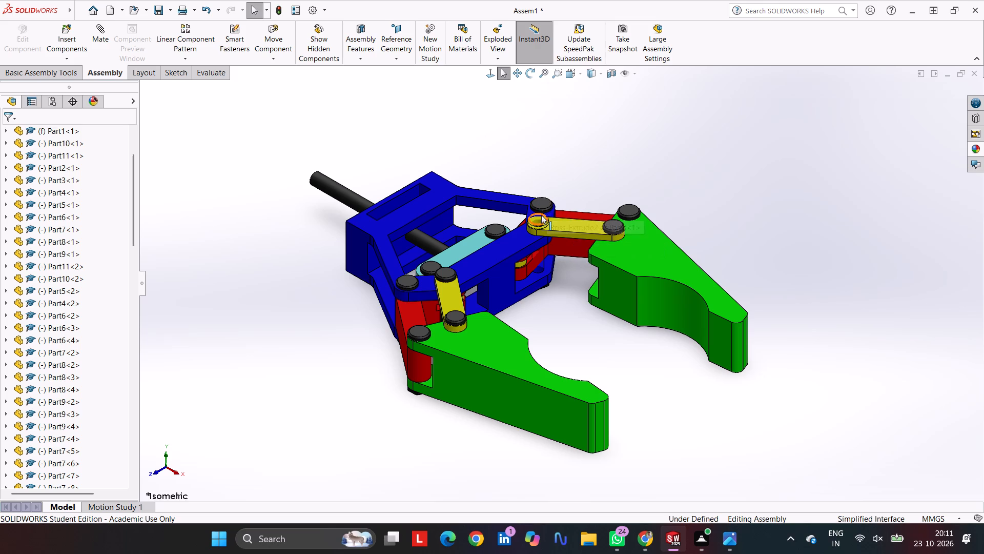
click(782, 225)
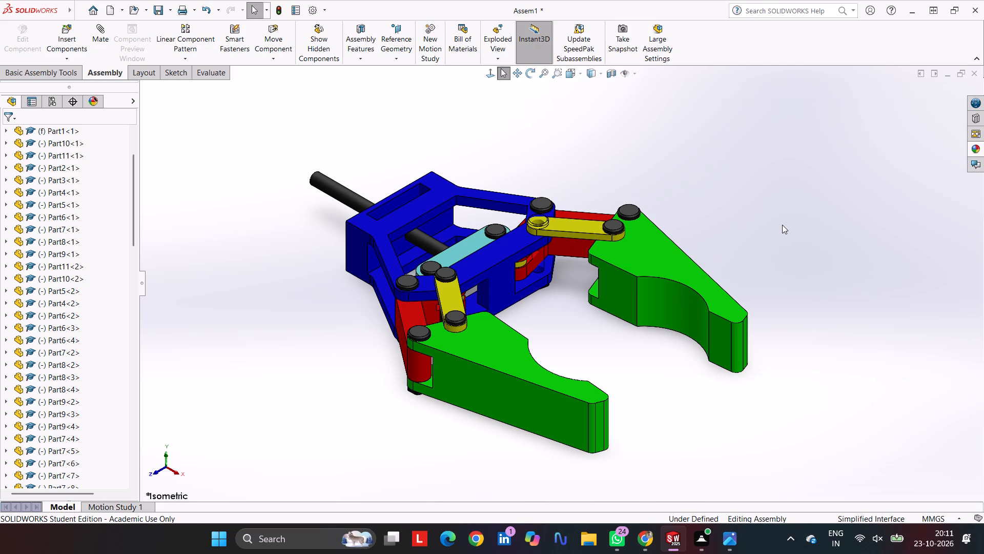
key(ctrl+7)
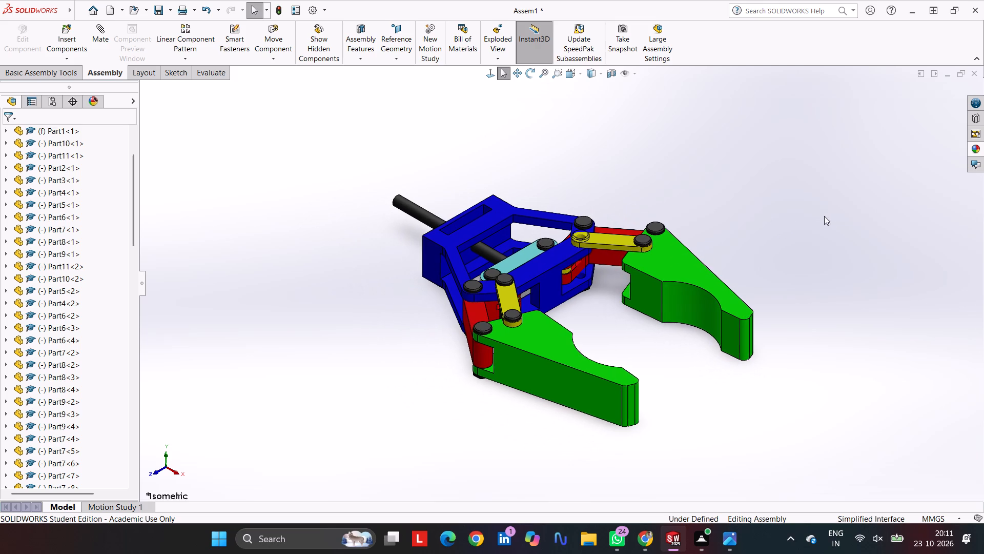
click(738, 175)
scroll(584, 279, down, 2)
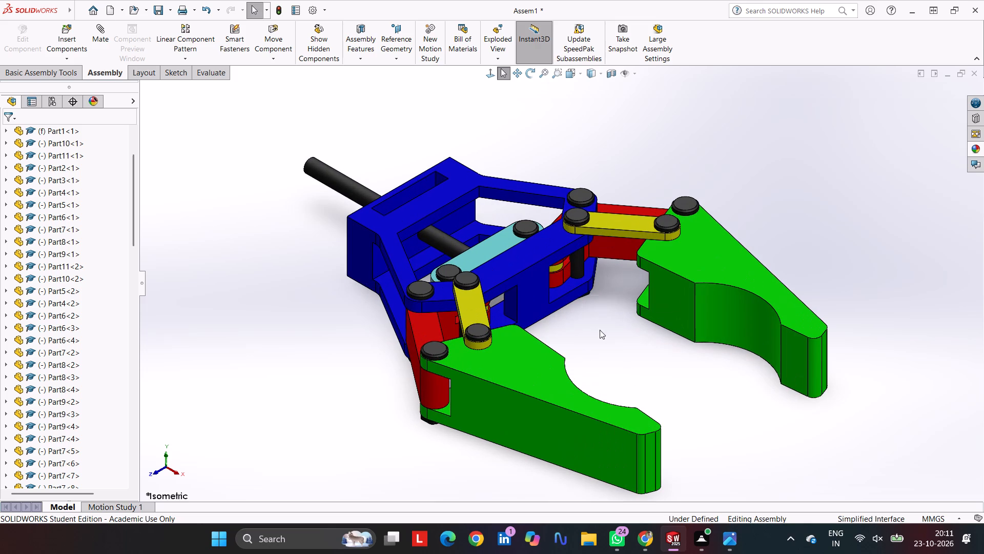
Slide the black rod Part3<1> slightly outward along its axis to reposition the linkage and green jaws.
scroll(670, 366, up, 1)
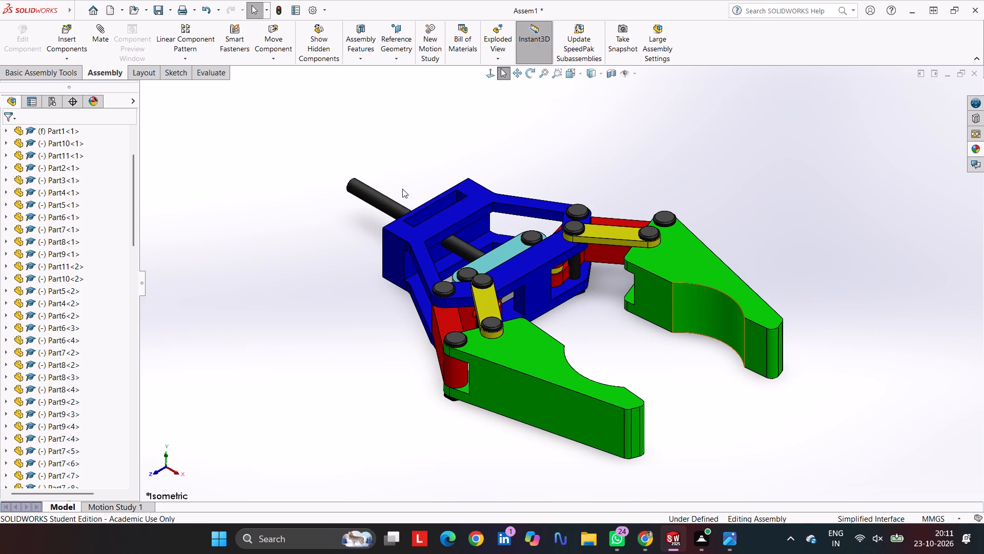
drag(396, 206, 385, 197)
click(801, 174)
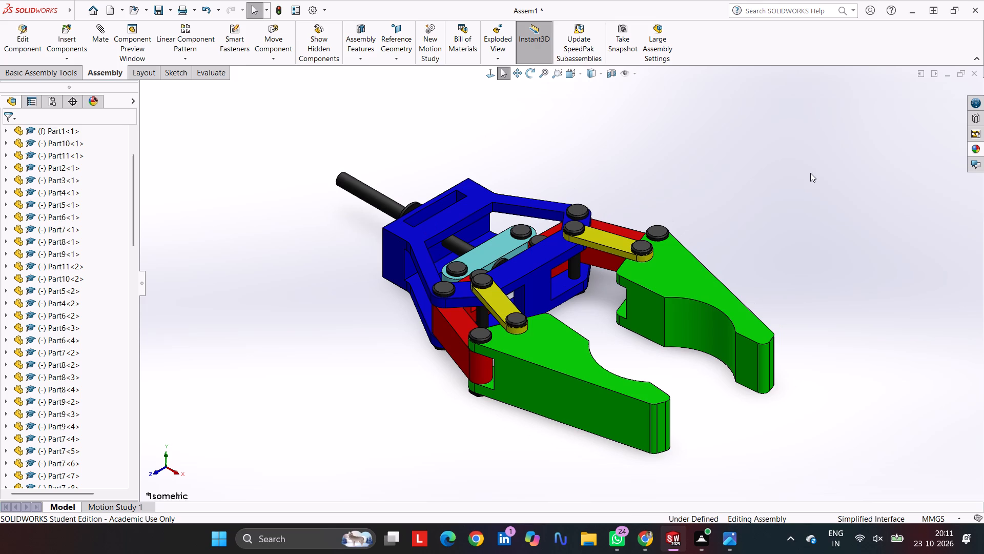
key(ctrl+d)
Save the assembly and all modified parts with a rebuild, naming it "Manual Mechanical Gripper Assembly" and copying that name for reuse.
key(ctrl+s)
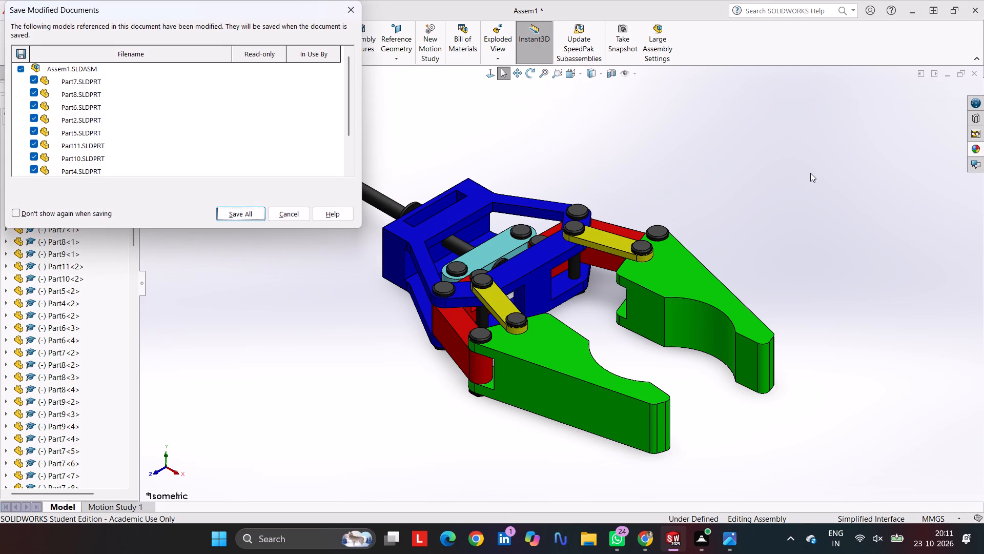
click(243, 217)
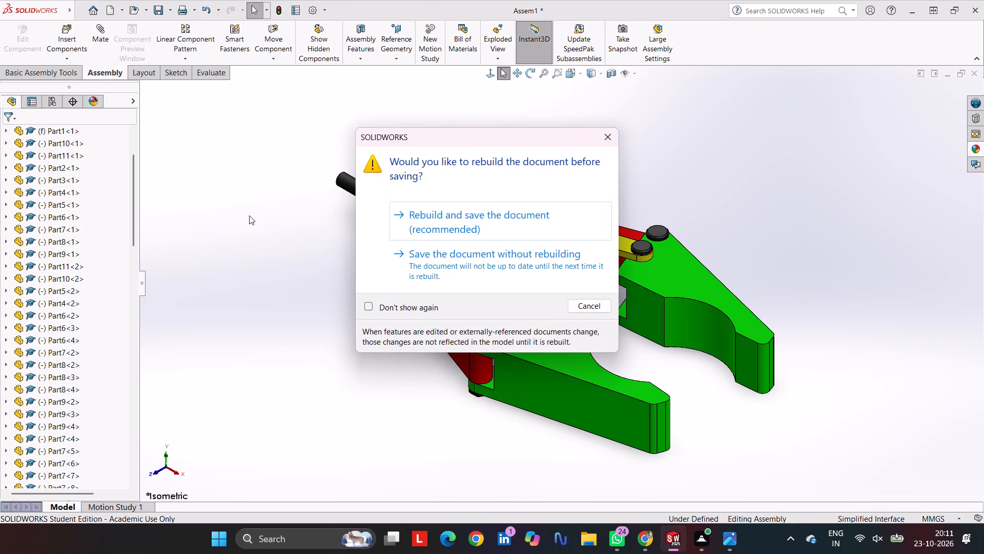
click(475, 211)
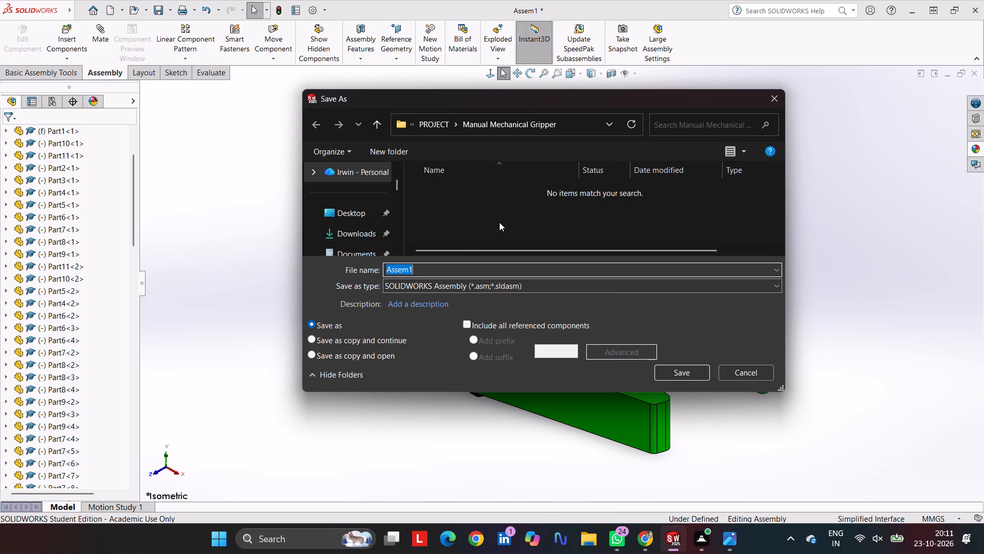
key(super+v)
click(470, 446)
key(ctrl+v)
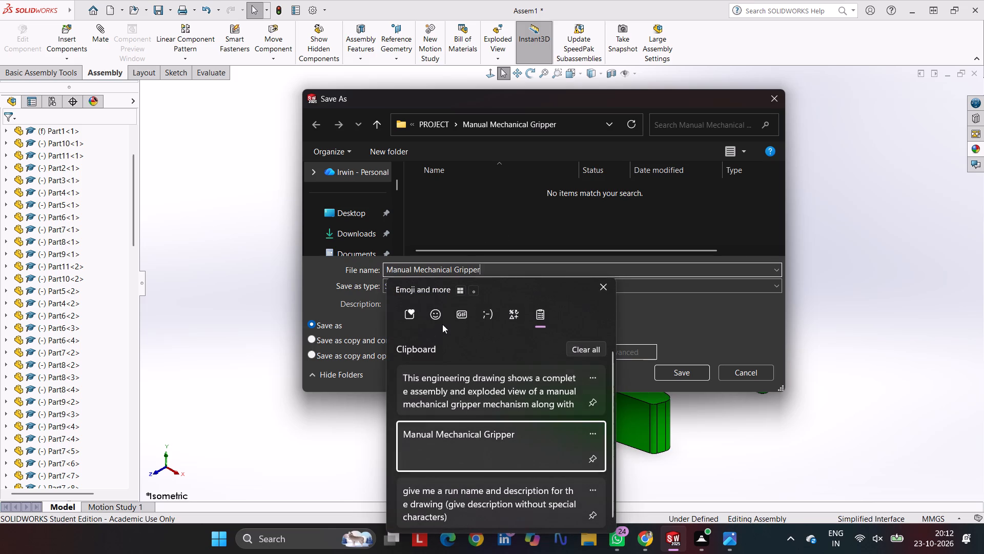
key(space)
text(a)
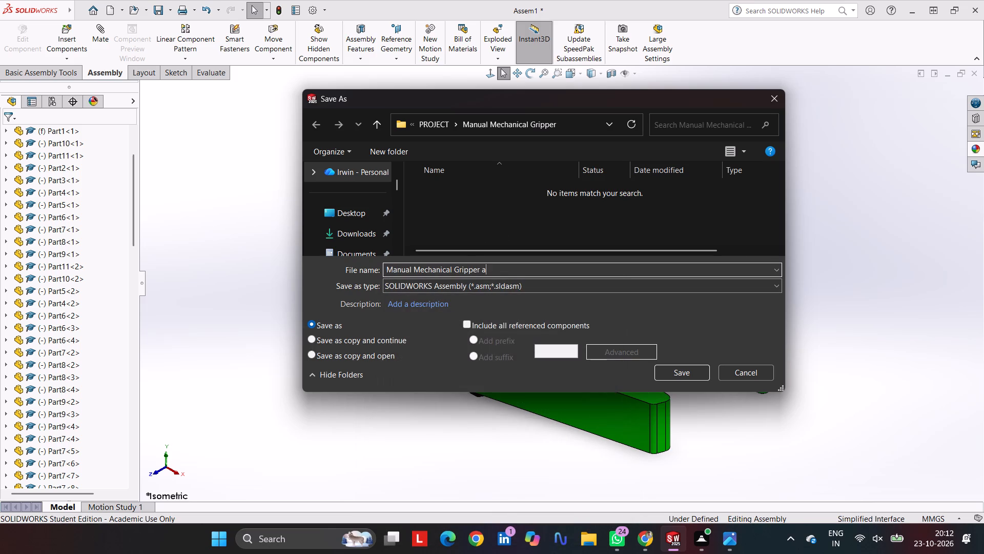
text(SS)
key(BackSpace)
key(BackSpace)
key(BackSpace)
key(a)
text(ss)
key(e)
text(mbly)
drag(526, 269, 238, 276)
key(ctrl+c)
click(690, 376)
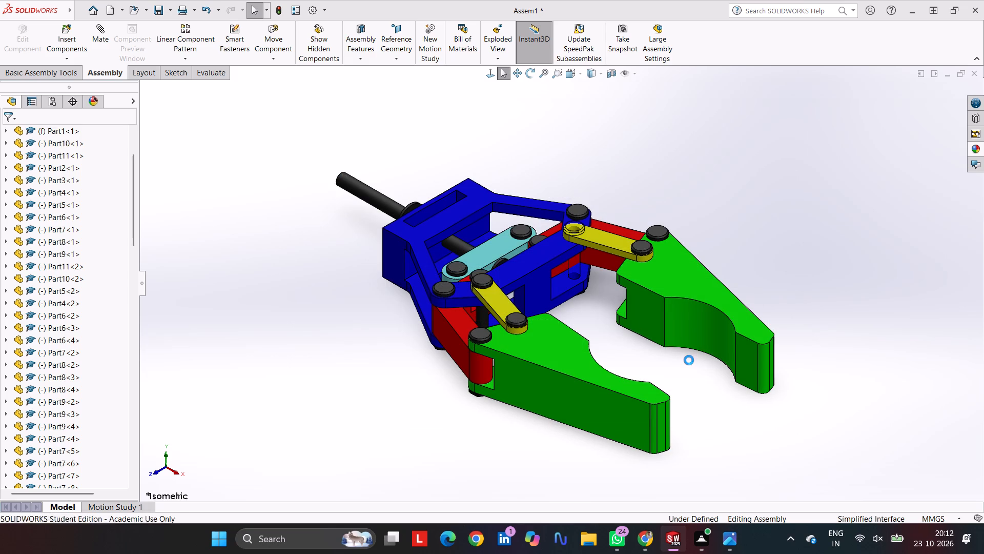
Set the paper size to A4 in the page setup for printing the assembly with Microsoft Print to PDF.
key(ctrl+p)
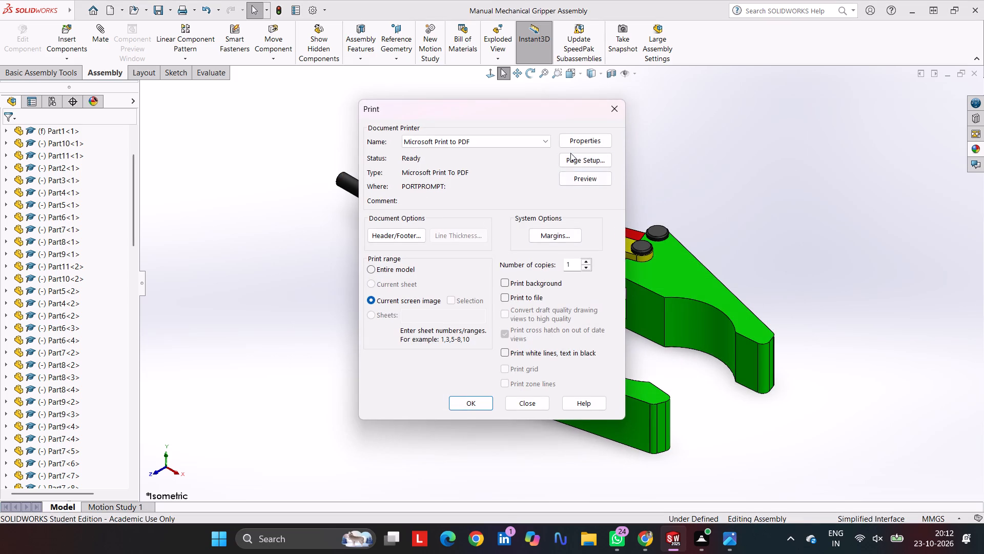
click(571, 156)
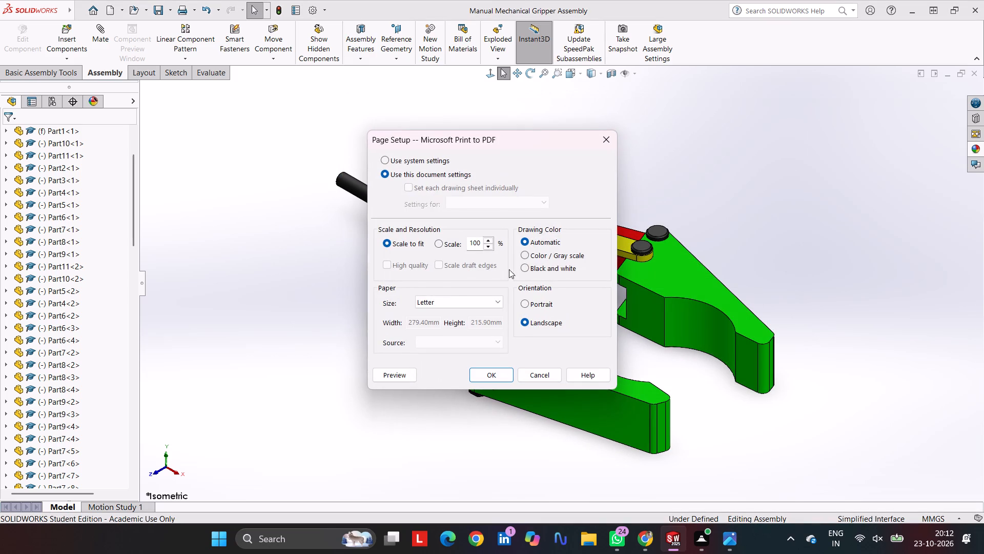
click(448, 301)
scroll(442, 208, up, 12)
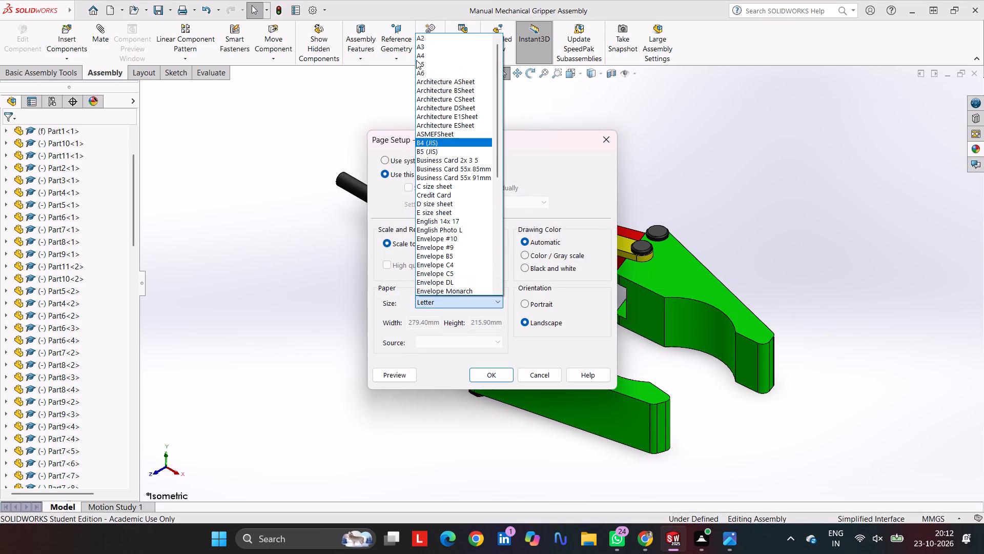
click(424, 55)
click(504, 375)
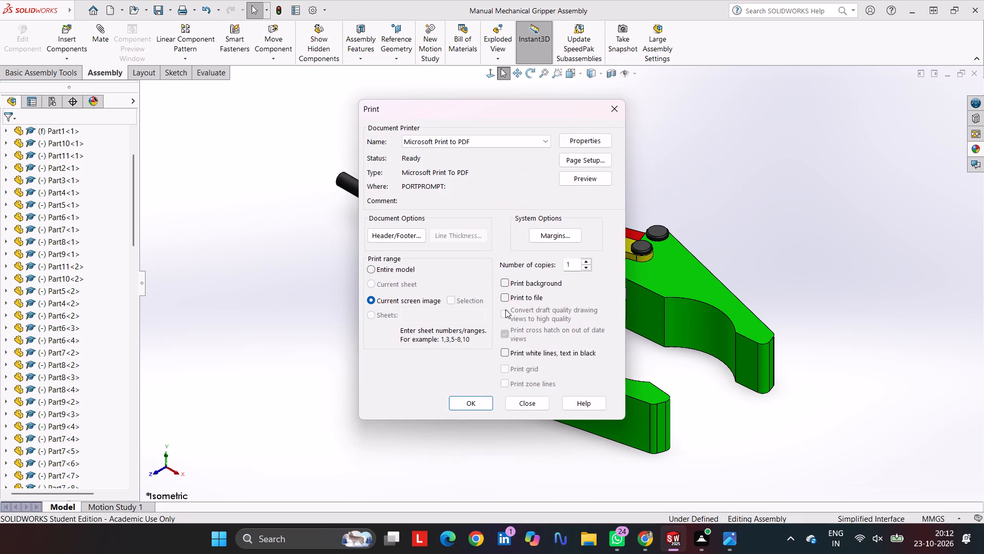
Print the current screen image to a PDF named "Manual Mechanical Gripper Assembly" in the Manual Mechanical Gripper folder.
click(477, 400)
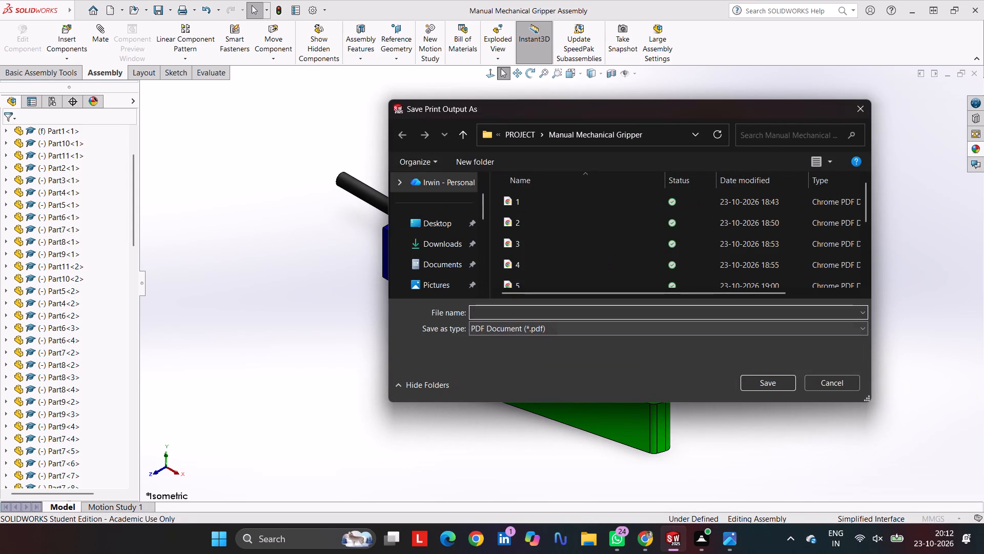
key(super+v)
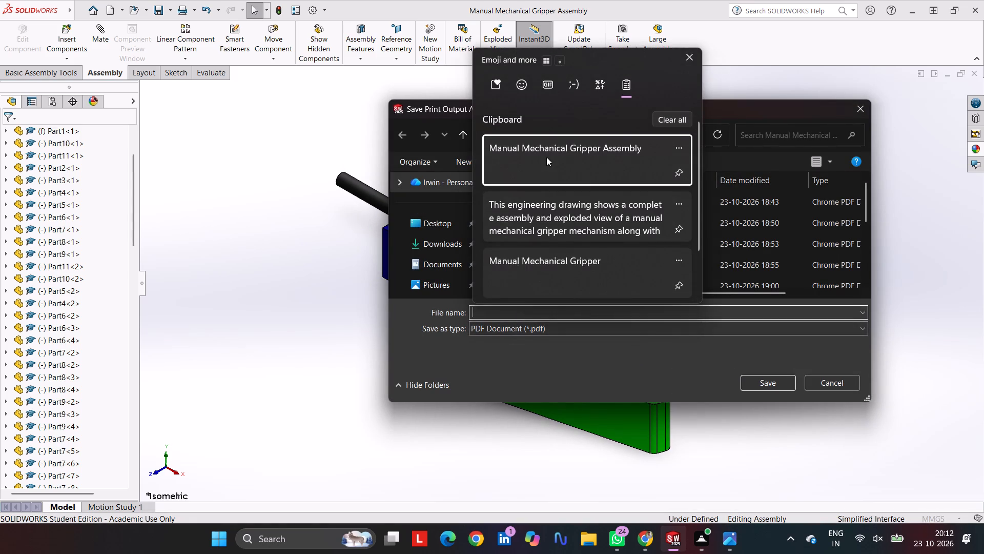
click(546, 157)
key(ctrl+v)
click(782, 378)
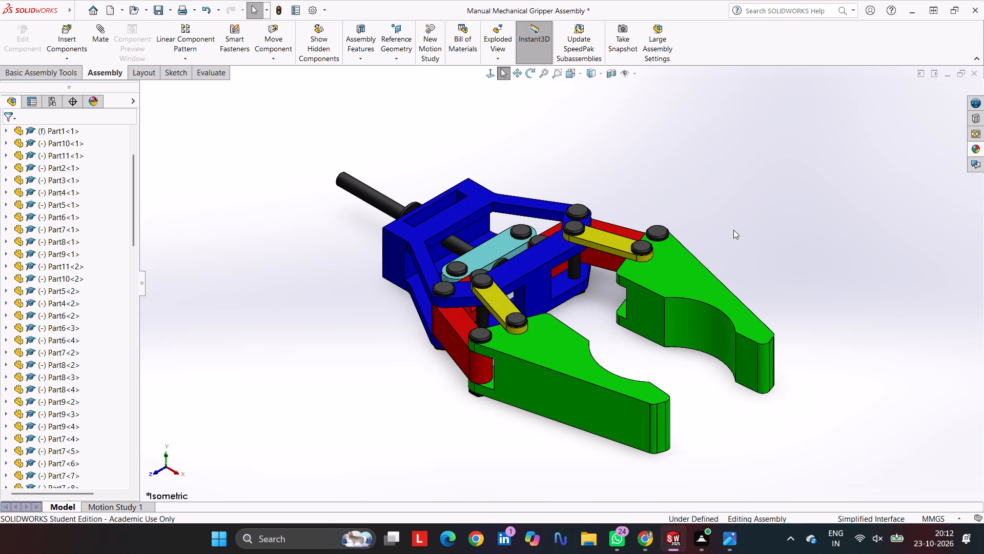
click(778, 212)
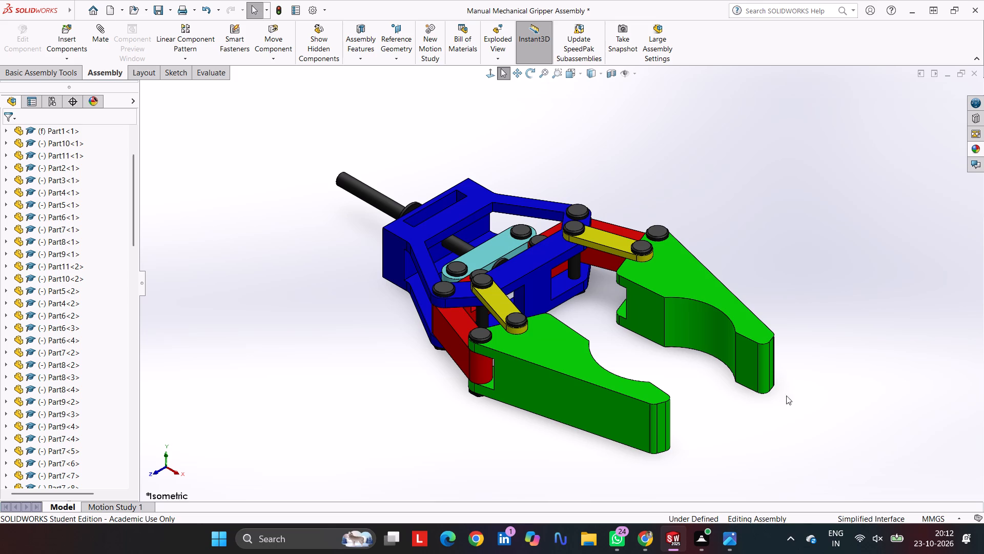